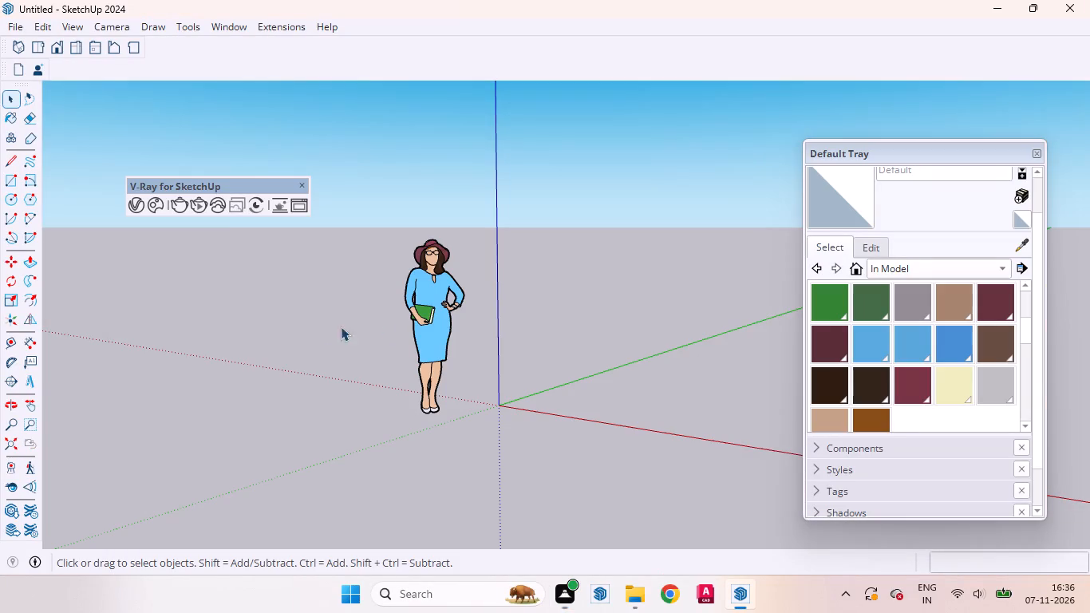
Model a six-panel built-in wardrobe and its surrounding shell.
Erase the default human figure from the model.
click(439, 324)
right_click(436, 324)
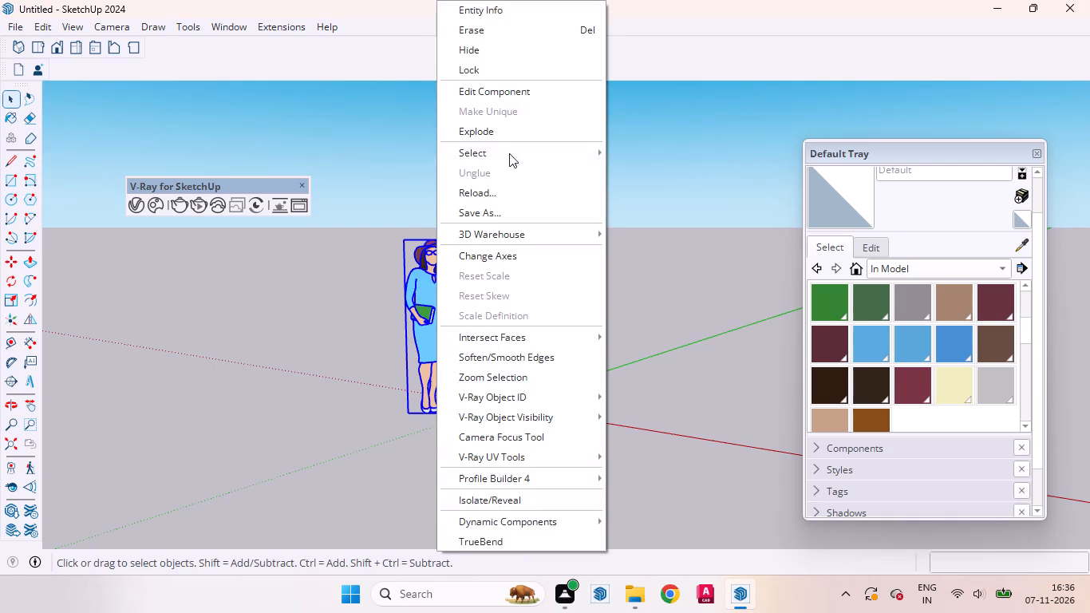
click(477, 38)
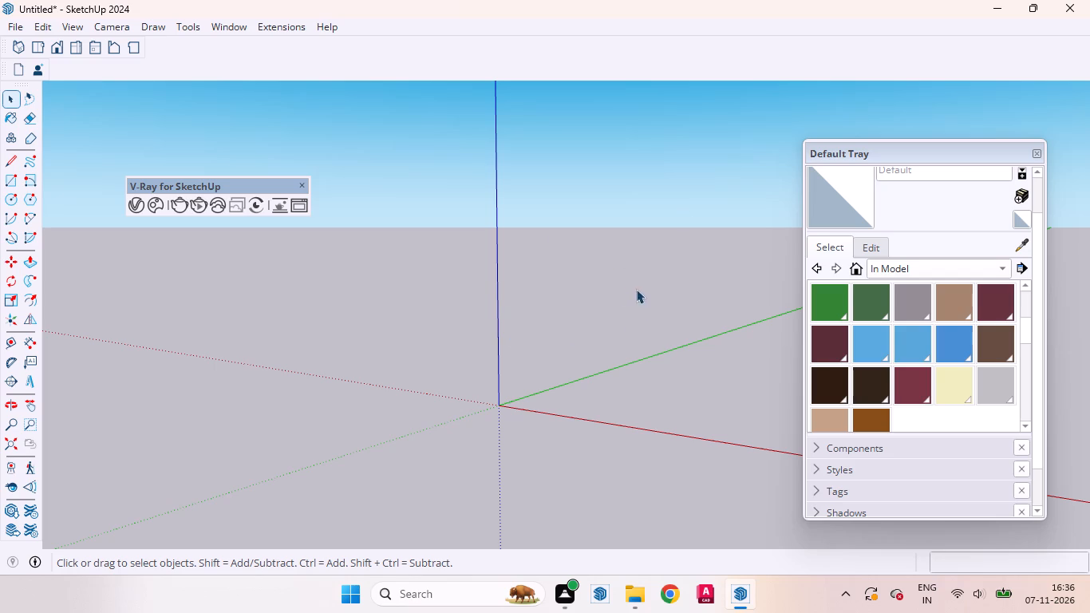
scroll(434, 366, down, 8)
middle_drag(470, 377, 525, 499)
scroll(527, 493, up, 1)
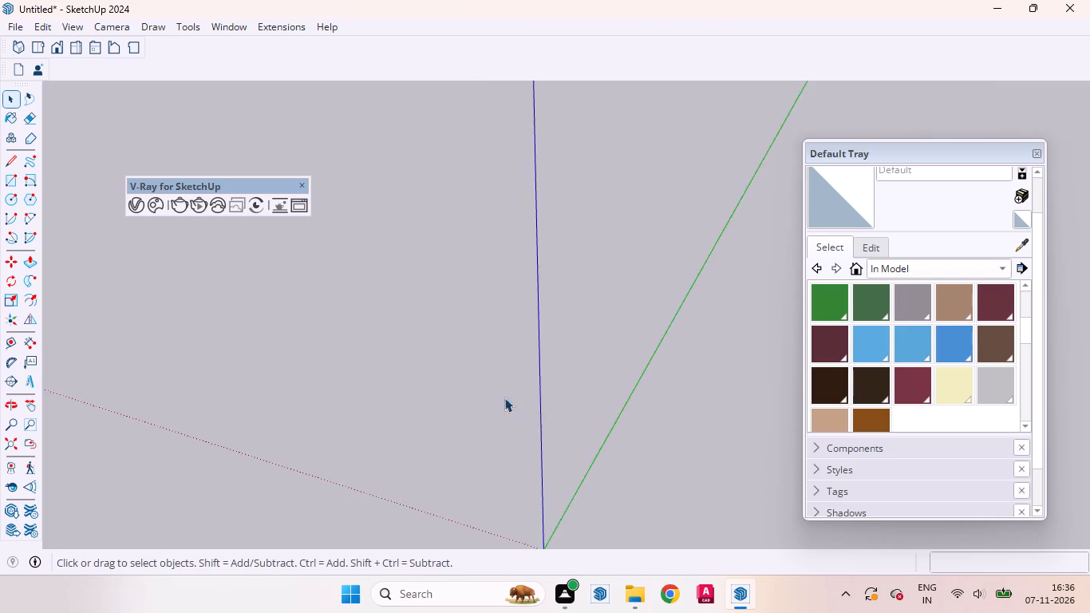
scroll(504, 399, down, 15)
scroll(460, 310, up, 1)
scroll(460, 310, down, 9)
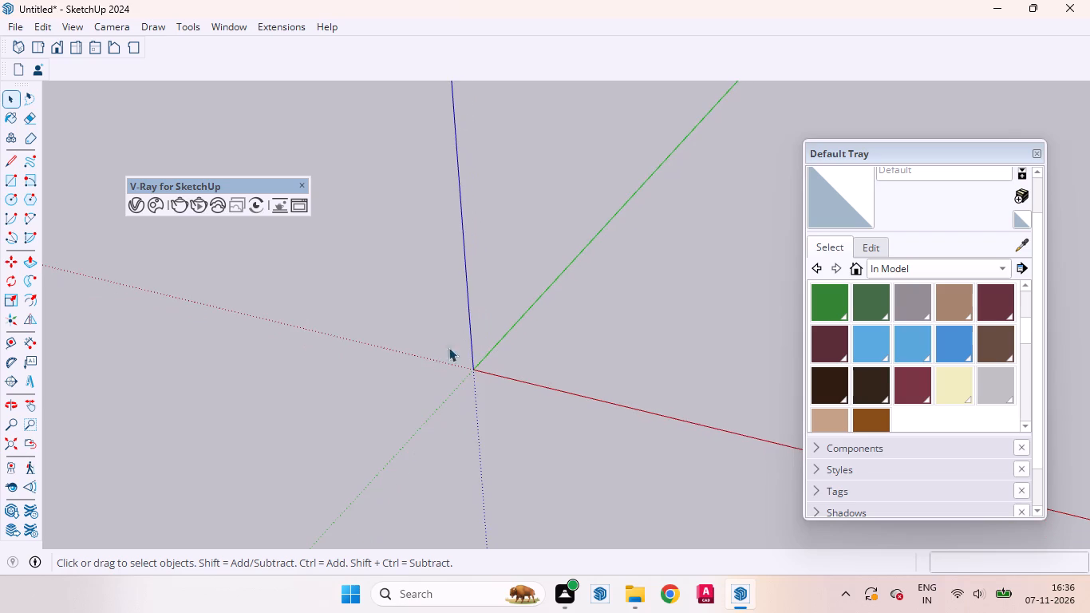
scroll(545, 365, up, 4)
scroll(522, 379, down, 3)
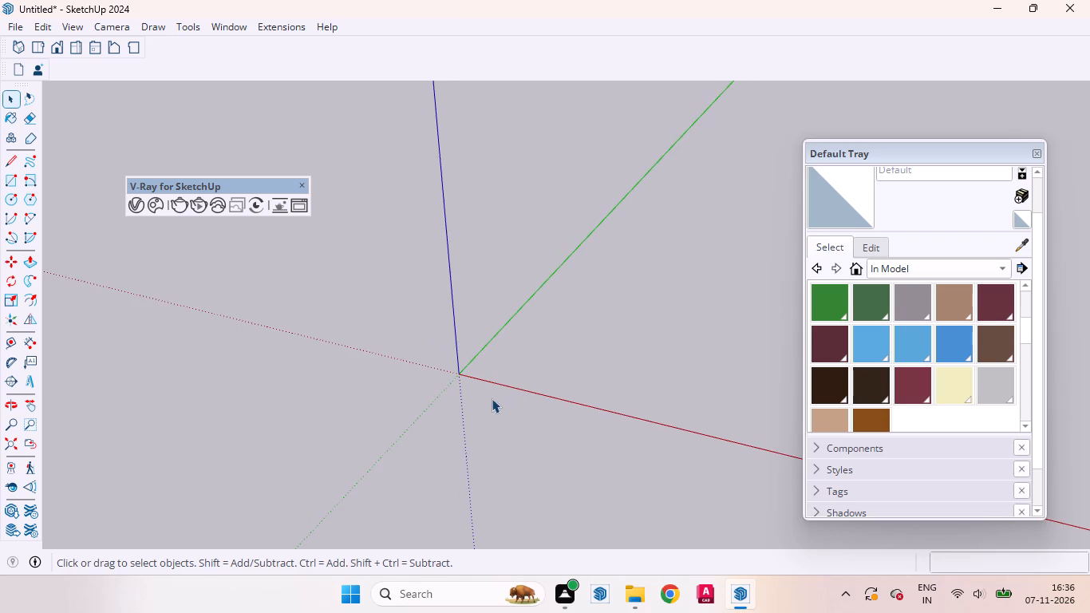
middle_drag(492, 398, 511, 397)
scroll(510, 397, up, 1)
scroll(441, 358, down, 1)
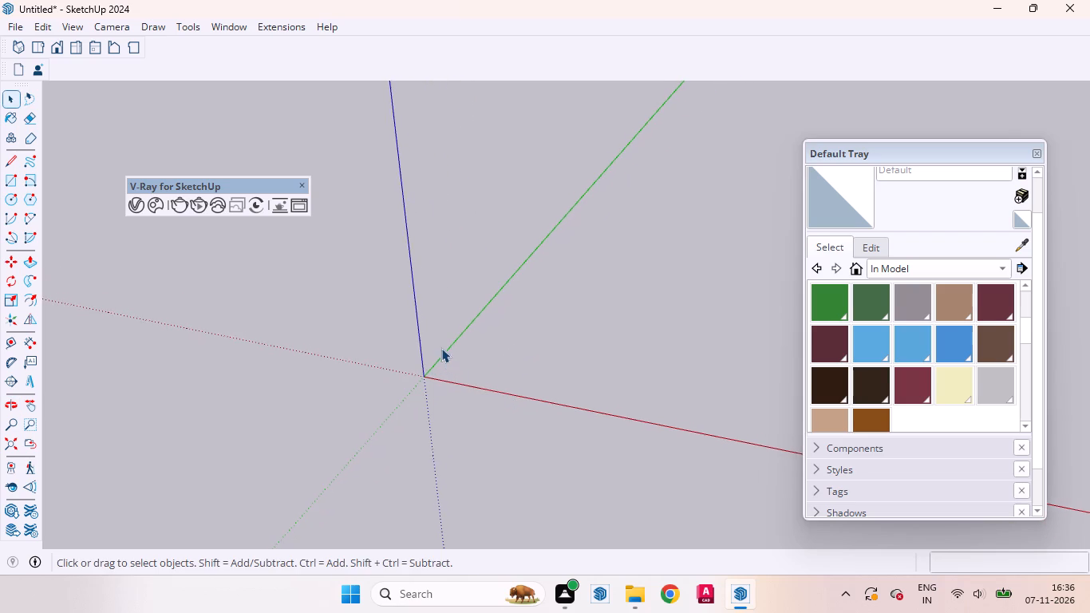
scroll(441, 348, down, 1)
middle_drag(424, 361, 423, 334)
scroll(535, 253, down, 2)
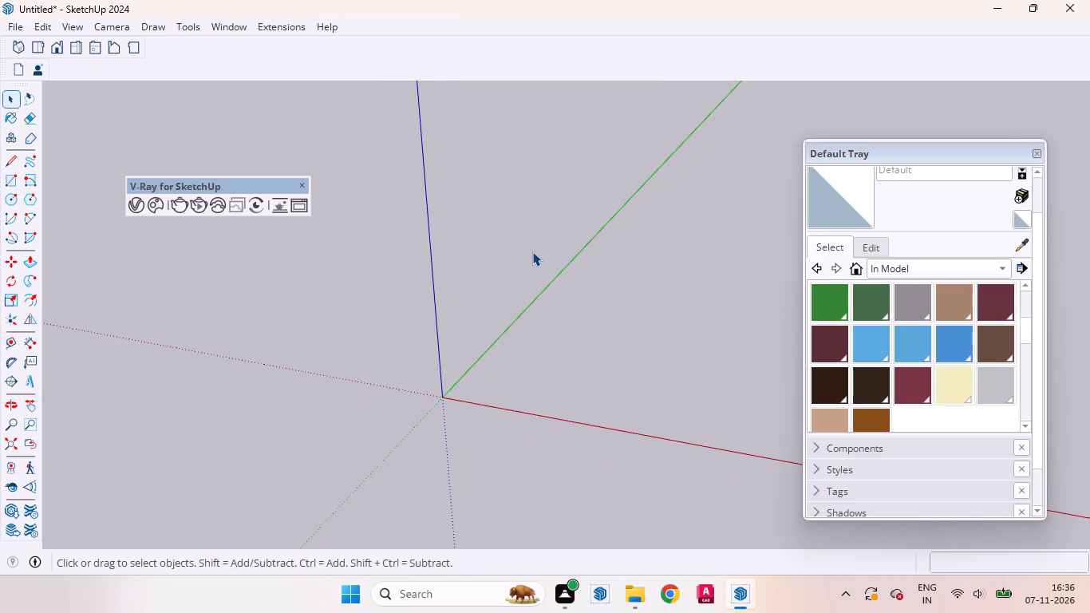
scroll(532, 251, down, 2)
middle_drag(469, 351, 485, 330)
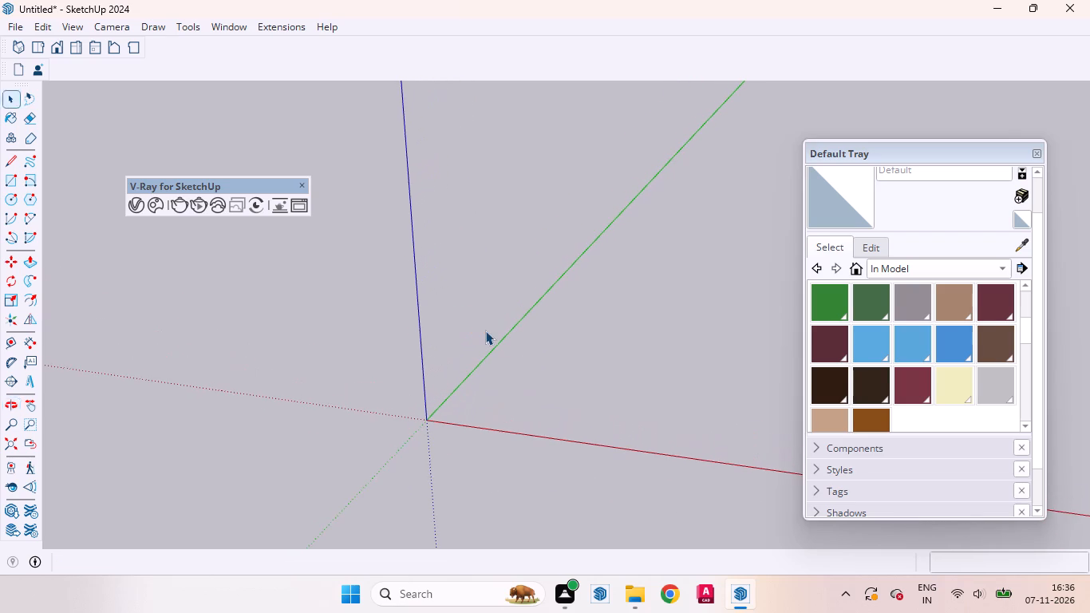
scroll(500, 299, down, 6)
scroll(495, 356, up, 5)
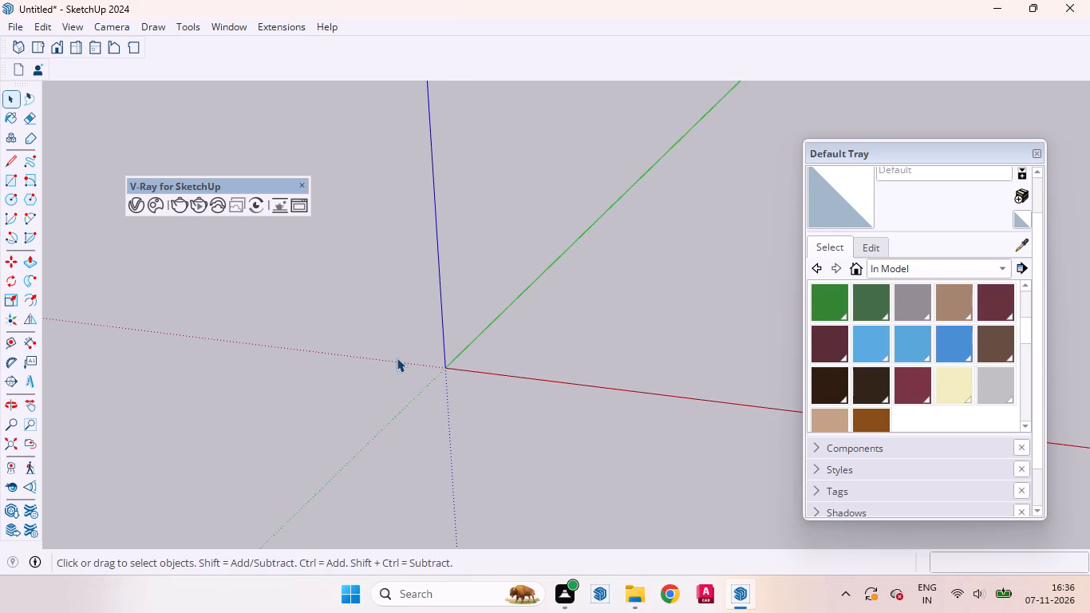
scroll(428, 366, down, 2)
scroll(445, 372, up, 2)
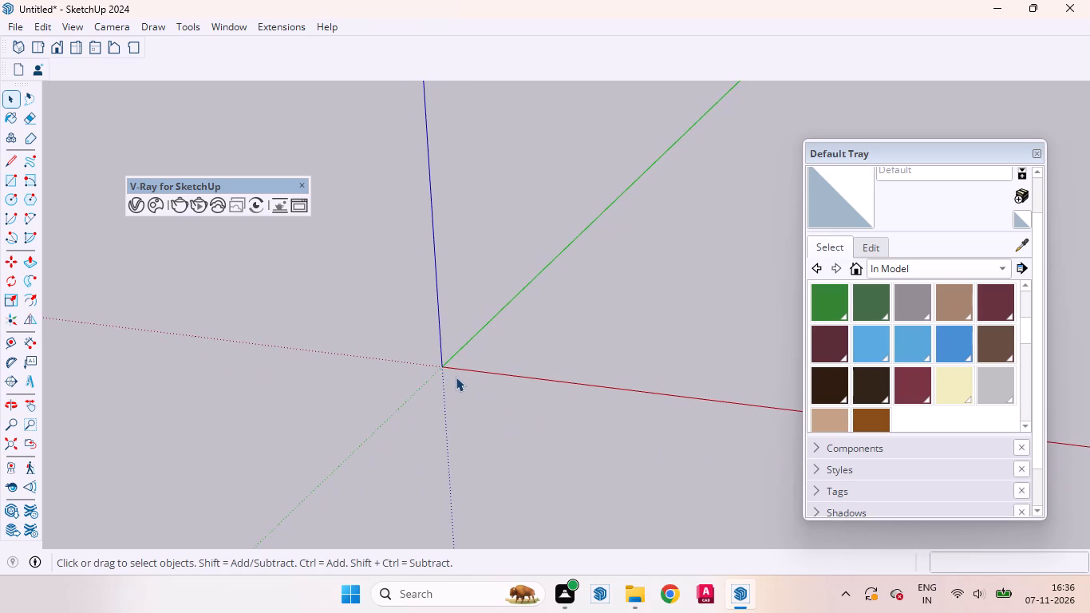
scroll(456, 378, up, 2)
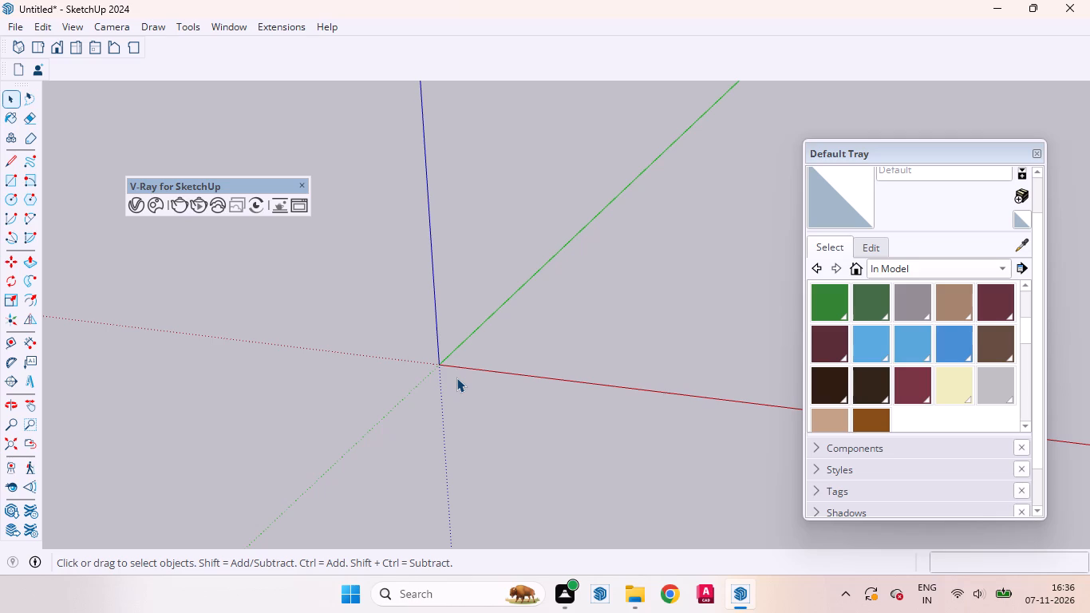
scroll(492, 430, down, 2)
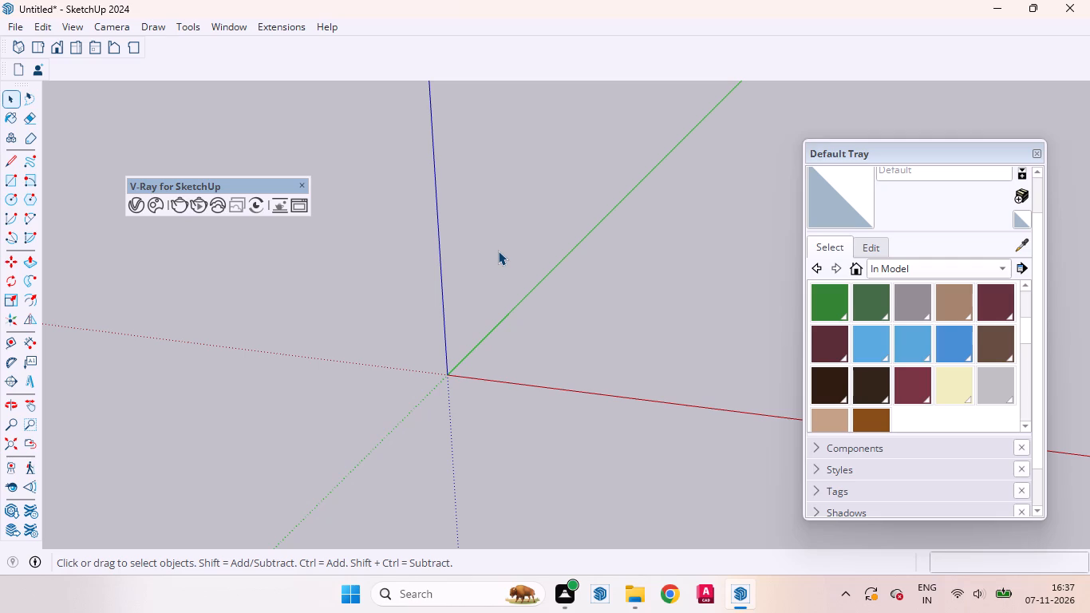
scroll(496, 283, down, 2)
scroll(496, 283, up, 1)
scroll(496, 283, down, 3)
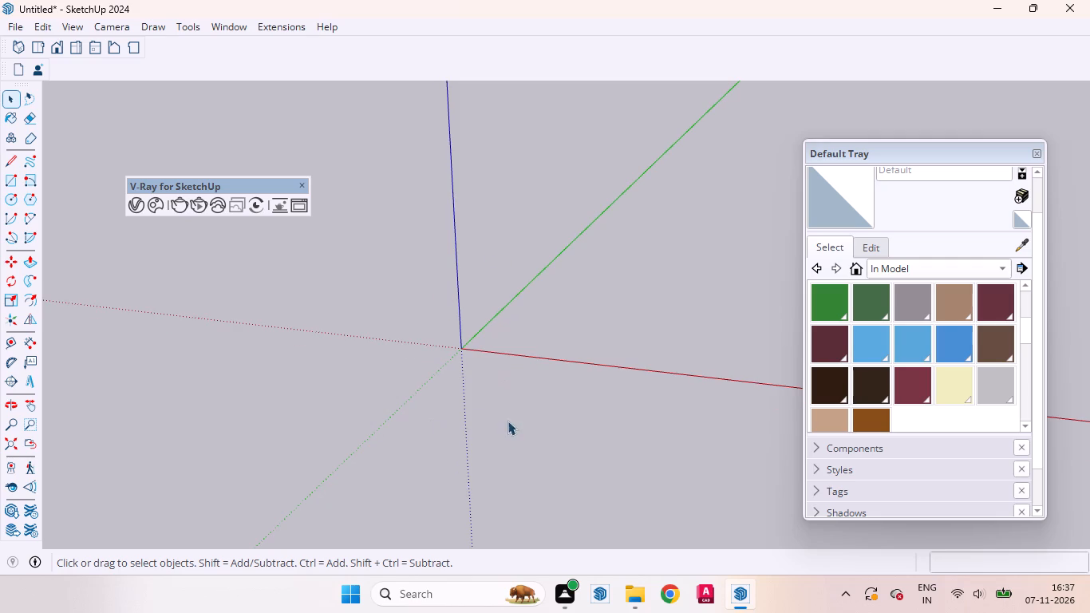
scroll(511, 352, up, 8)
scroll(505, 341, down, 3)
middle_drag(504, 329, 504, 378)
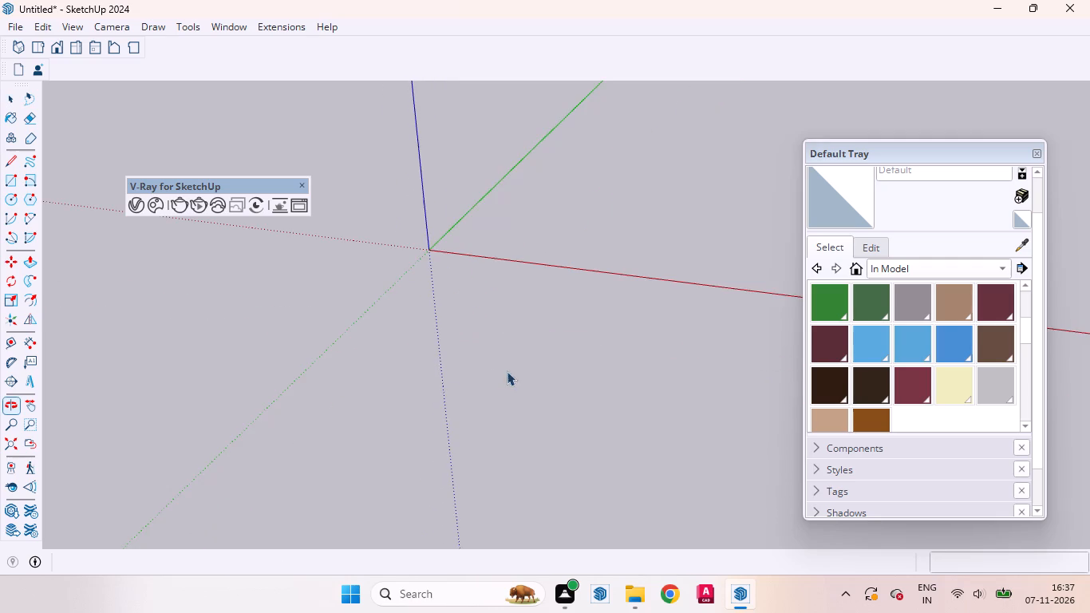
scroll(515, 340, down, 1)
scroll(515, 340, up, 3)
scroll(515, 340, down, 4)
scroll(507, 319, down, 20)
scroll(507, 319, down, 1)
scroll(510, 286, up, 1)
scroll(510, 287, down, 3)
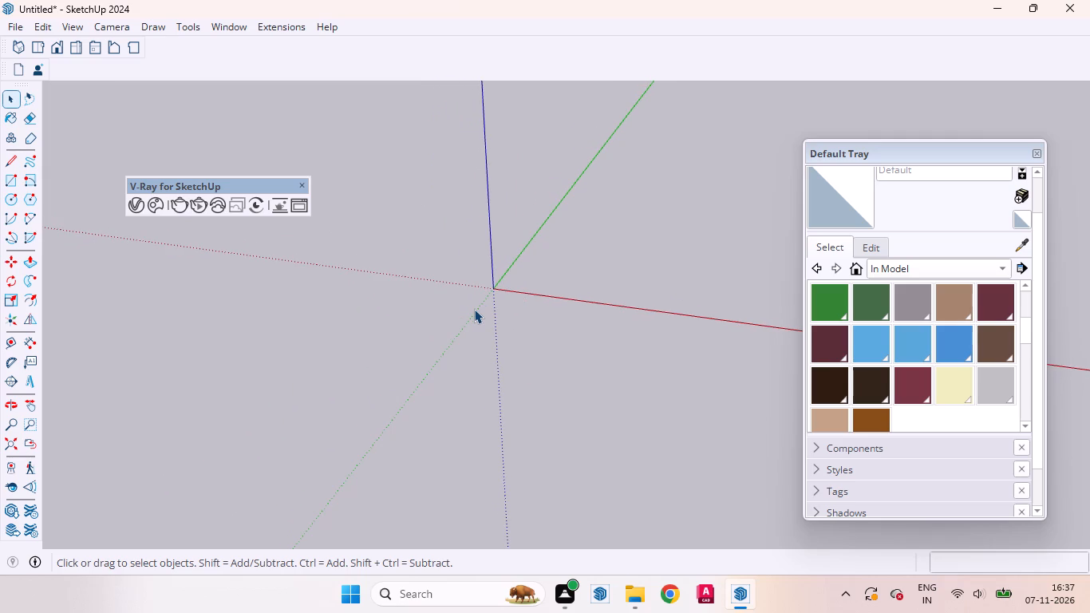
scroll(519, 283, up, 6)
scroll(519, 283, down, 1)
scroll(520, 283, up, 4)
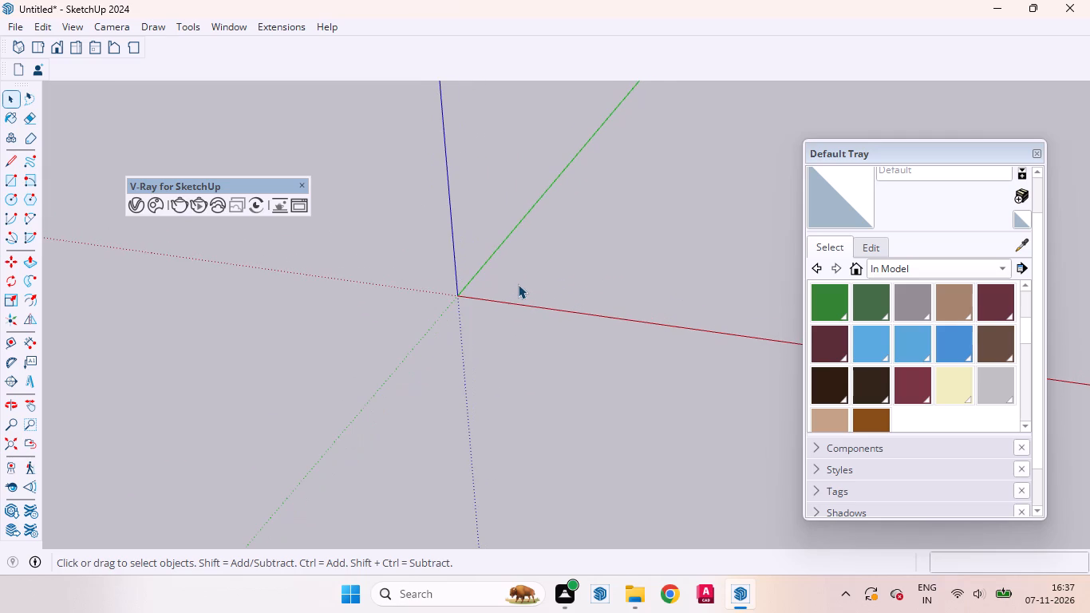
Draw a 10' by 10' rectangle on the ground plane, starting at the origin along the red and green axes.
key(r)
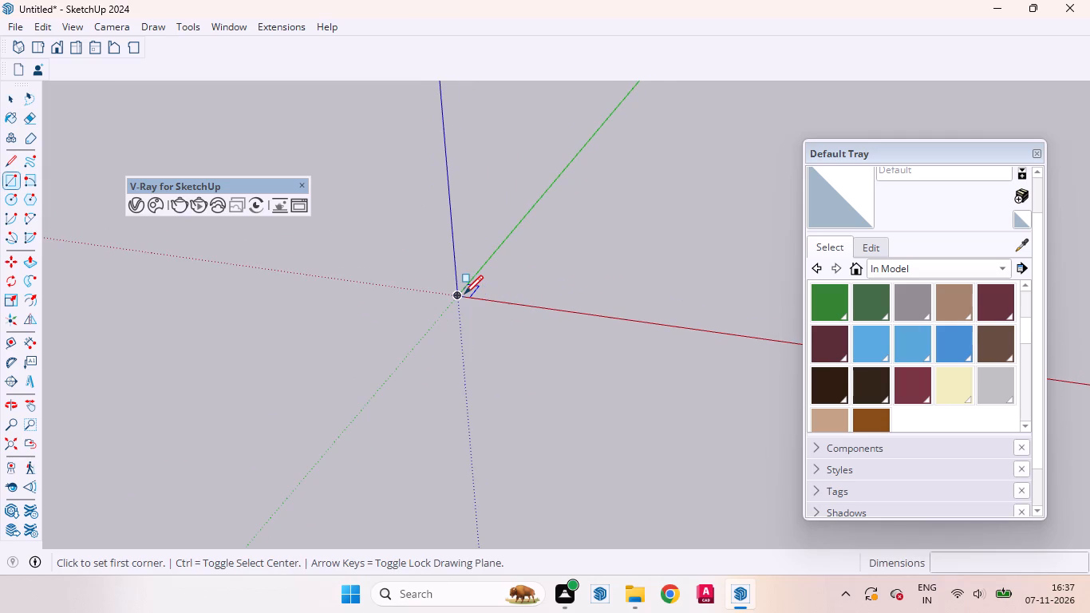
click(464, 294)
text(10')
key(comma)
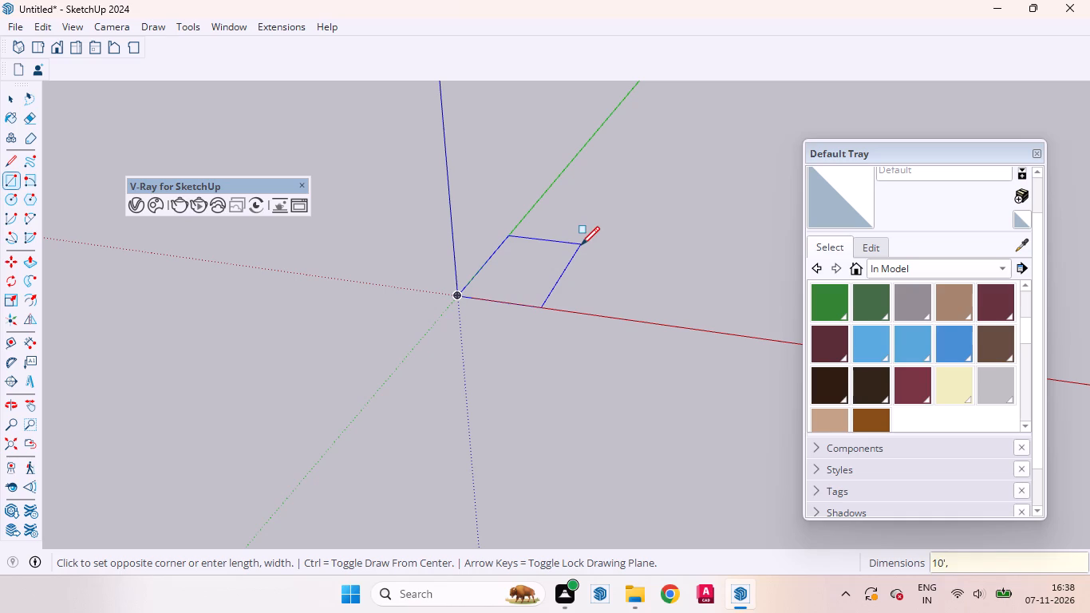
text(10')
key(shift+Return)
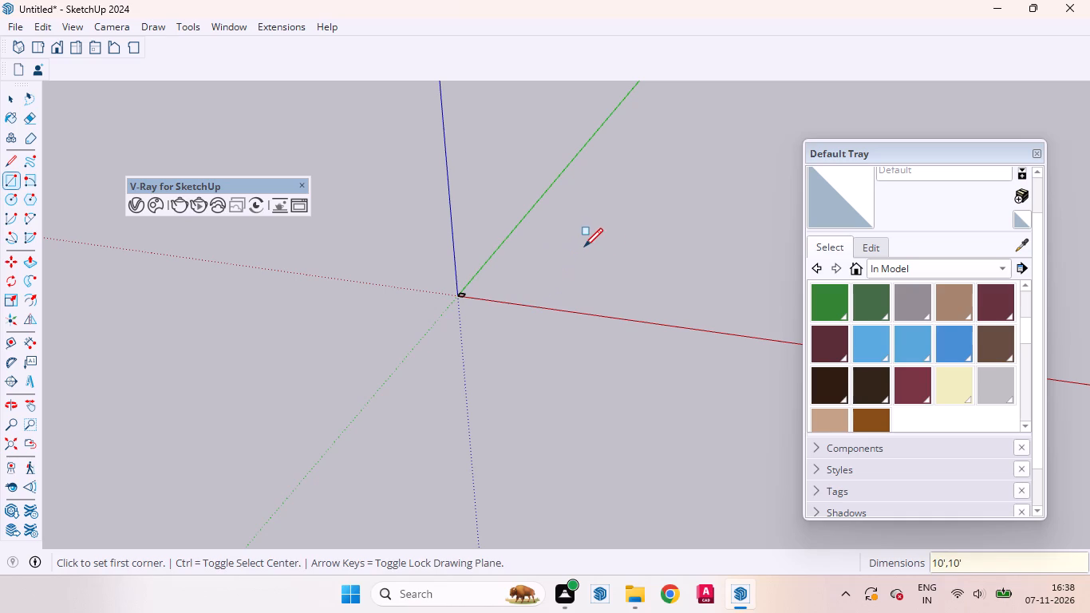
key(space)
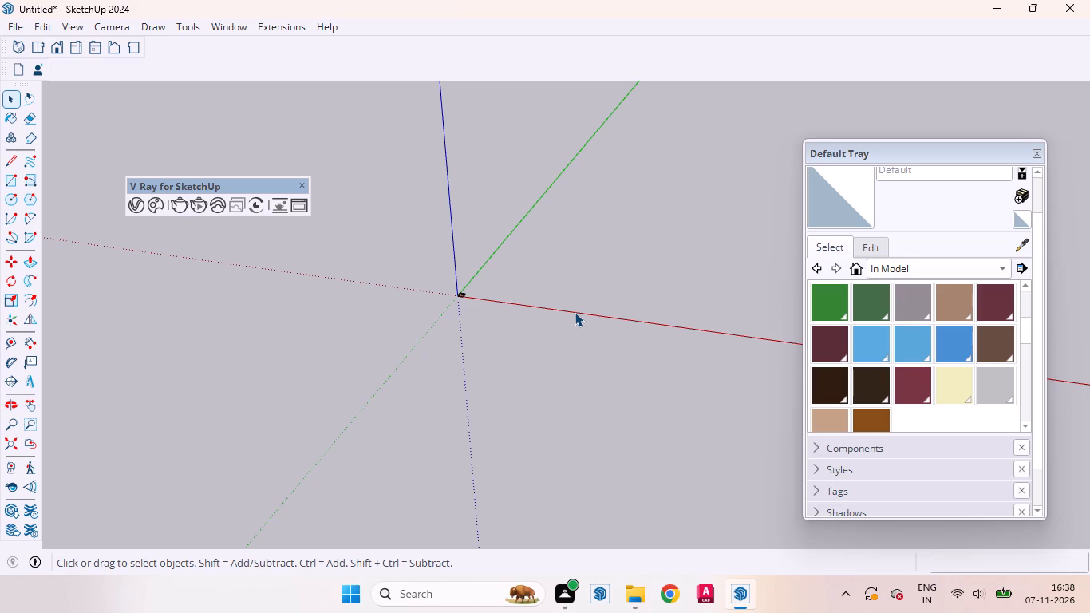
Push/Pull the square face upward by 6 inches into a slab.
scroll(467, 324, up, 20)
scroll(467, 324, up, 2)
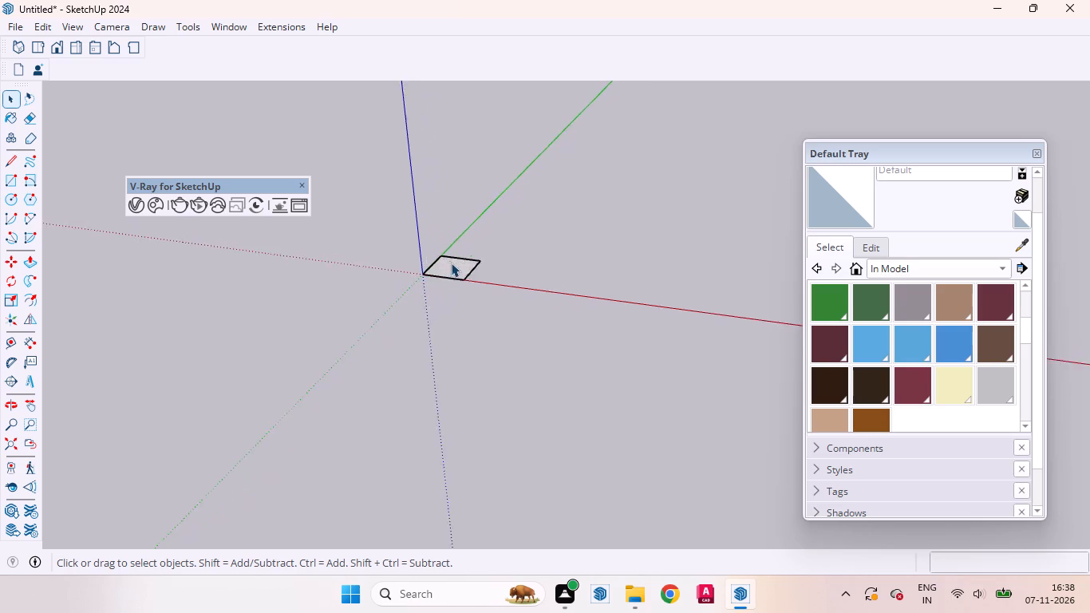
scroll(451, 263, up, 12)
middle_drag(444, 275, 472, 323)
click(468, 315)
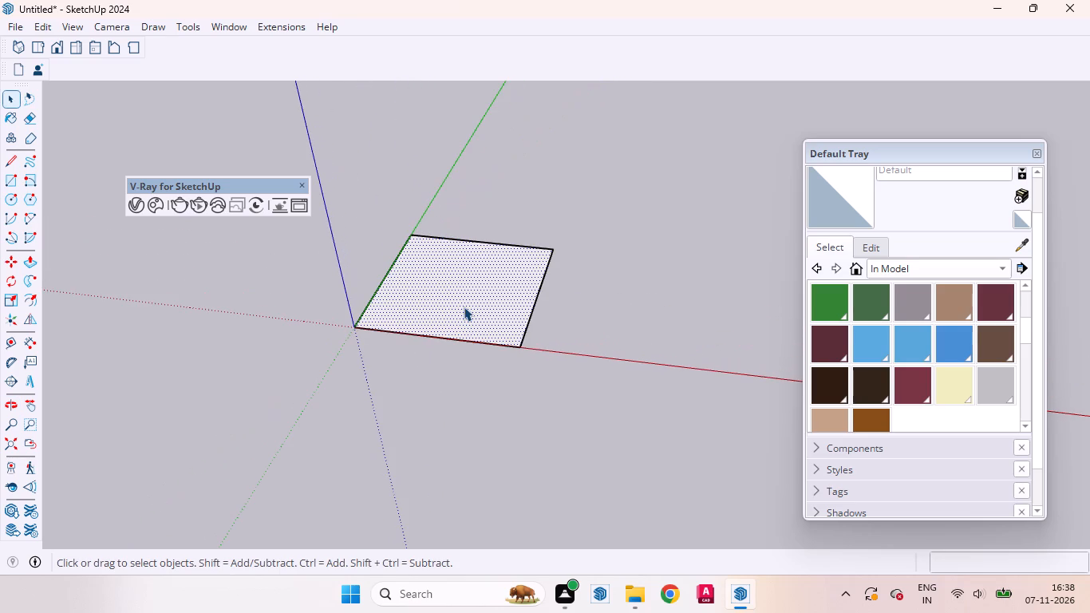
key(p)
drag(463, 306, 463, 299)
key(6)
key(Return)
key(space)
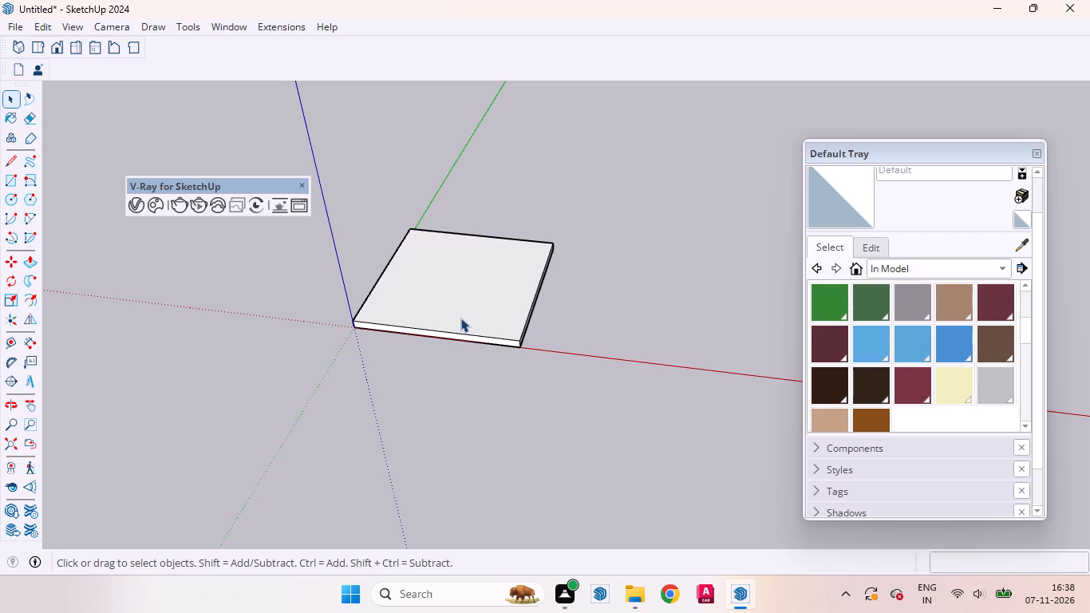
Make the whole slab, with all its faces and edges, into a group.
triple_click(460, 318)
right_click(460, 317)
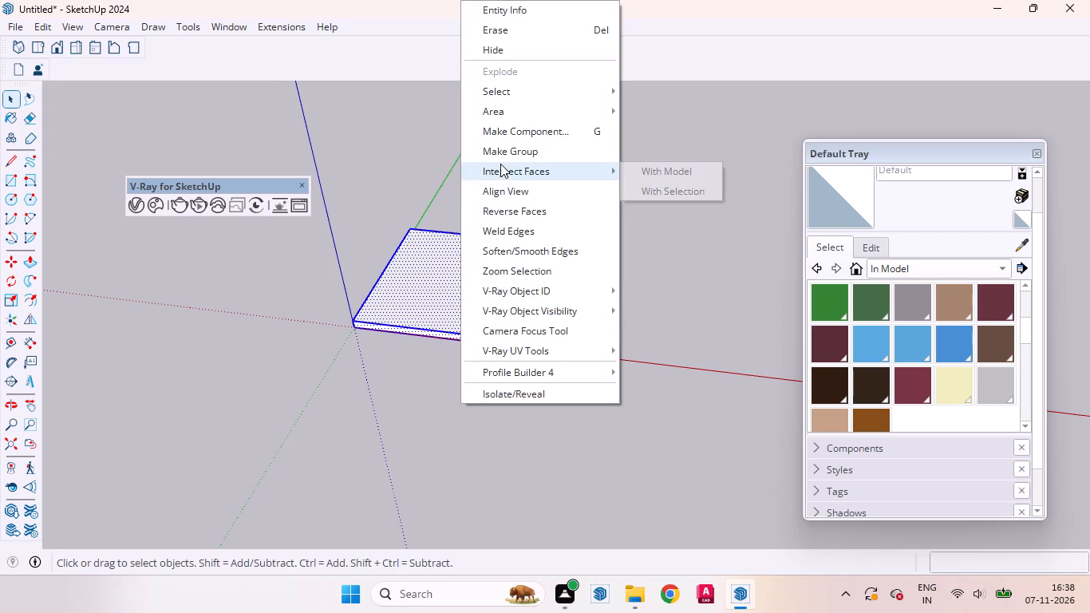
click(500, 156)
click(563, 334)
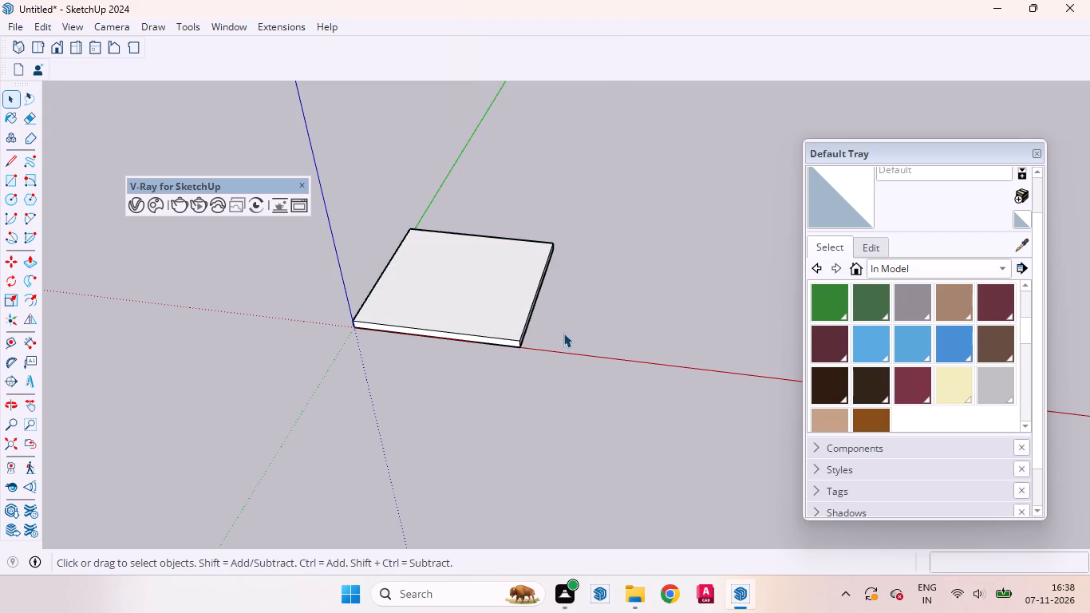
click(563, 333)
Place a guide line on the slab's top face, 24 inches inward from the edge parallel to and farthest from the red axis.
scroll(516, 253, up, 4)
middle_drag(520, 260, 486, 179)
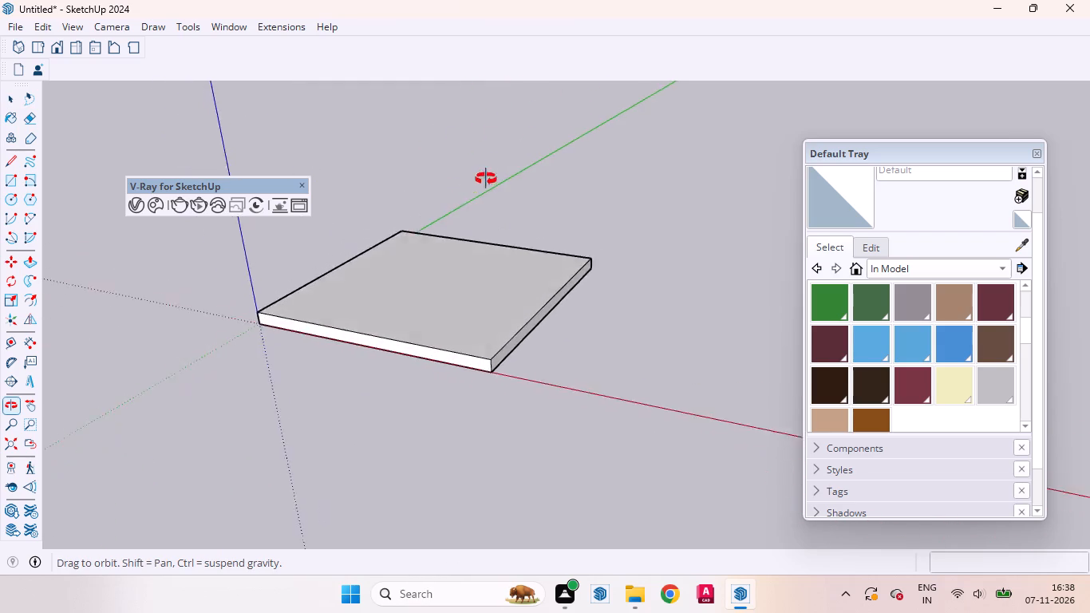
middle_drag(486, 179, 370, 405)
scroll(446, 300, up, 4)
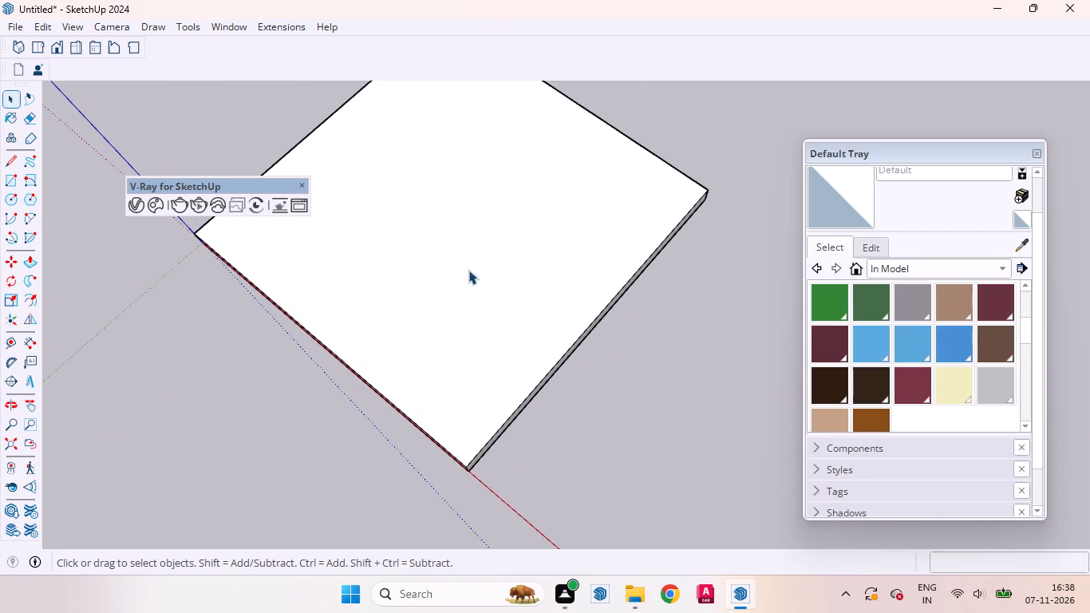
click(472, 275)
middle_drag(521, 299, 403, 320)
scroll(511, 344, down, 7)
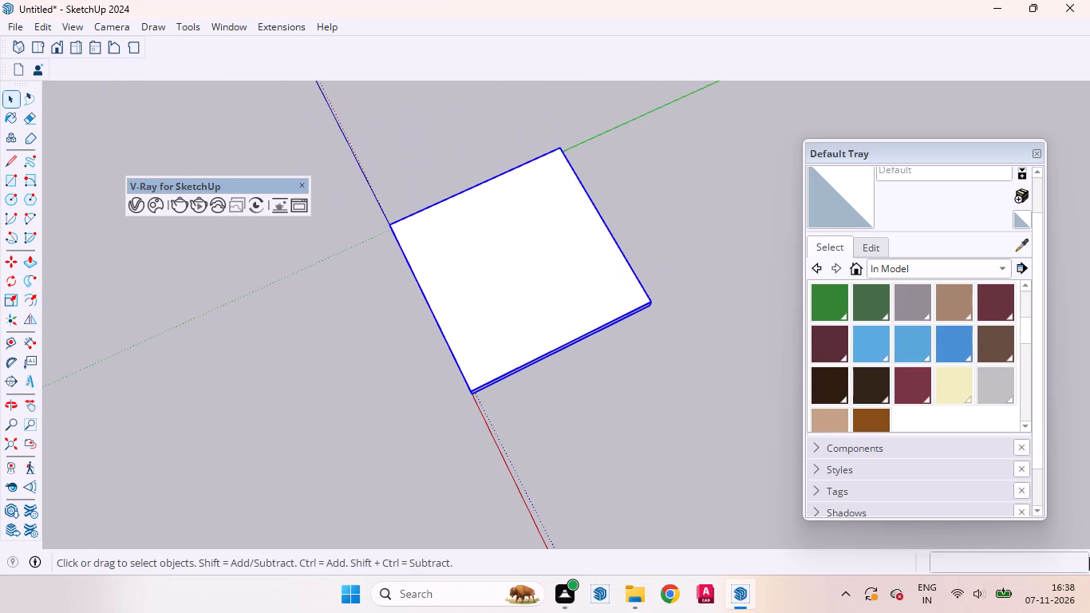
scroll(634, 229, up, 6)
middle_drag(629, 240, 553, 244)
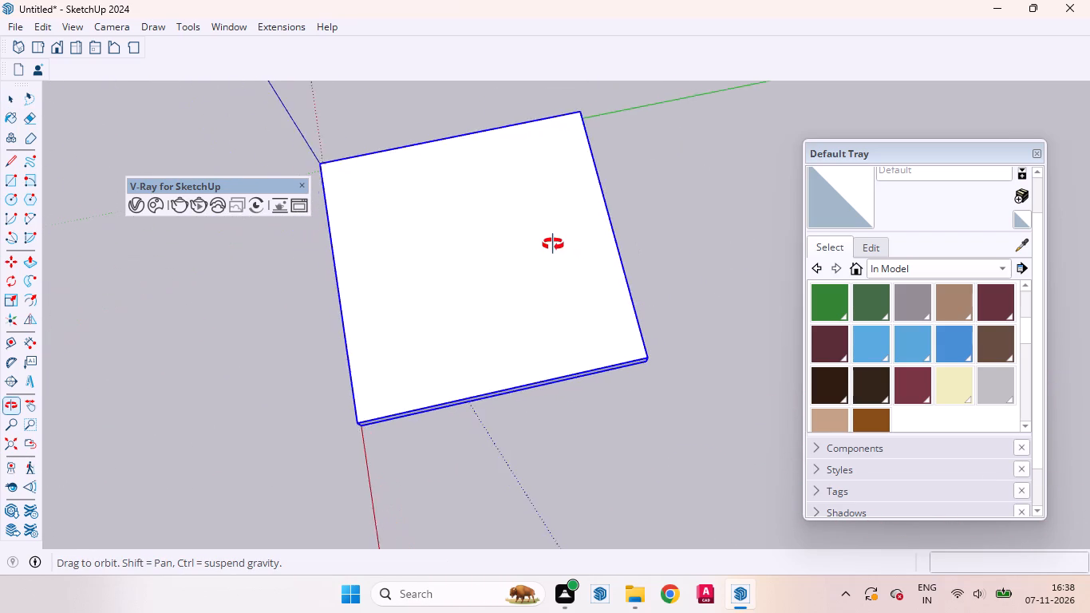
middle_drag(553, 244, 493, 253)
scroll(551, 231, up, 4)
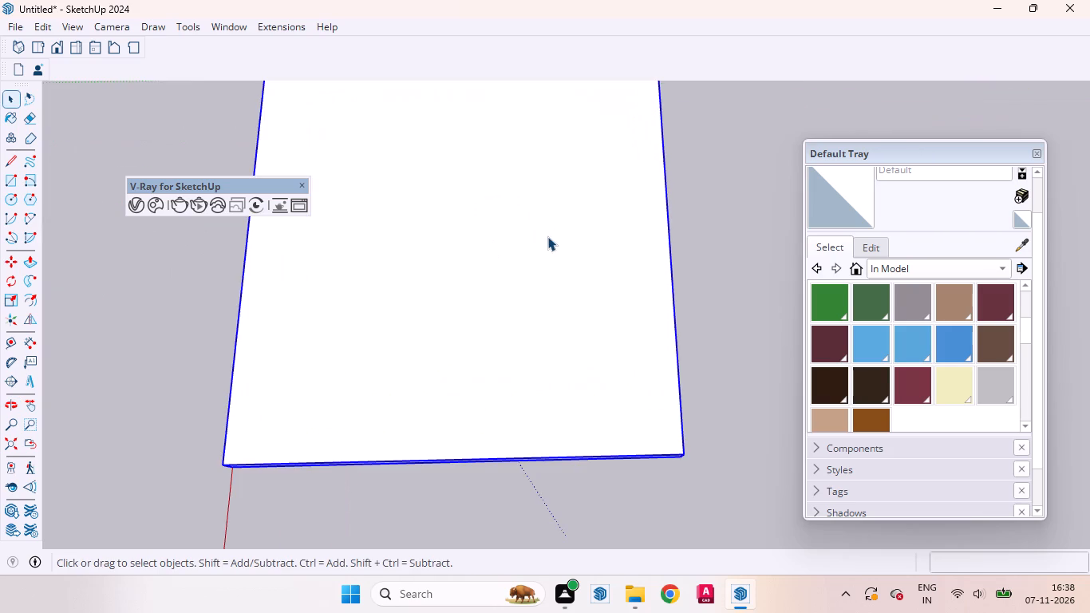
scroll(542, 239, down, 3)
scroll(602, 251, up, 1)
key(t)
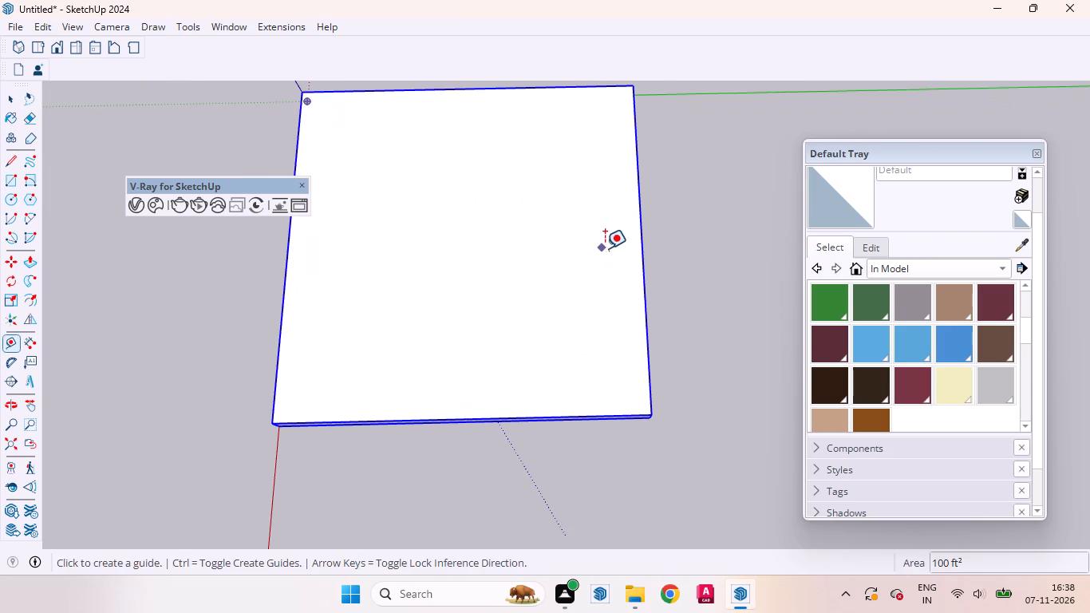
click(644, 210)
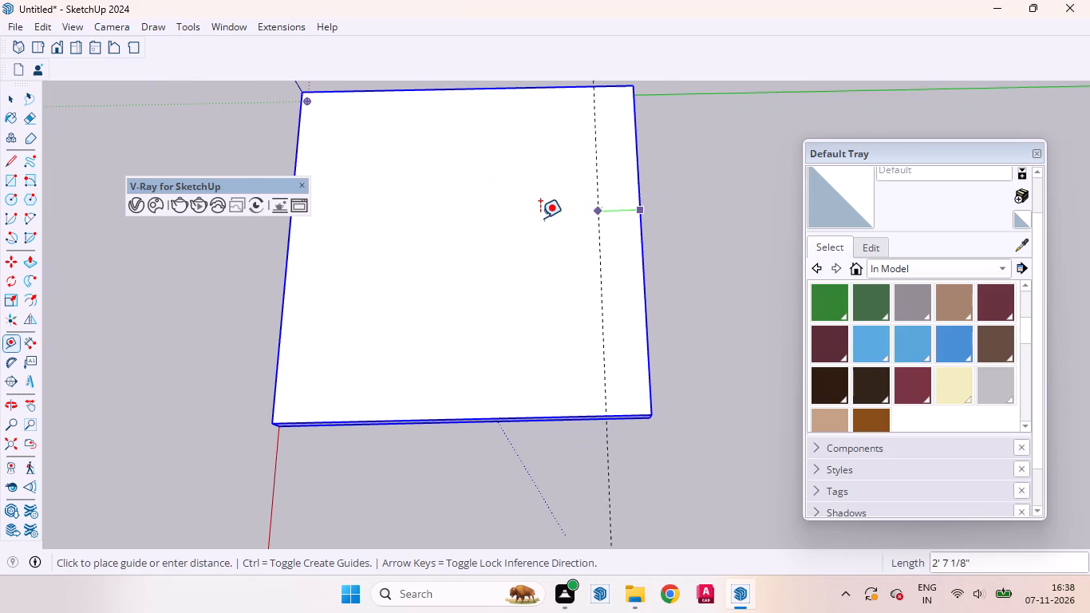
text(24)
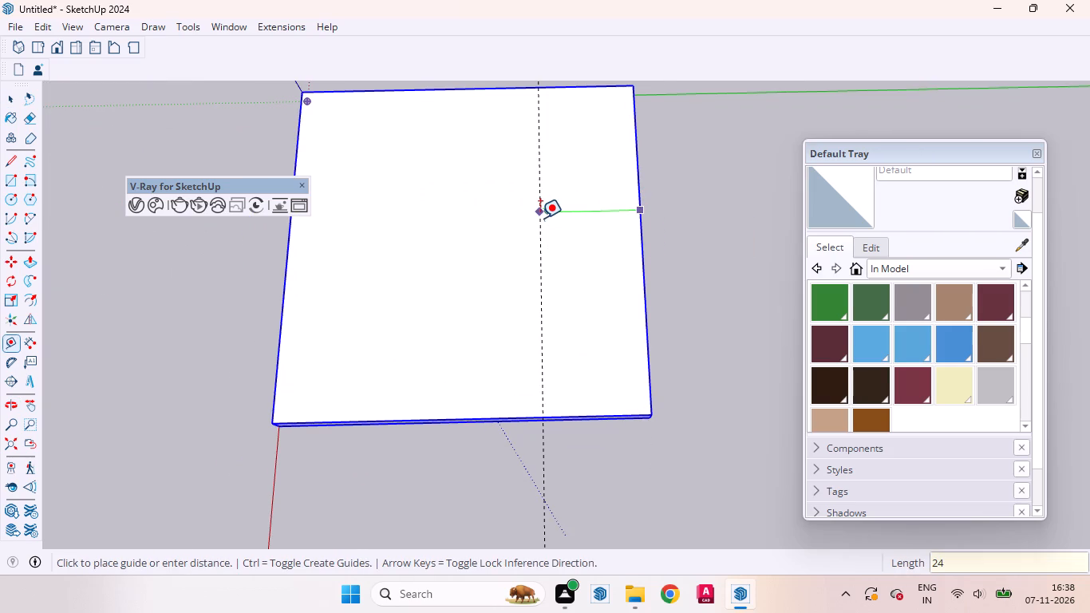
key(Return)
key(space)
middle_drag(532, 304, 571, 320)
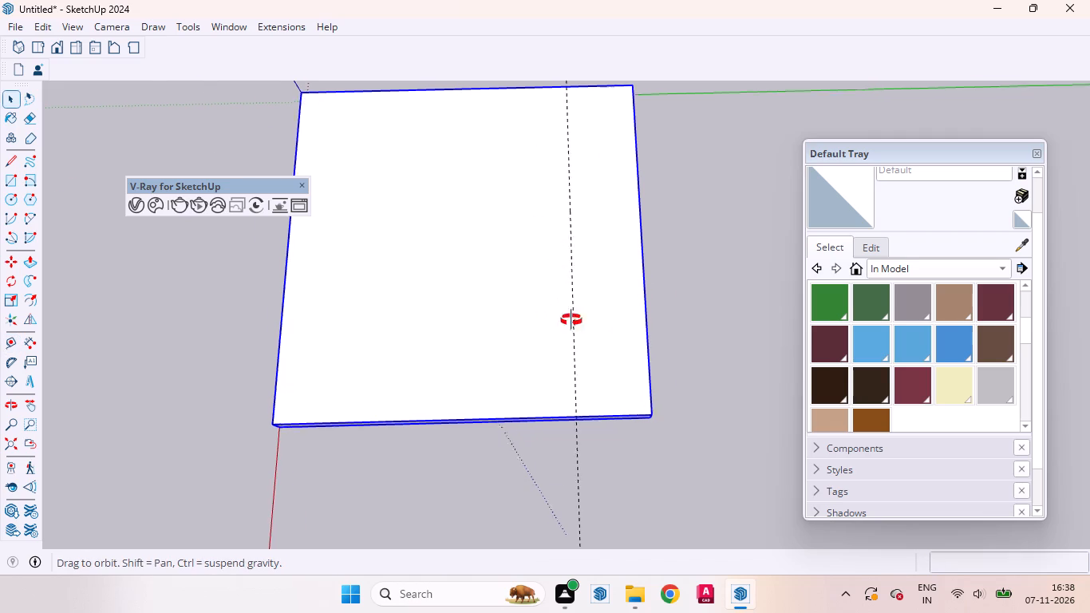
Place two guide lines on the slab's top face, each 4.5 inches inward from one of the edges parallel to the green axis.
middle_drag(571, 320, 850, 280)
scroll(526, 305, down, 4)
middle_drag(441, 349, 505, 392)
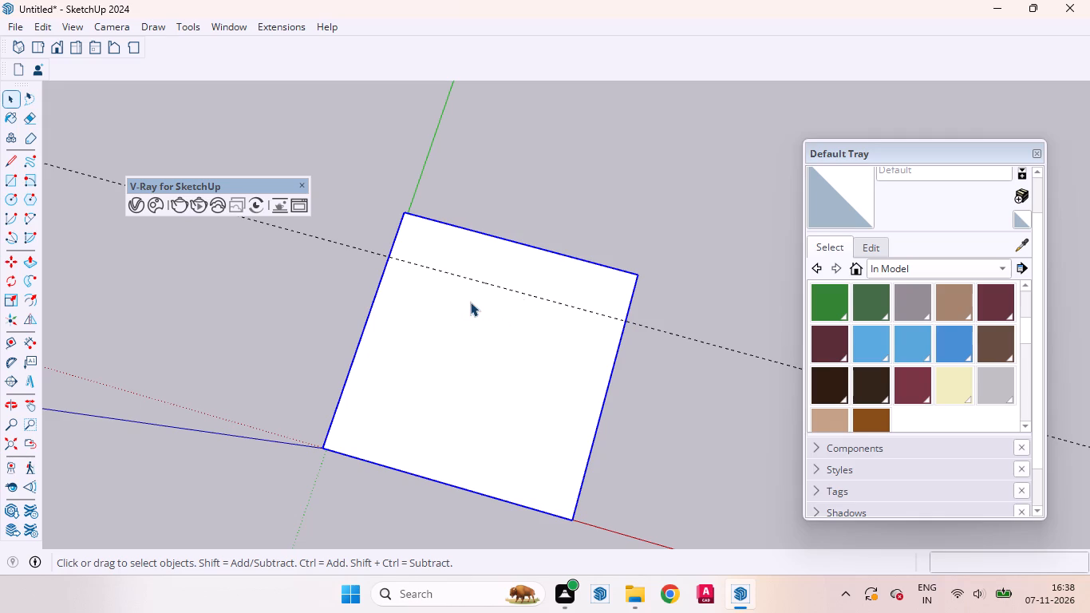
scroll(470, 302, up, 4)
middle_drag(459, 319, 562, 280)
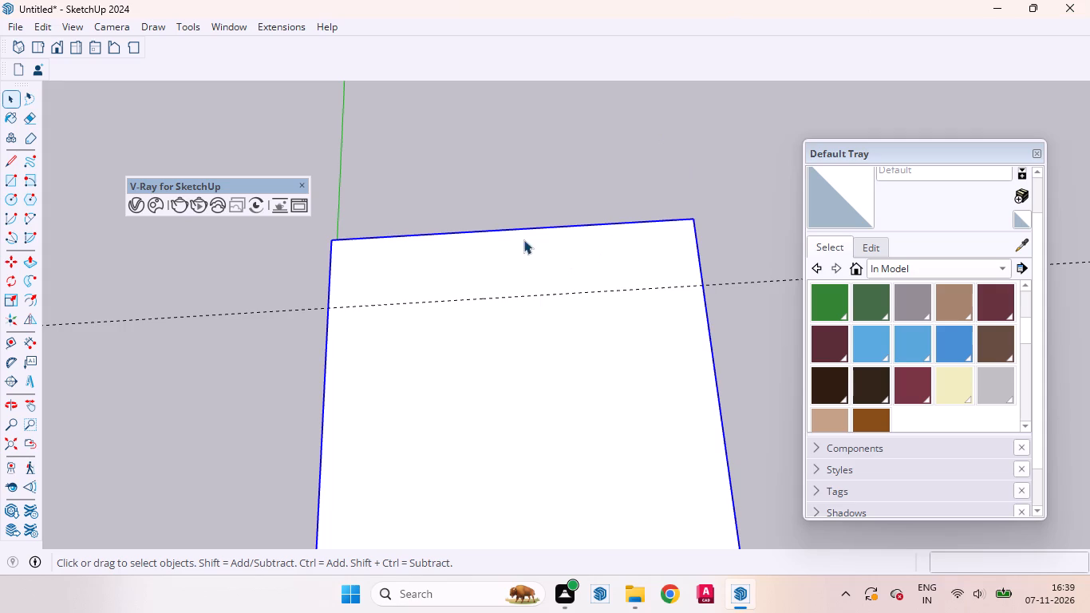
scroll(549, 229, down, 7)
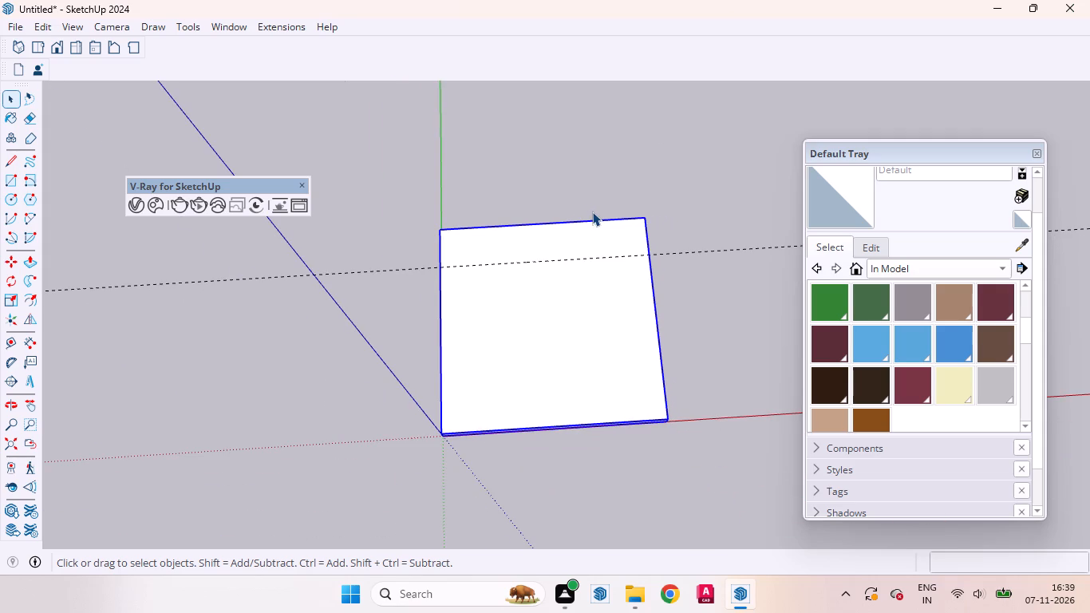
scroll(463, 277, up, 2)
scroll(463, 277, down, 1)
scroll(463, 277, up, 1)
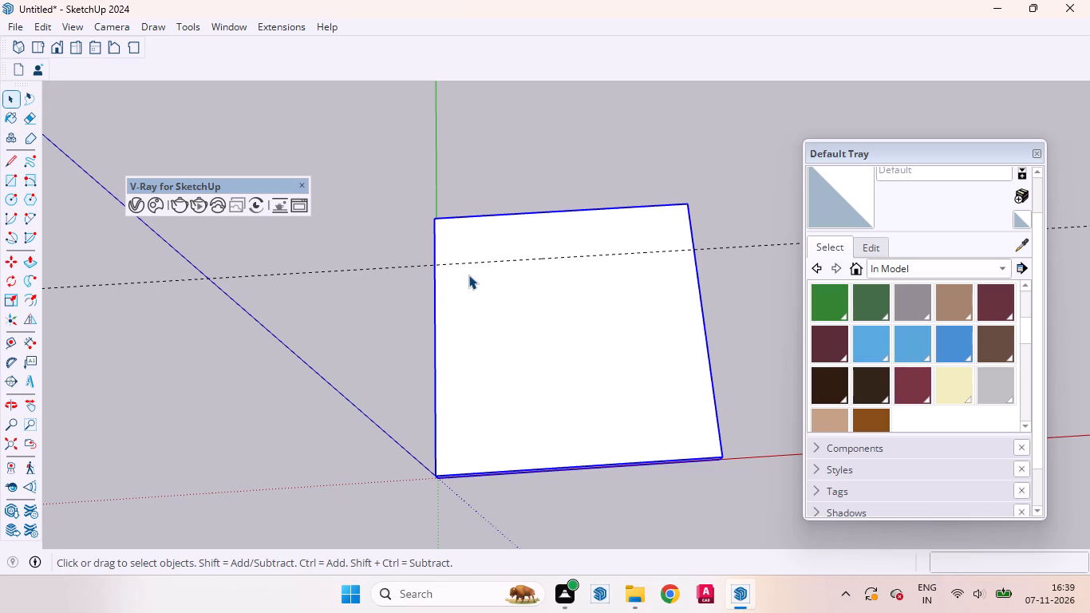
key(t)
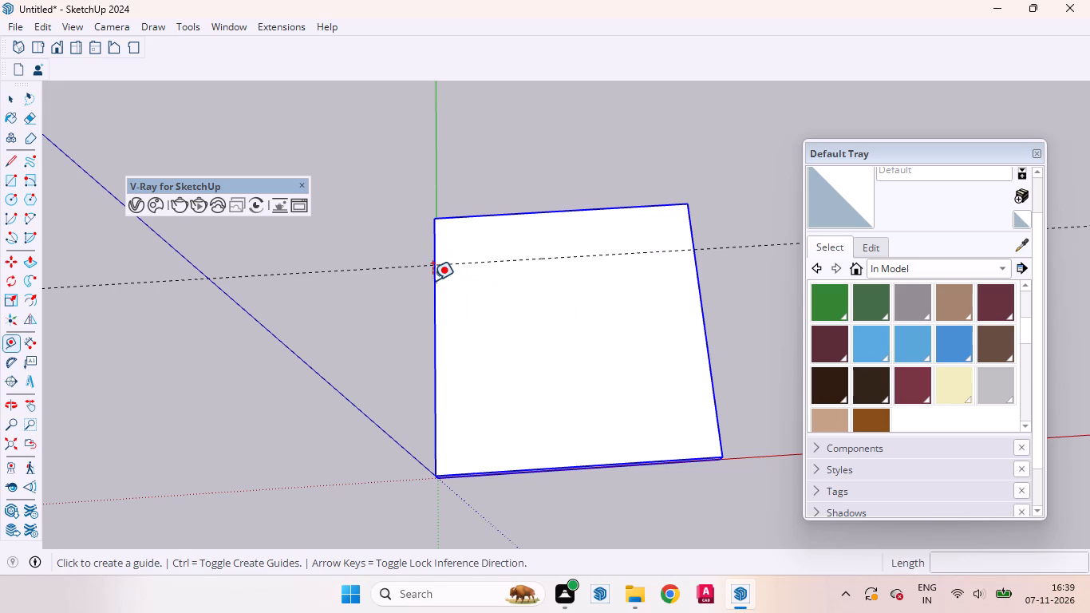
click(434, 281)
text(4.5)
key(Return)
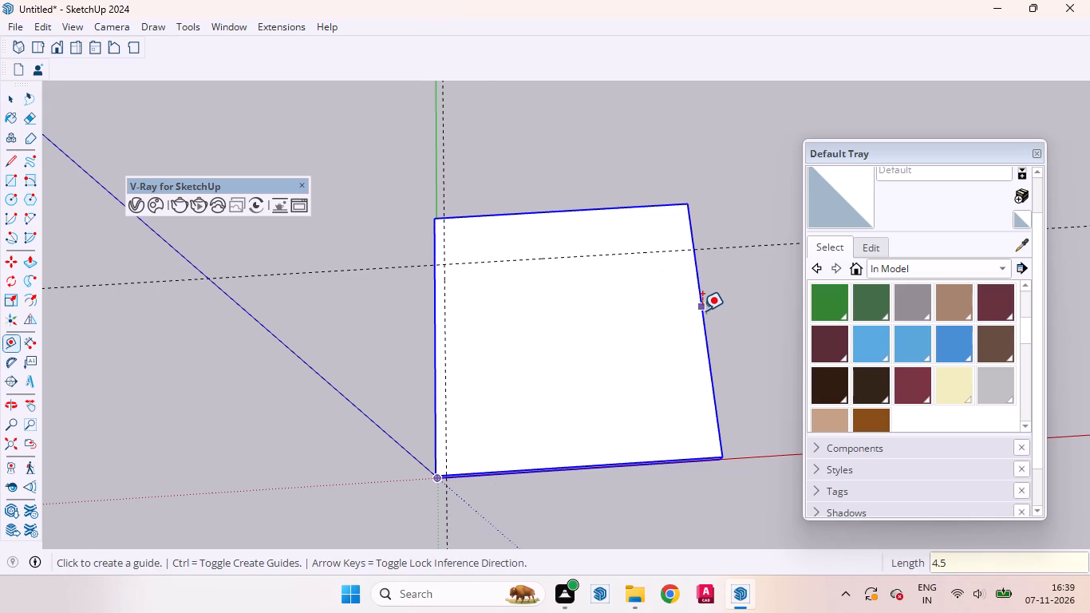
click(704, 308)
text(4.5)
key(Return)
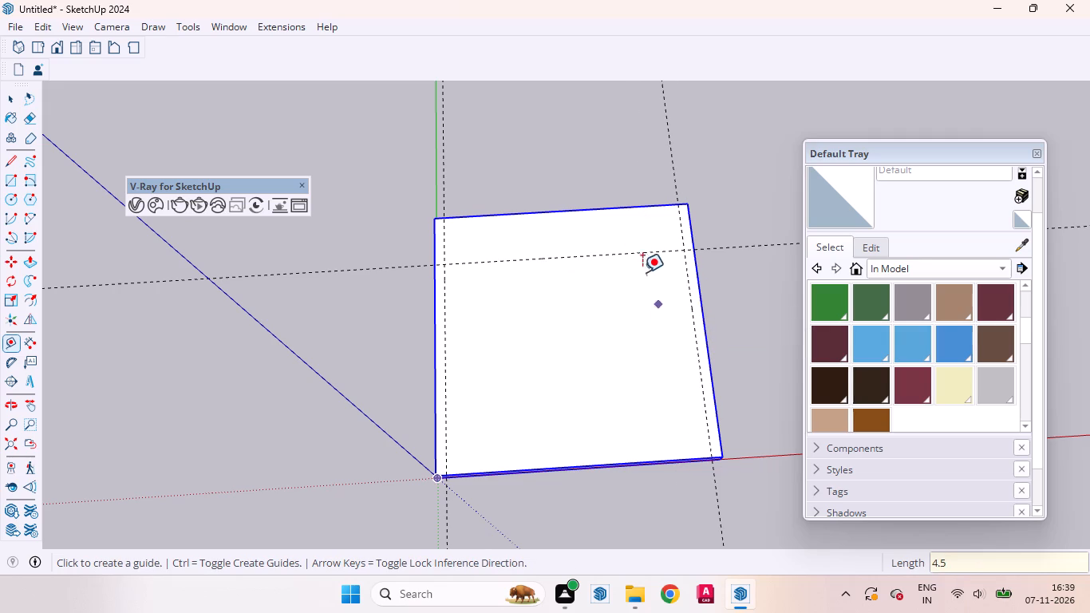
key(space)
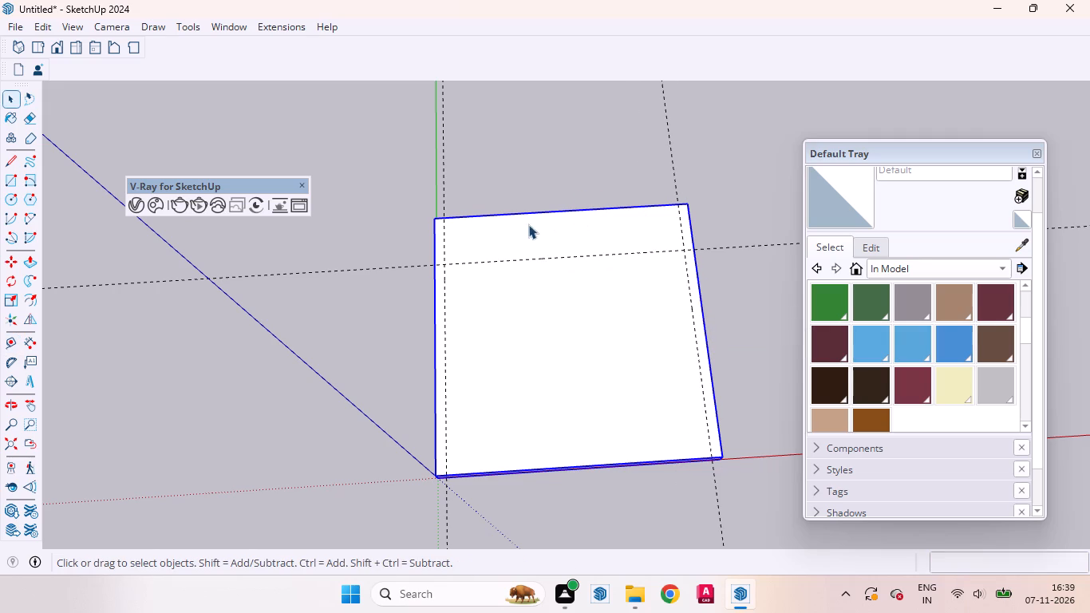
In a new group, draw a 4 1/2" by 10' rectangle on the slab between the green-axis edge and its nearest guide.
right_click(503, 146)
click(547, 196)
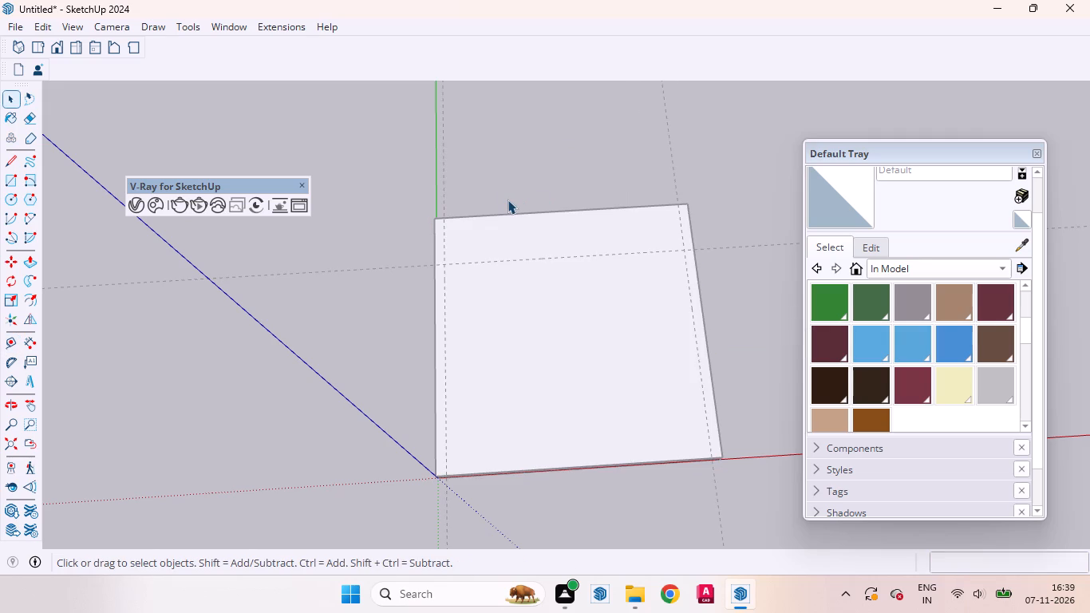
key(r)
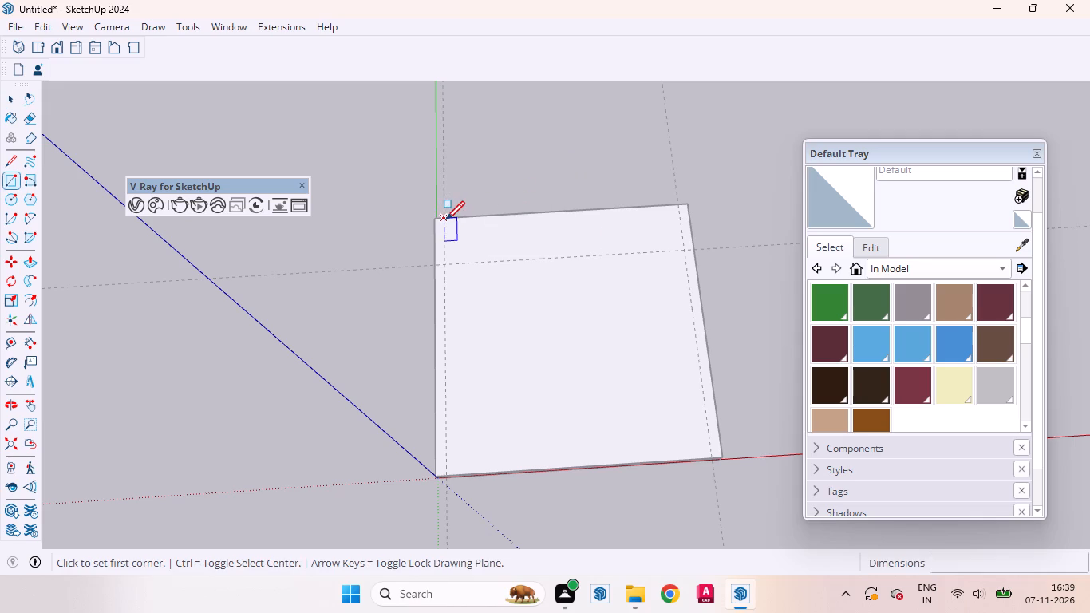
click(446, 219)
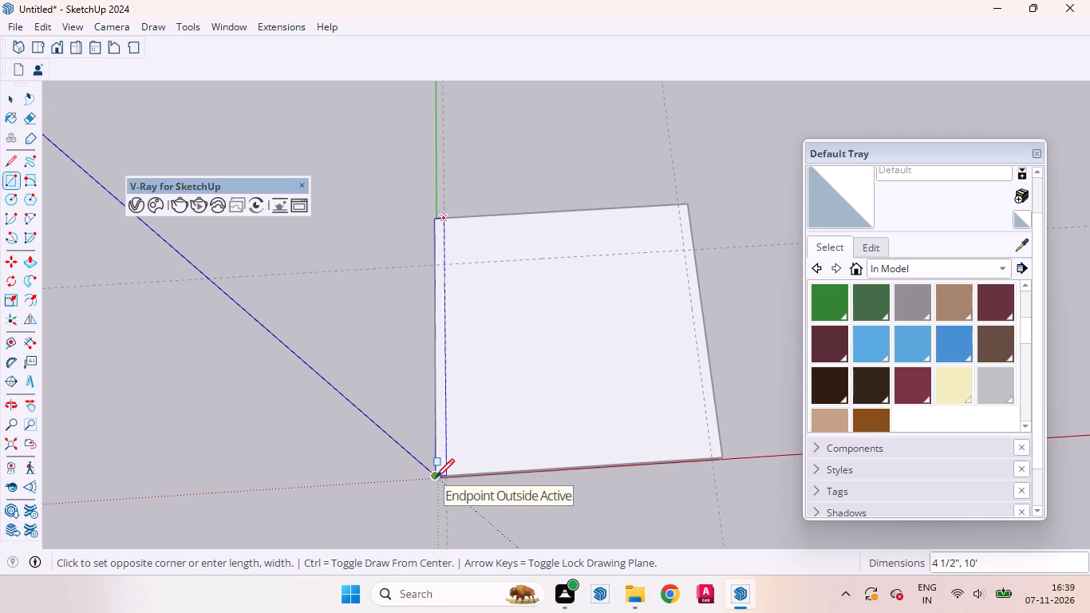
click(436, 477)
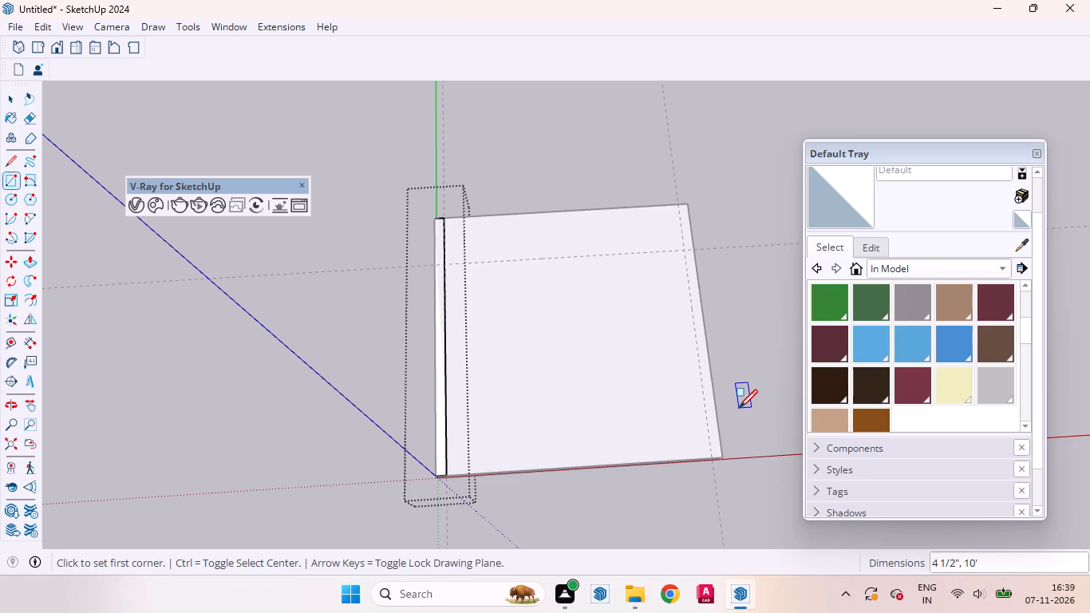
Push/Pull the 4 1/2" strip upward by 9' into a side wall and close its group.
key(space)
scroll(429, 273, up, 6)
scroll(442, 268, down, 1)
scroll(442, 268, up, 1)
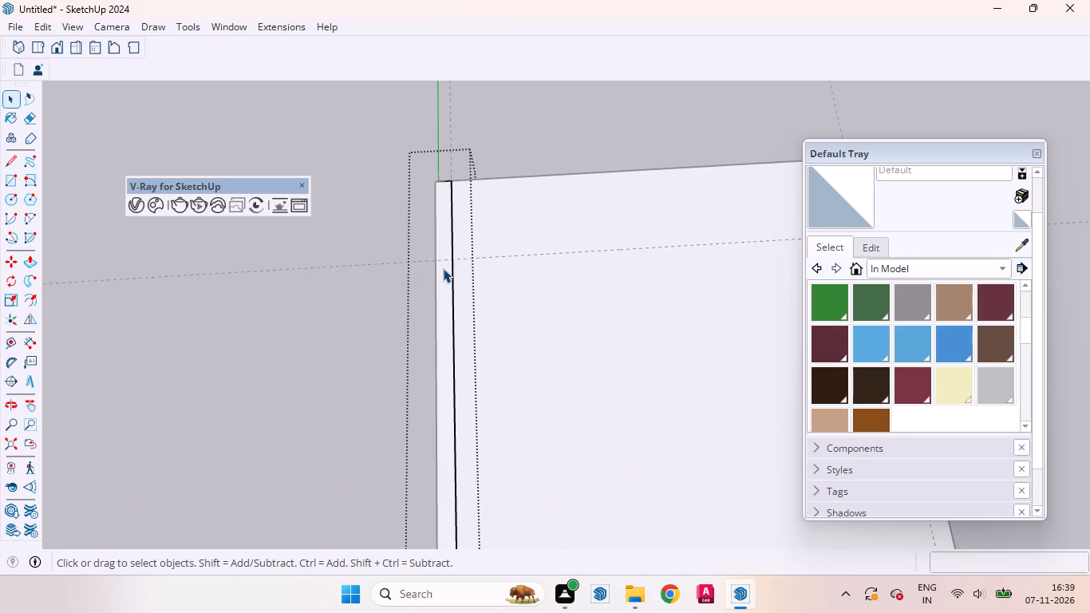
scroll(442, 270, down, 8)
scroll(409, 300, up, 4)
key(p)
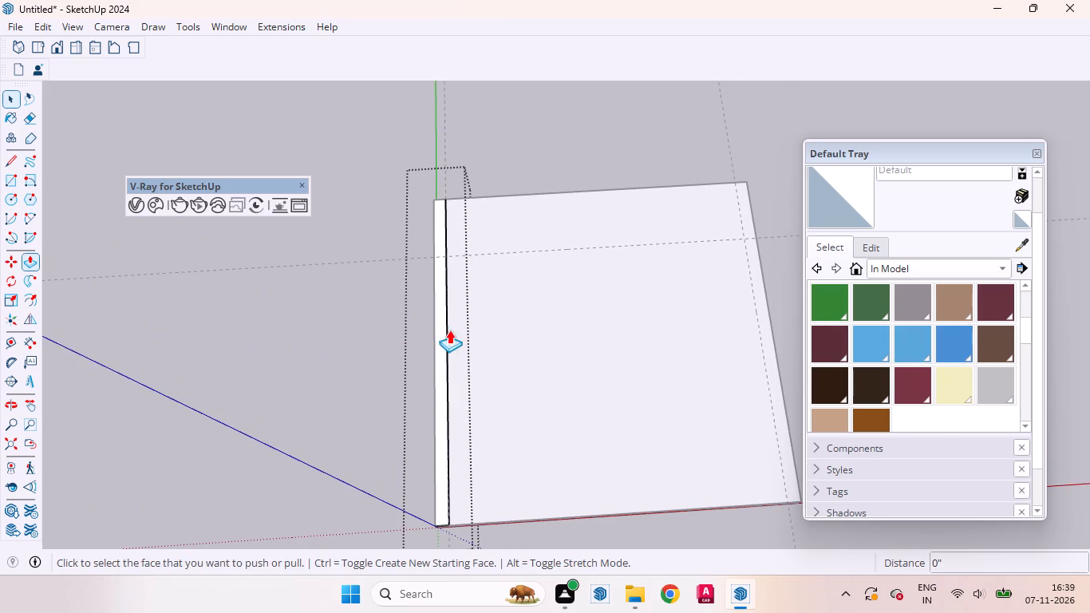
drag(440, 333, 440, 290)
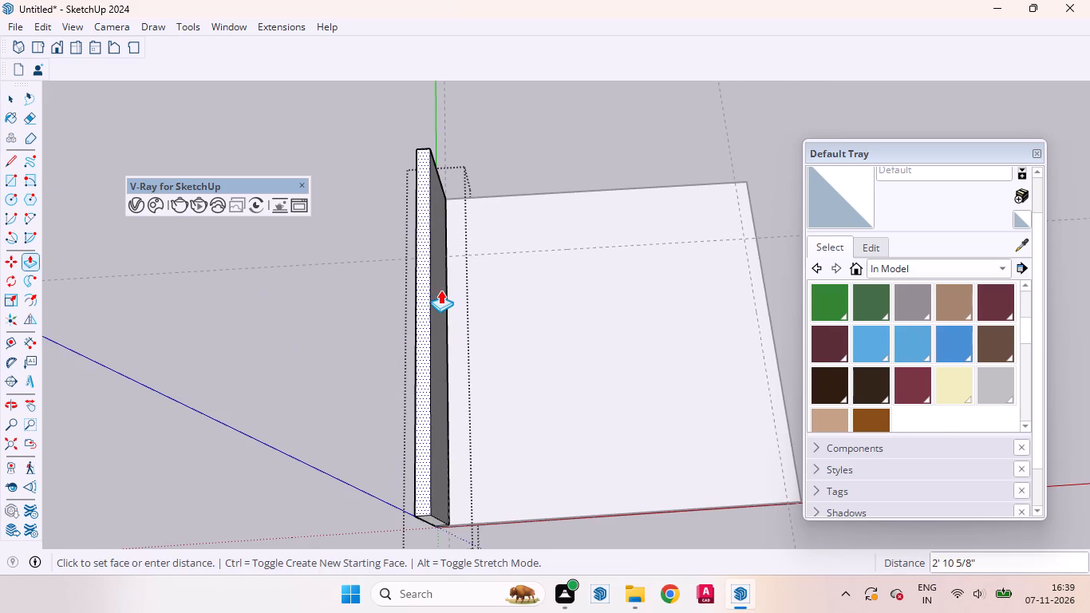
drag(440, 290, 439, 259)
key(9)
key(apostrophe)
key(Return)
key(space)
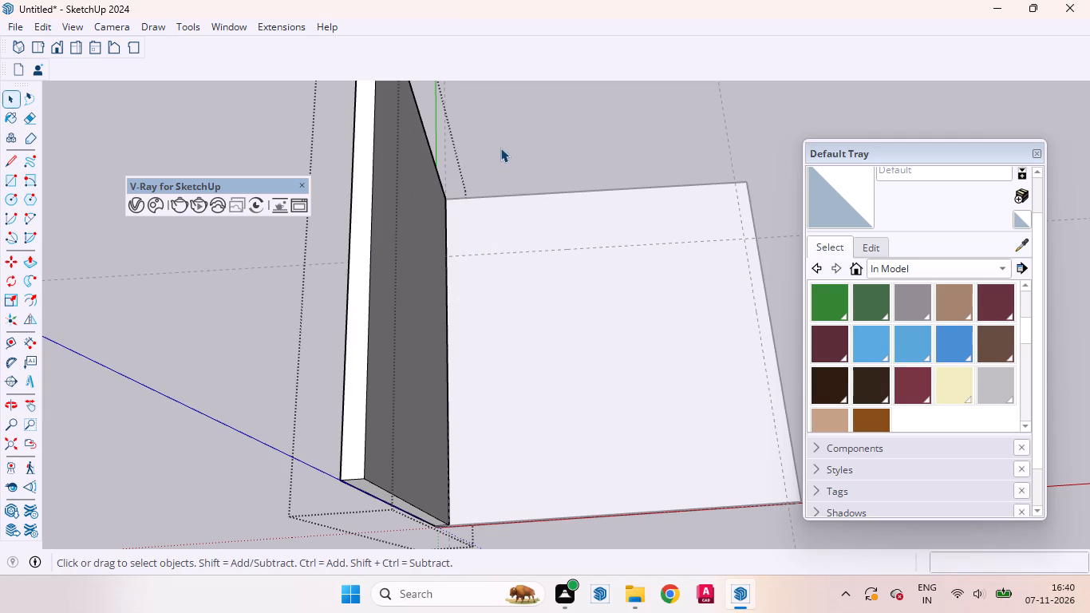
click(500, 148)
In a new group, draw a rectangle on the slab between its edge opposite the first wall and the adjacent guide, along the full edge.
scroll(455, 194, down, 9)
right_click(702, 278)
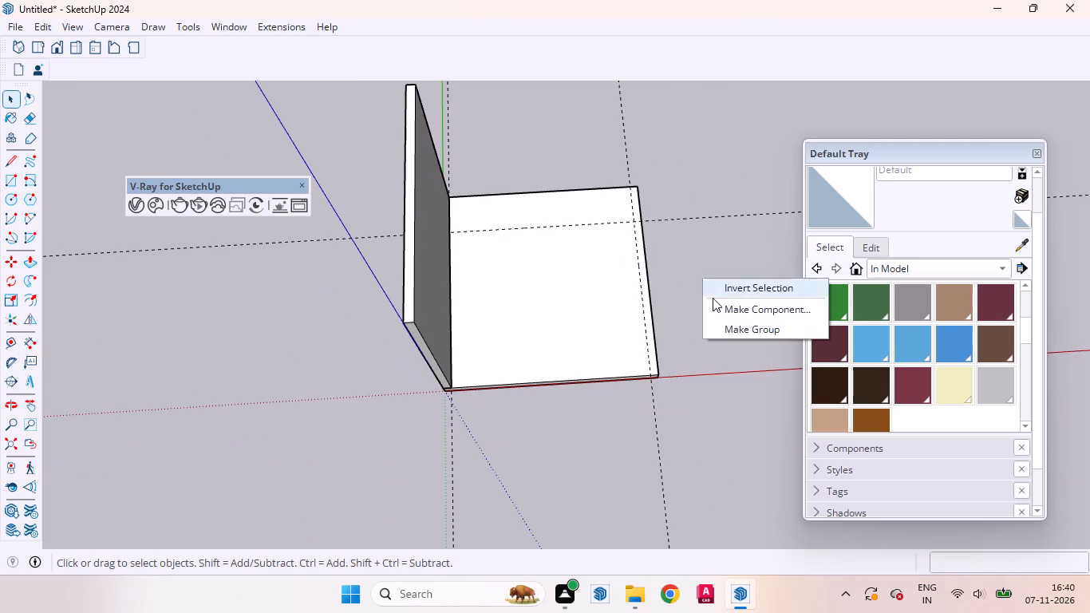
click(729, 325)
key(r)
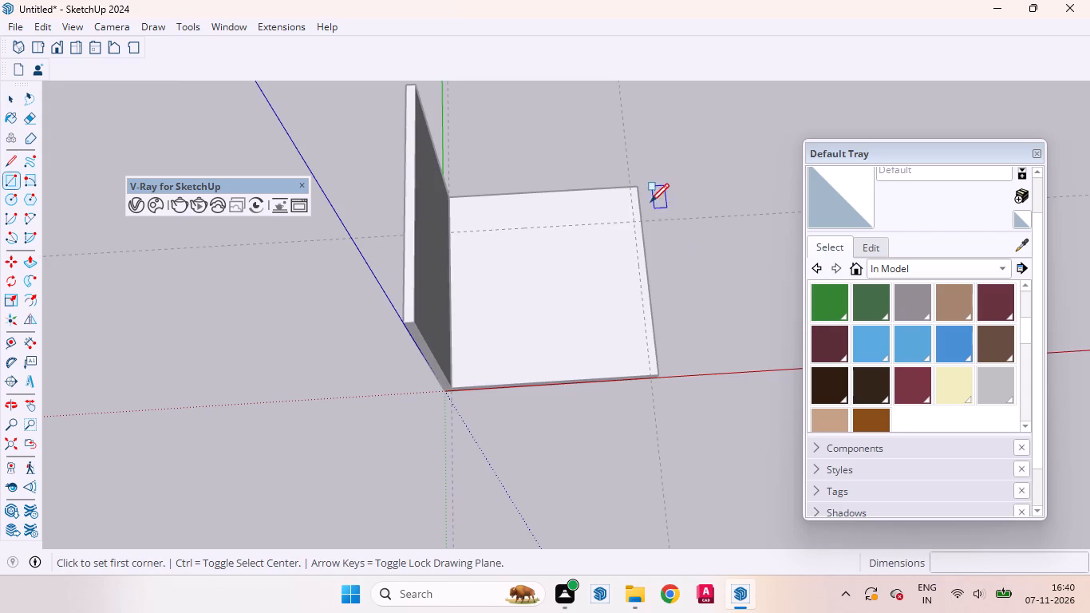
click(639, 189)
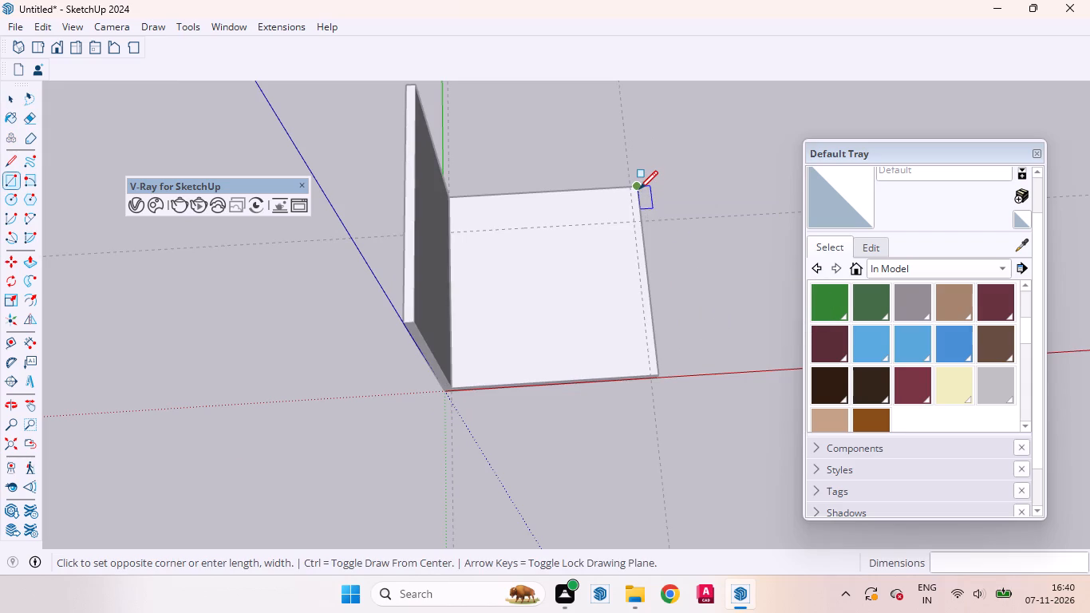
scroll(664, 386, up, 2)
scroll(661, 377, down, 3)
scroll(661, 375, up, 5)
scroll(660, 374, down, 2)
scroll(655, 364, up, 10)
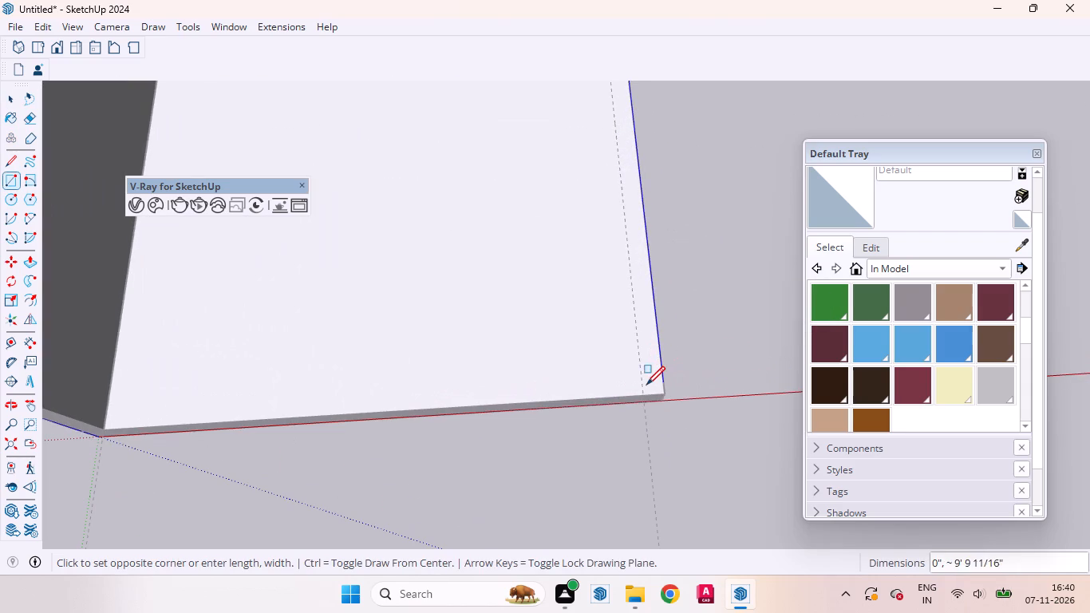
click(642, 393)
Push/Pull the second strip upward by the same 9' into the opposite side wall and close its group.
key(p)
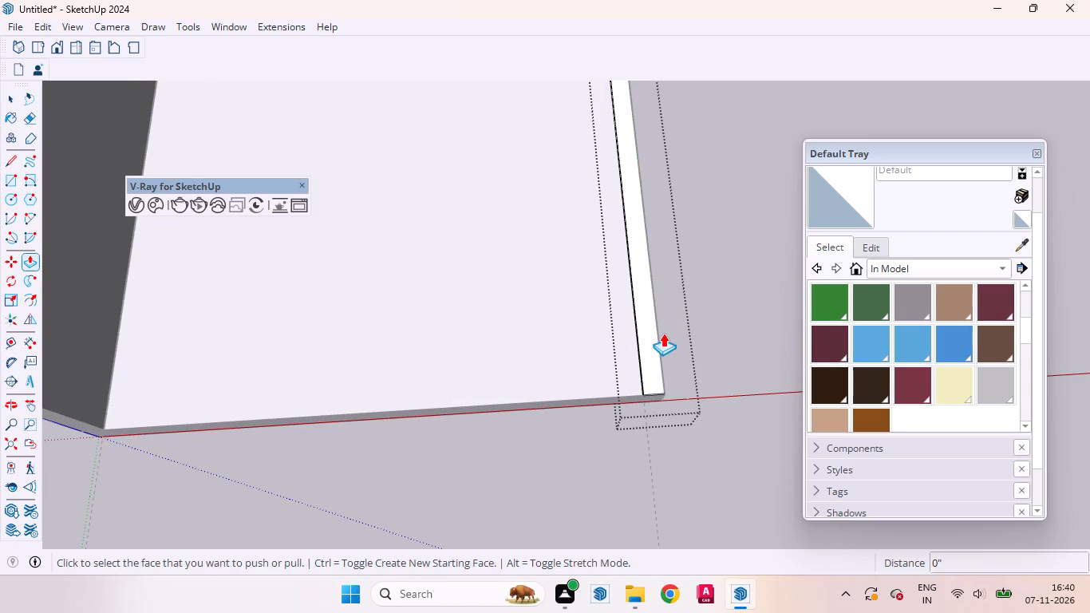
double_click(654, 334)
key(space)
key(v)
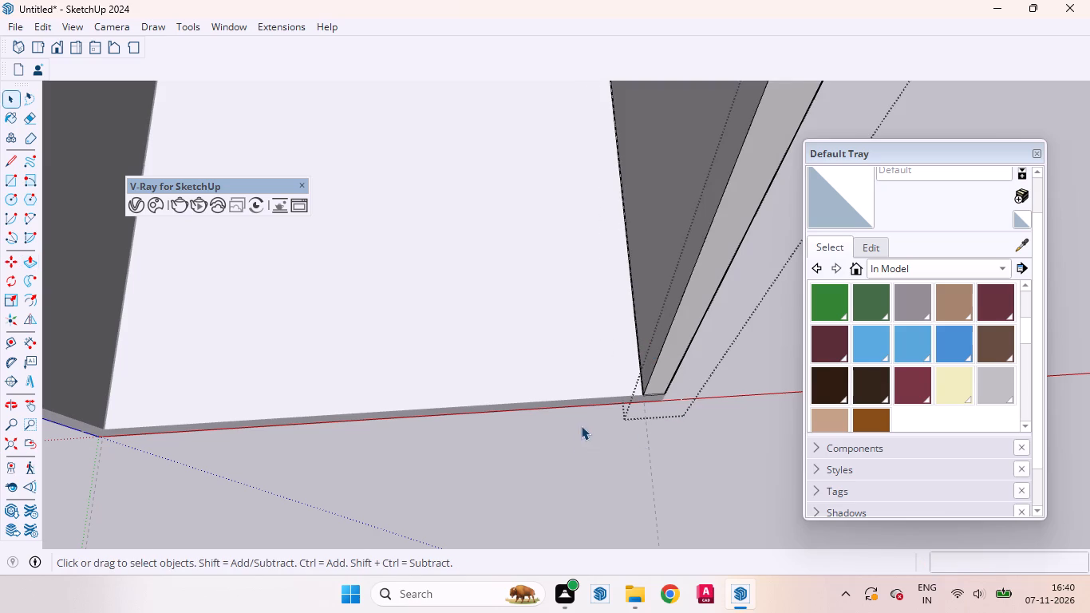
scroll(593, 409, down, 8)
scroll(601, 393, up, 2)
scroll(603, 389, down, 6)
click(587, 488)
In a new group, draw a 9' 3" by 2' rectangle between the walls, from the guide to the edge farthest from the red axis.
middle_drag(441, 415, 673, 375)
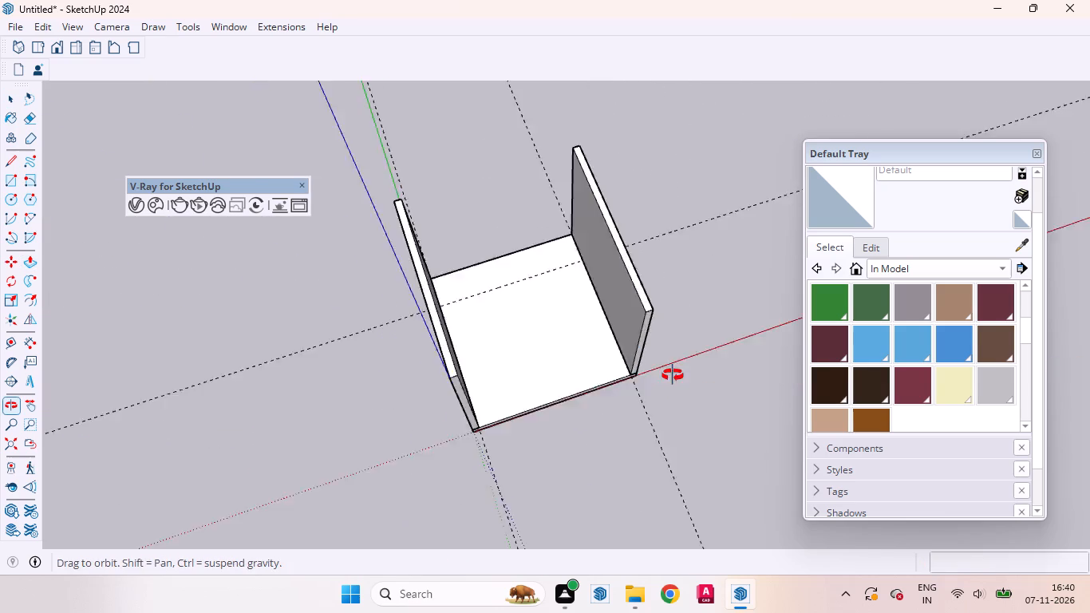
middle_drag(673, 375, 940, 303)
scroll(606, 287, up, 4)
middle_drag(282, 364, 192, 364)
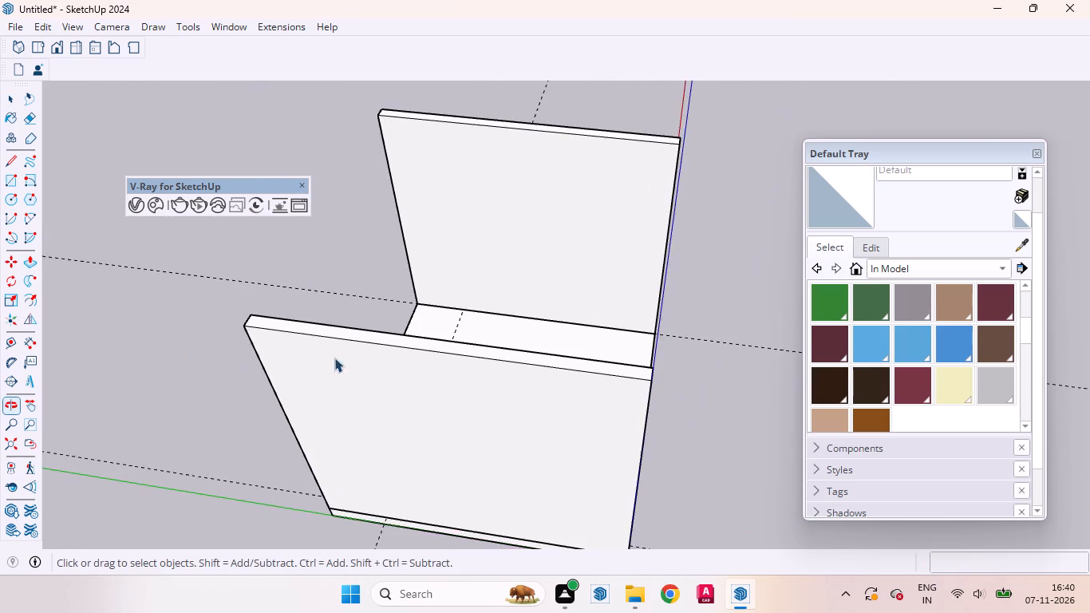
scroll(377, 354, down, 10)
right_click(647, 390)
click(666, 443)
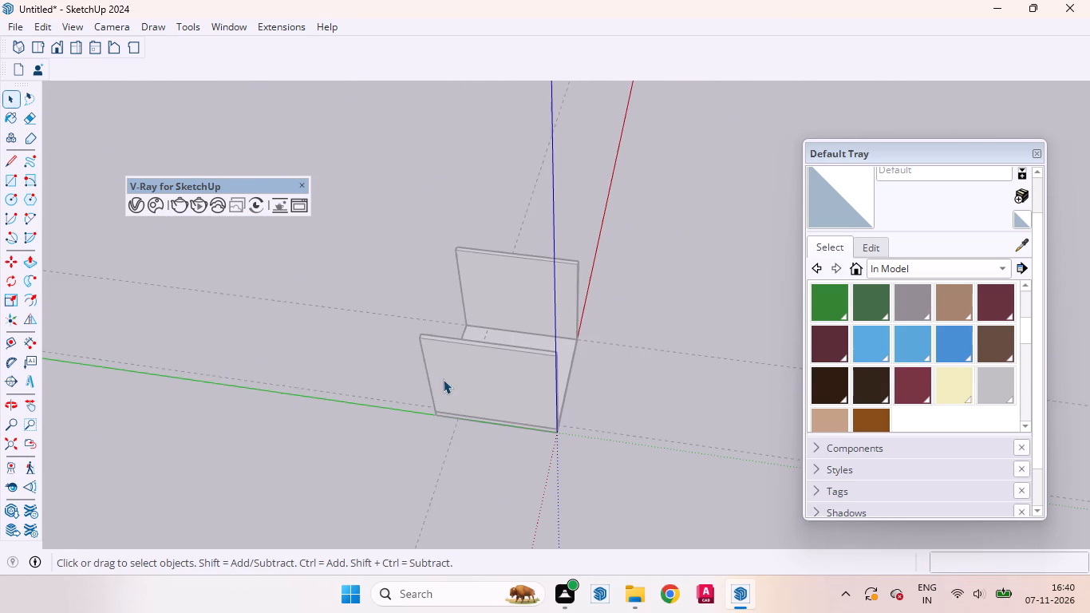
middle_drag(236, 327, 671, 386)
key(r)
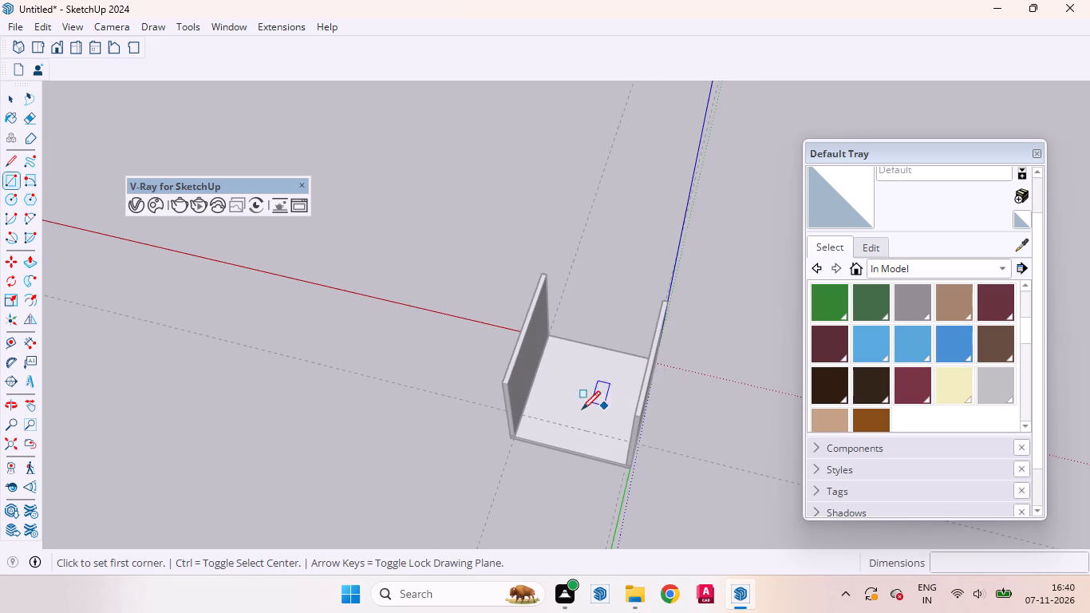
scroll(582, 409, up, 9)
click(457, 410)
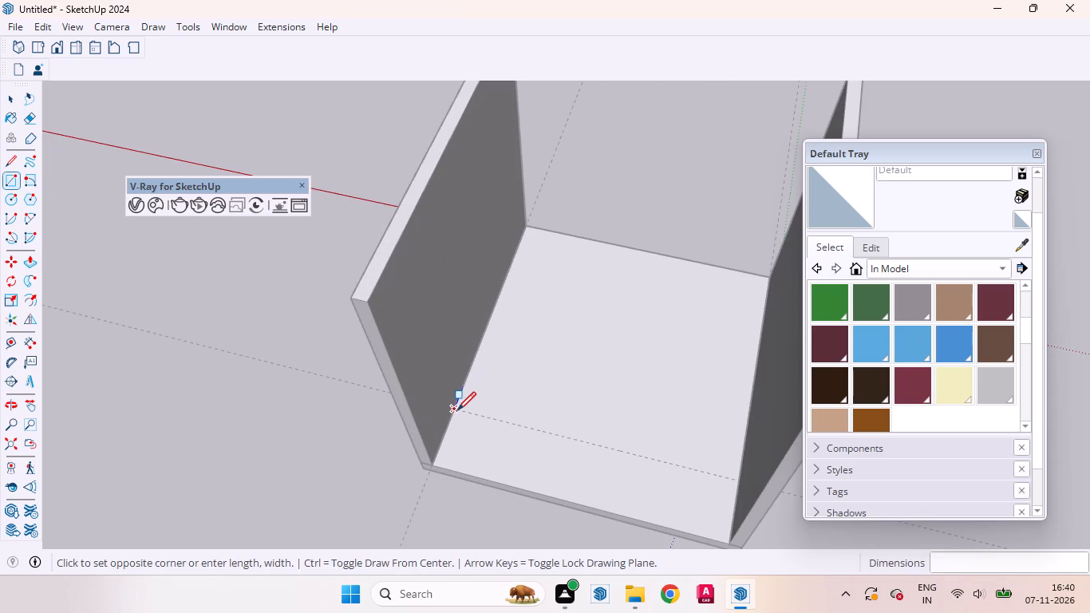
click(734, 543)
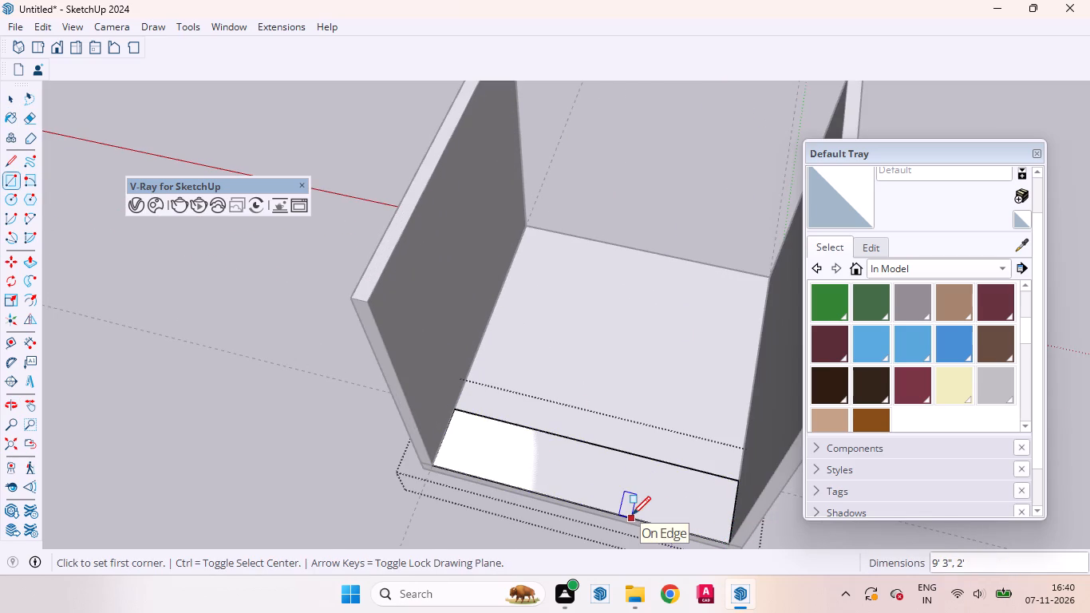
Push/Pull the 2' deep rectangle upward by the same 9' into a block between the walls and close its group.
key(p)
double_click(593, 468)
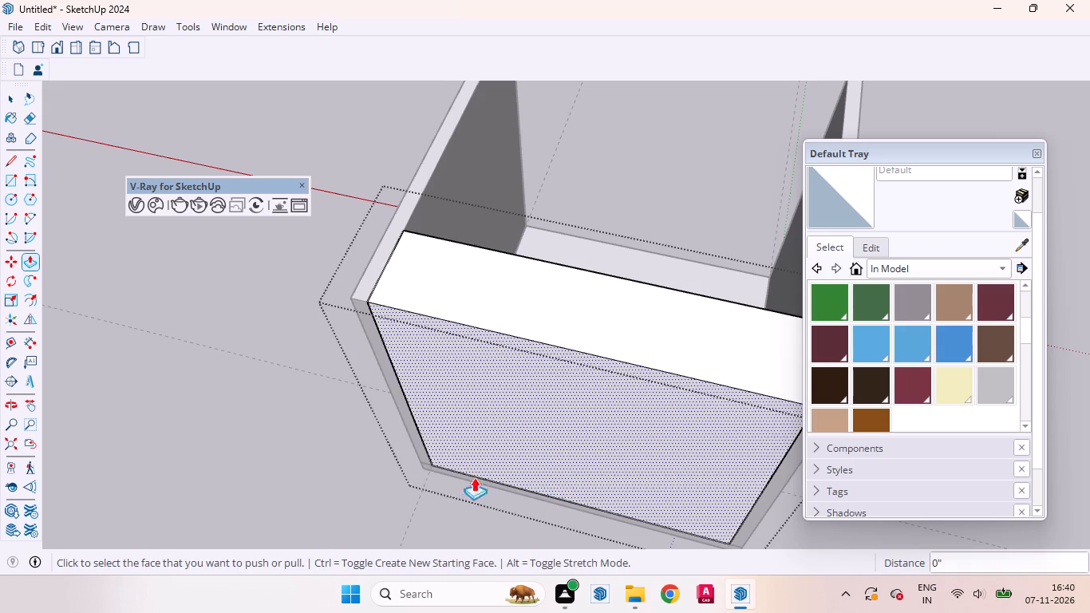
key(space)
click(243, 406)
scroll(314, 301, down, 8)
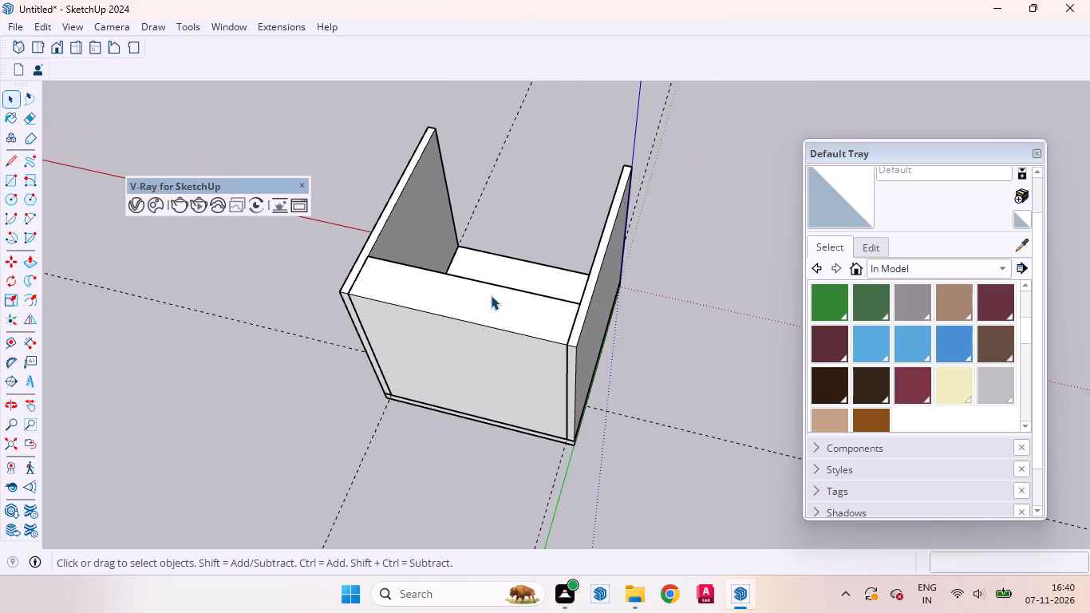
Open the 2' deep block's group for editing, with its front face between the walls in view.
middle_drag(489, 298, 0, 179)
scroll(376, 278, up, 4)
middle_drag(558, 303, 177, 223)
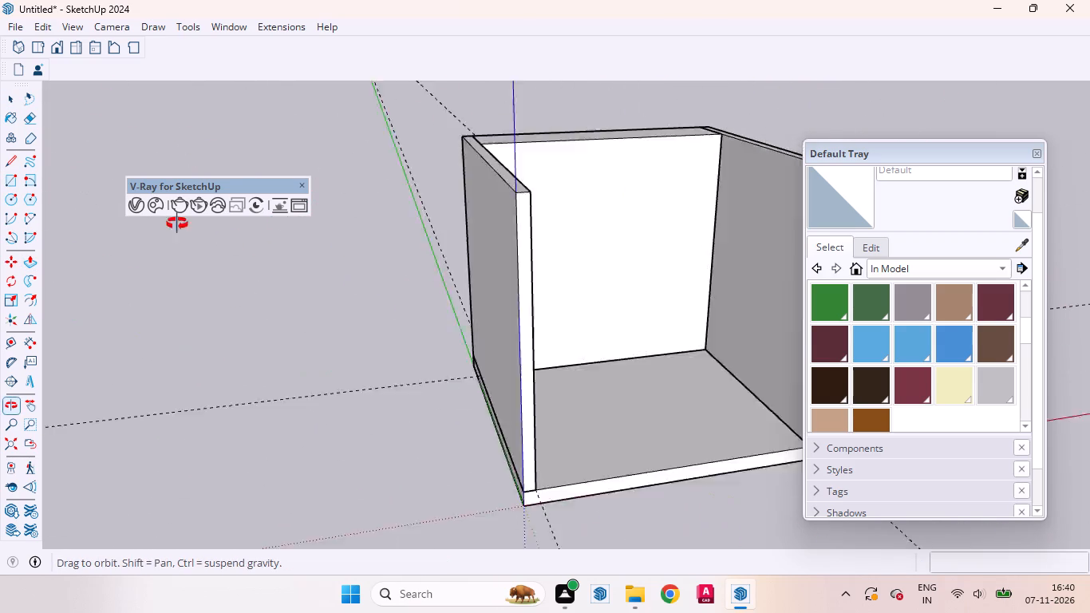
middle_drag(177, 223, 151, 208)
scroll(396, 309, up, 8)
scroll(476, 360, down, 9)
click(547, 320)
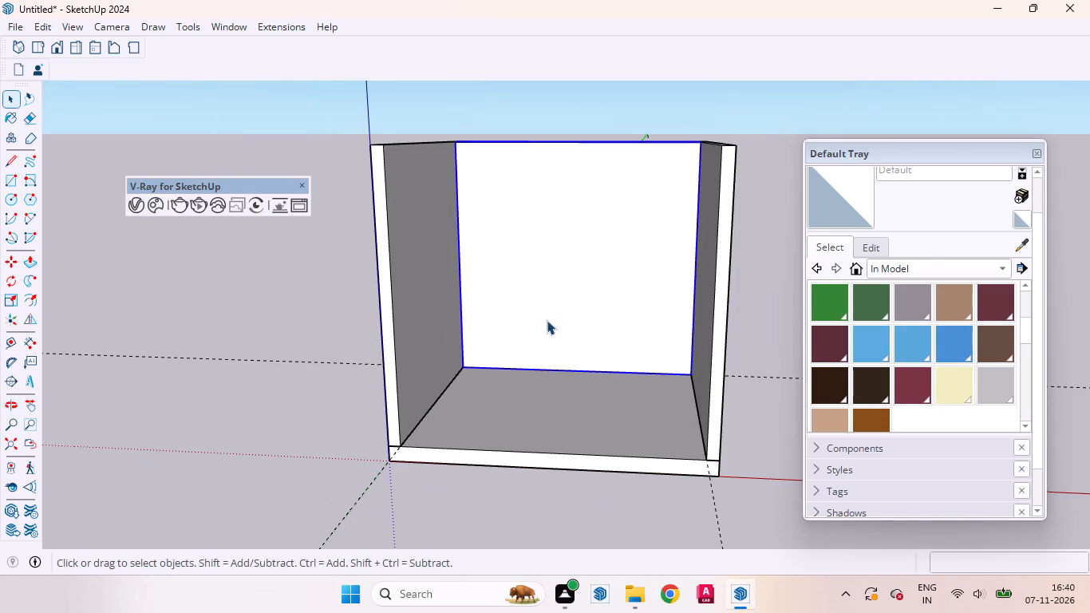
scroll(548, 330, up, 4)
double_click(558, 308)
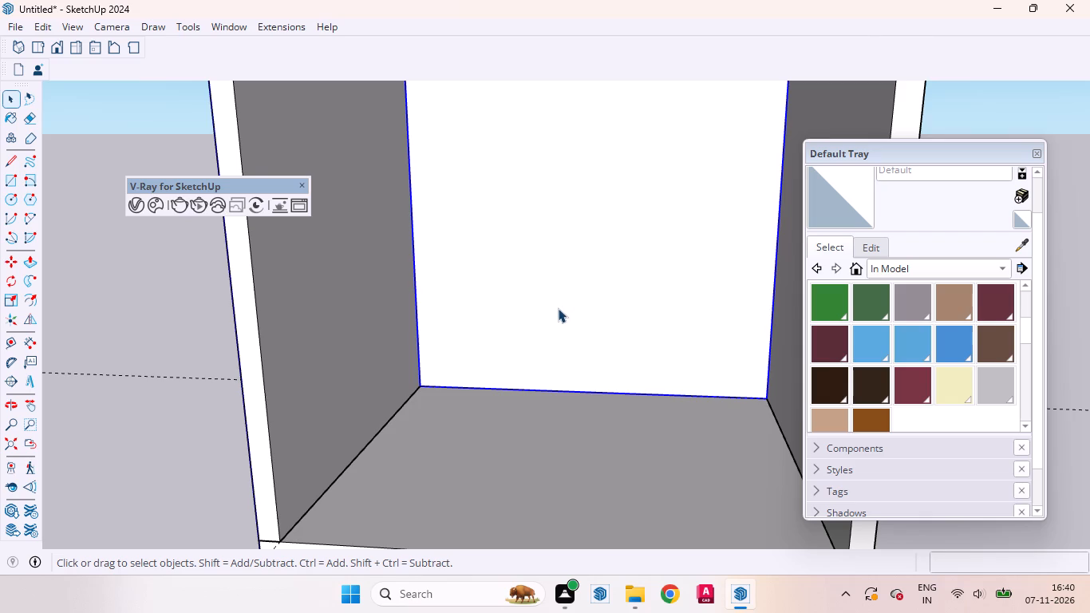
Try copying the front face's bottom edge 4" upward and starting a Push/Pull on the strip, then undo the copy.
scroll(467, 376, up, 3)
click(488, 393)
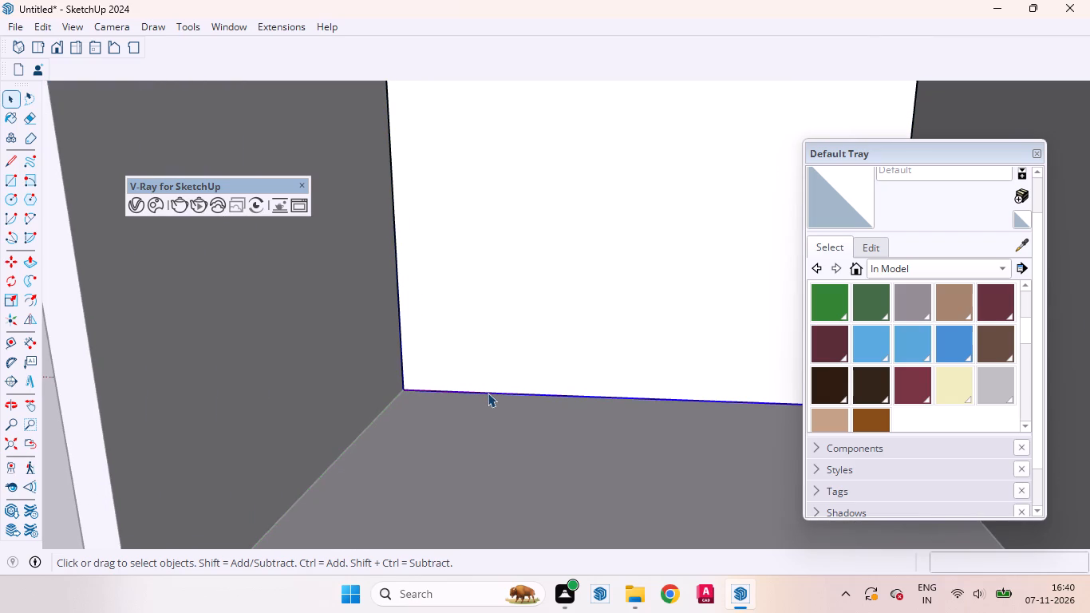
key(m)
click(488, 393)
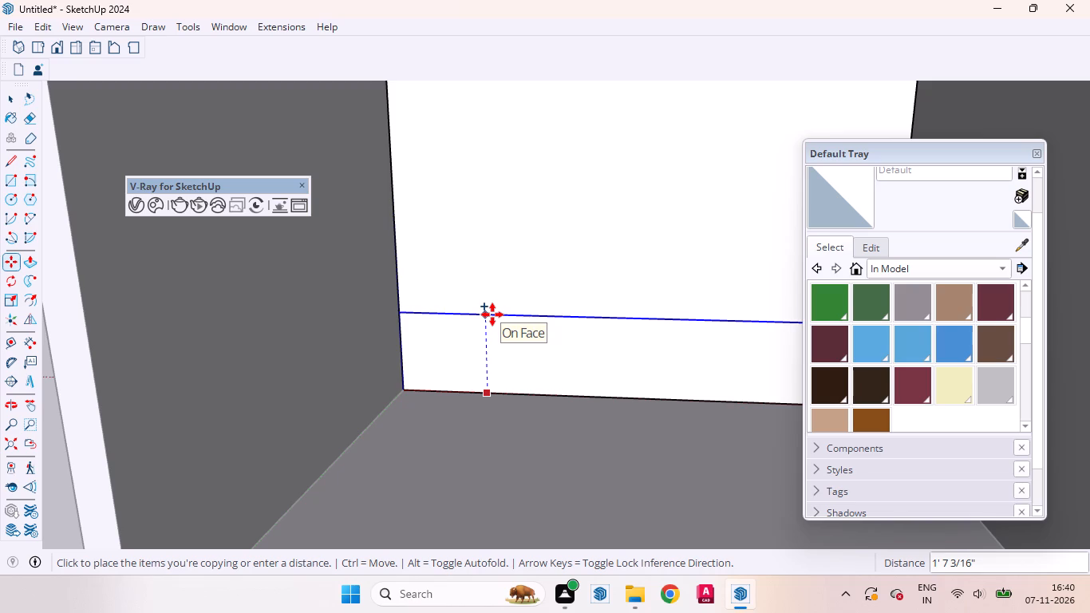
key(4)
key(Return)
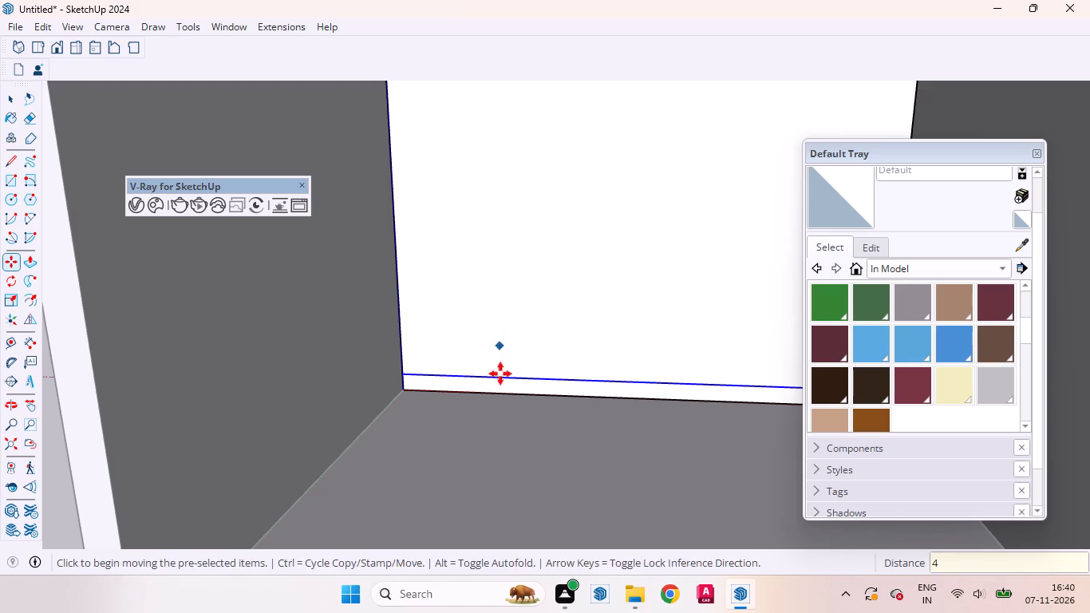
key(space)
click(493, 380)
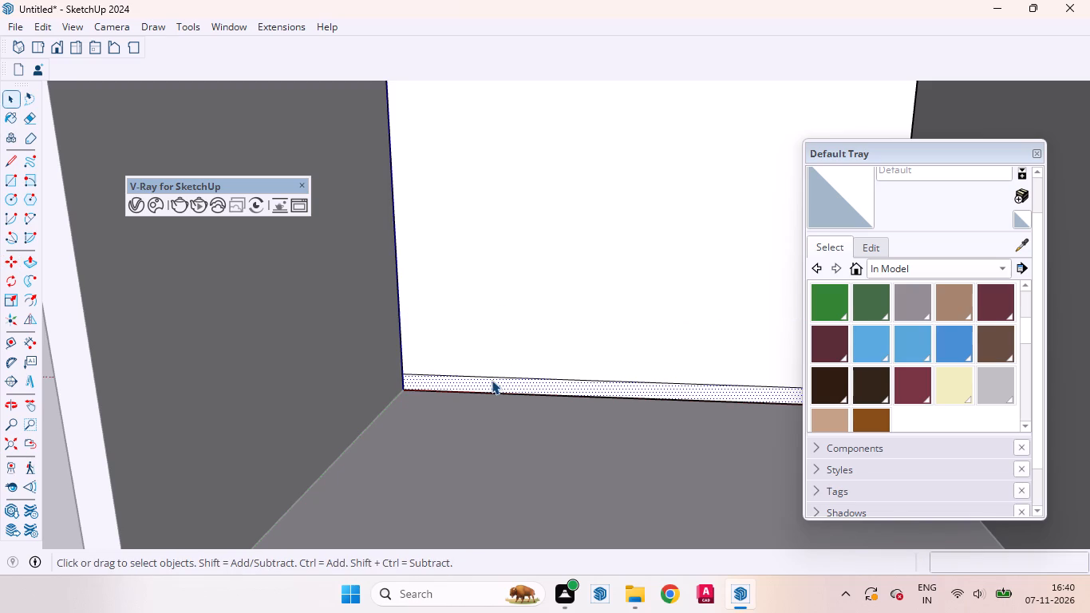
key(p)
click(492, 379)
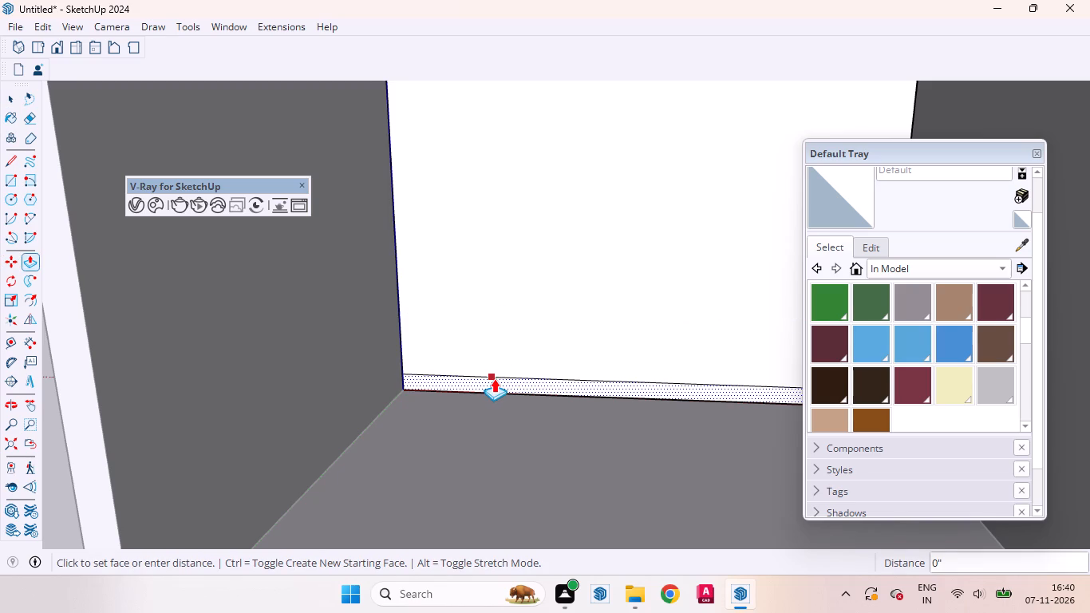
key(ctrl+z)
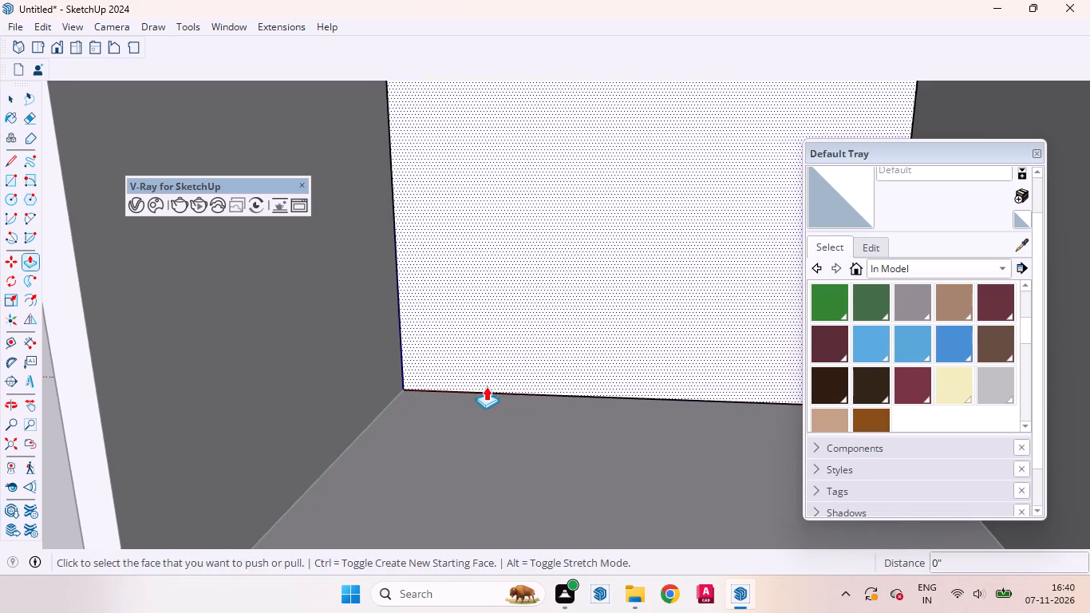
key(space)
Copy the bottom edge of the block's front face 4" upward to mark off a strip along the slab.
click(487, 394)
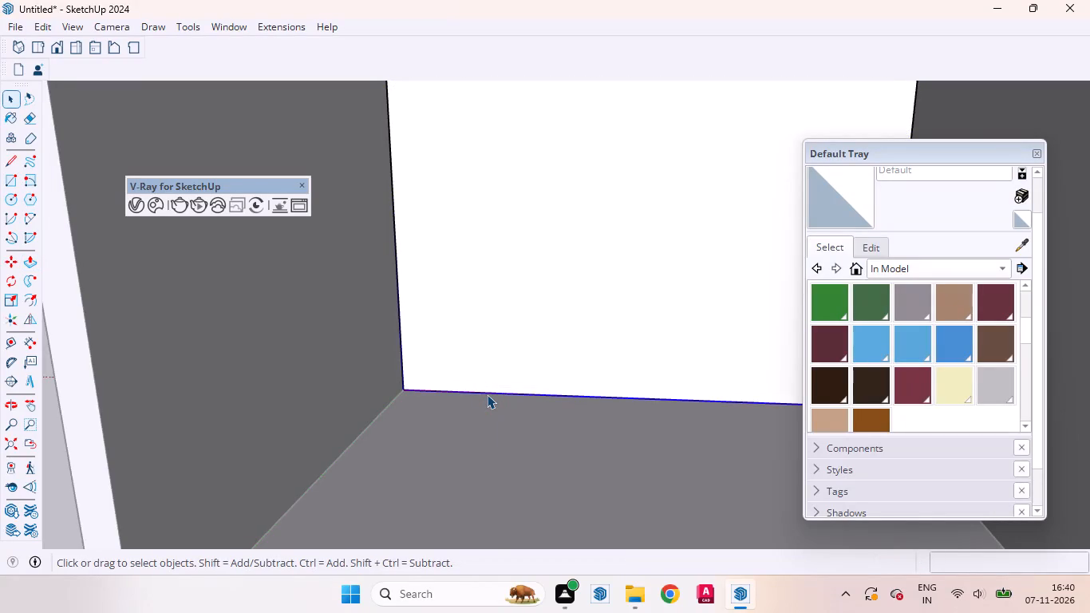
key(m)
click(487, 394)
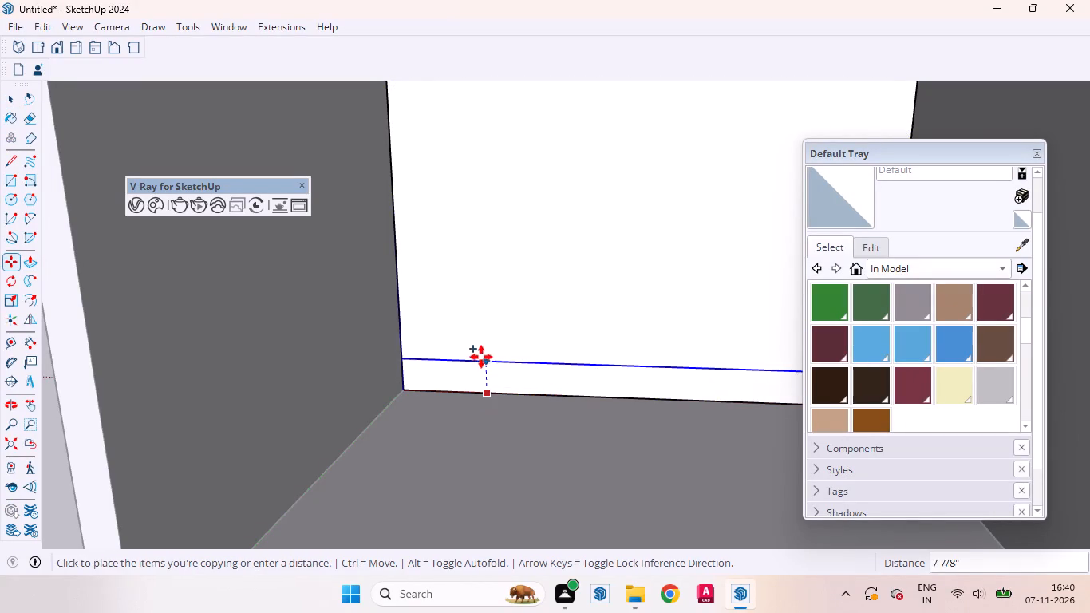
key(4)
key(Return)
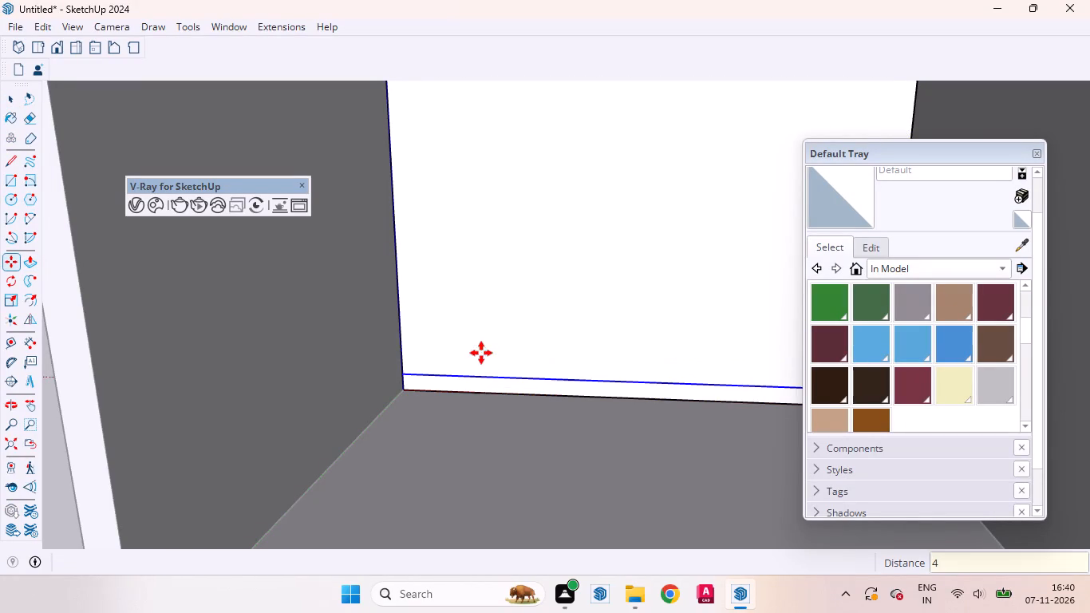
key(space)
Push/Pull the 4" high bottom strip 2" into the block to form a recessed base.
click(482, 383)
key(p)
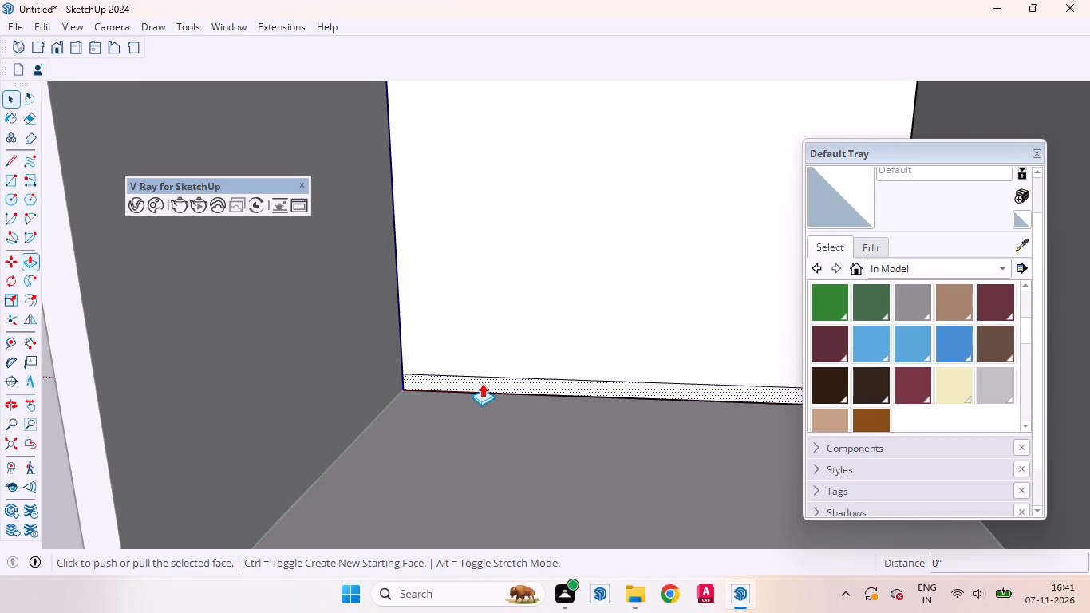
click(482, 383)
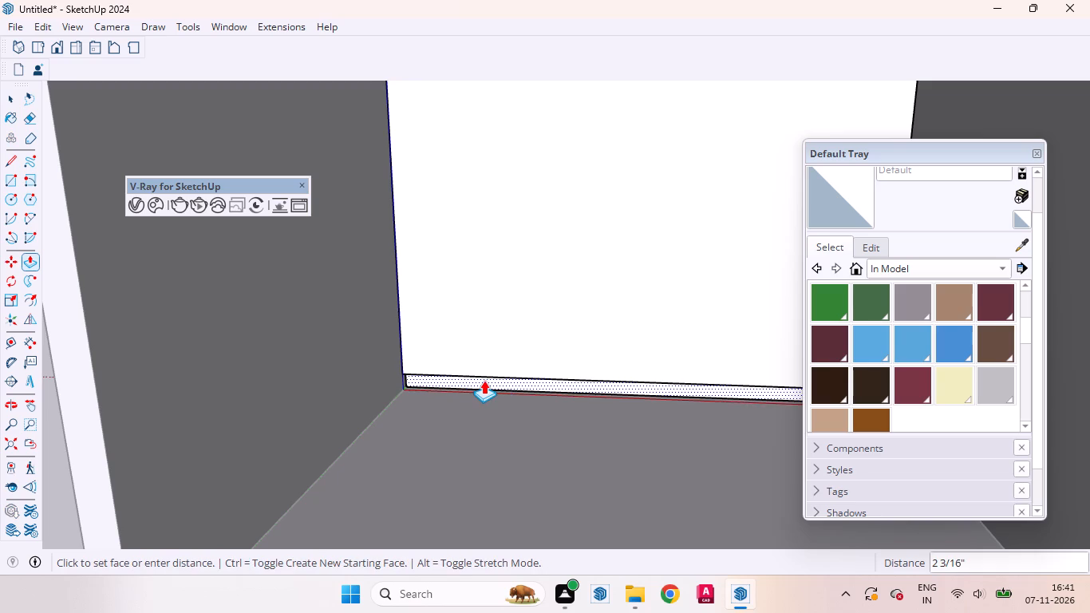
key(2)
key(Return)
key(space)
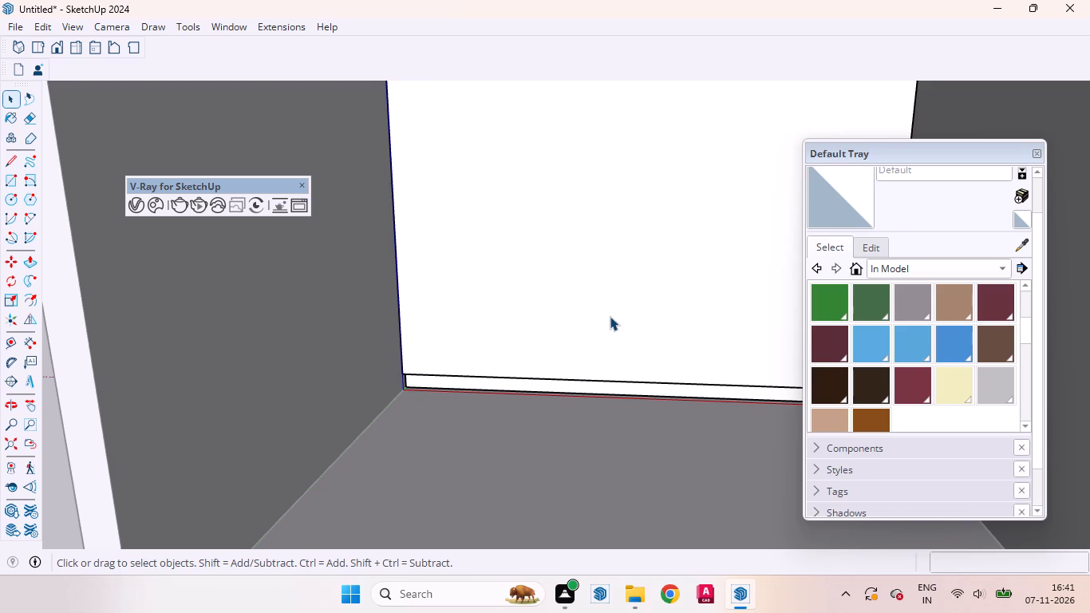
Push/Pull the block's top face down by 6 mm and close its group.
scroll(407, 440, down, 7)
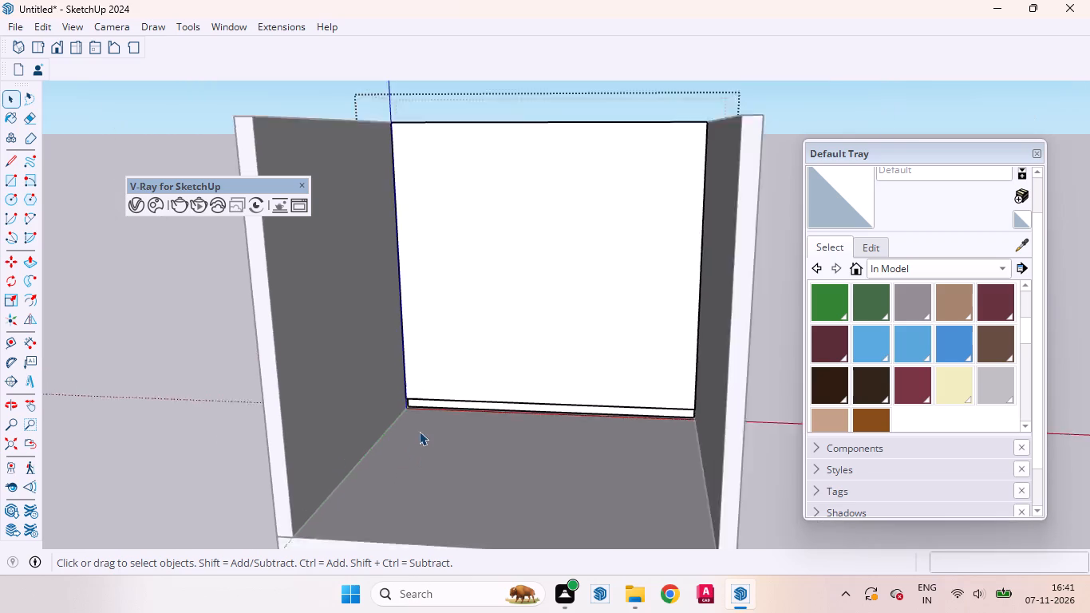
scroll(419, 431, down, 4)
scroll(568, 262, up, 2)
middle_drag(527, 272, 606, 369)
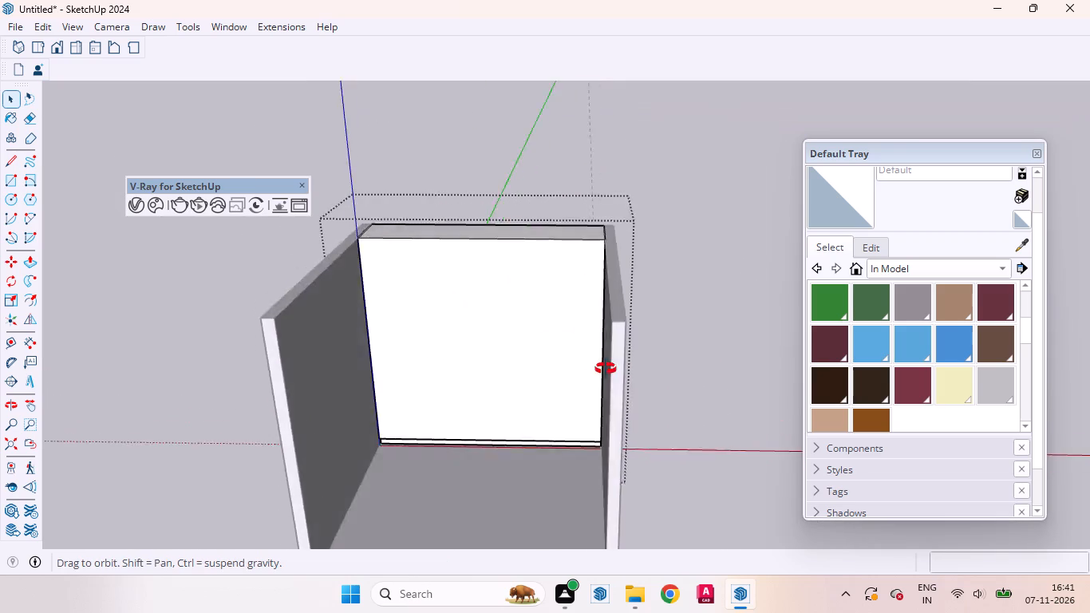
middle_drag(606, 369, 864, 432)
scroll(863, 429, up, 1)
scroll(618, 277, up, 18)
scroll(584, 165, down, 1)
scroll(591, 189, up, 1)
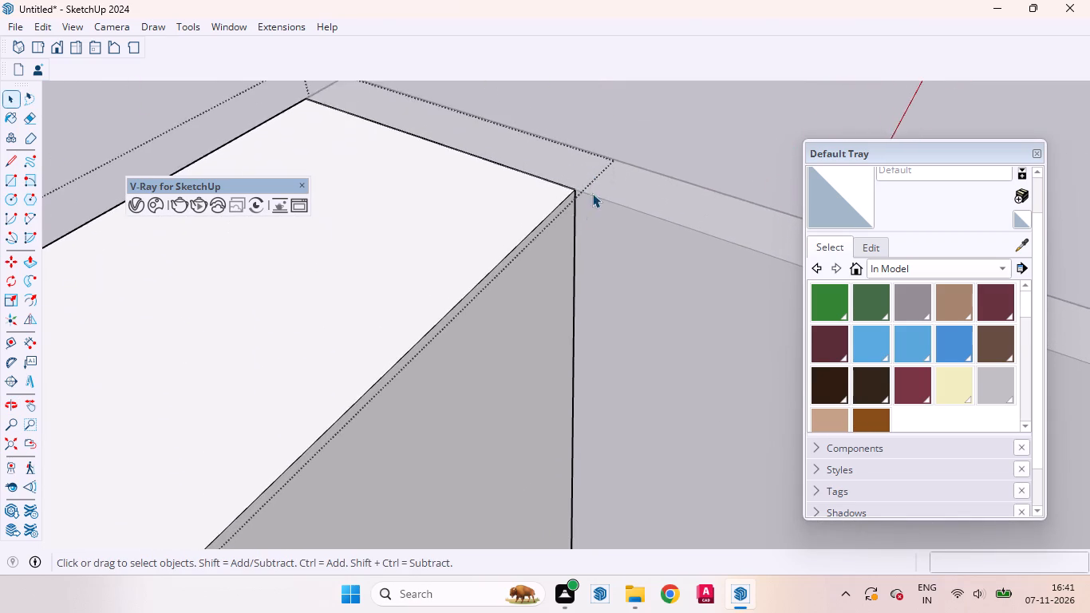
middle_drag(586, 206, 214, 268)
click(711, 377)
triple_click(537, 196)
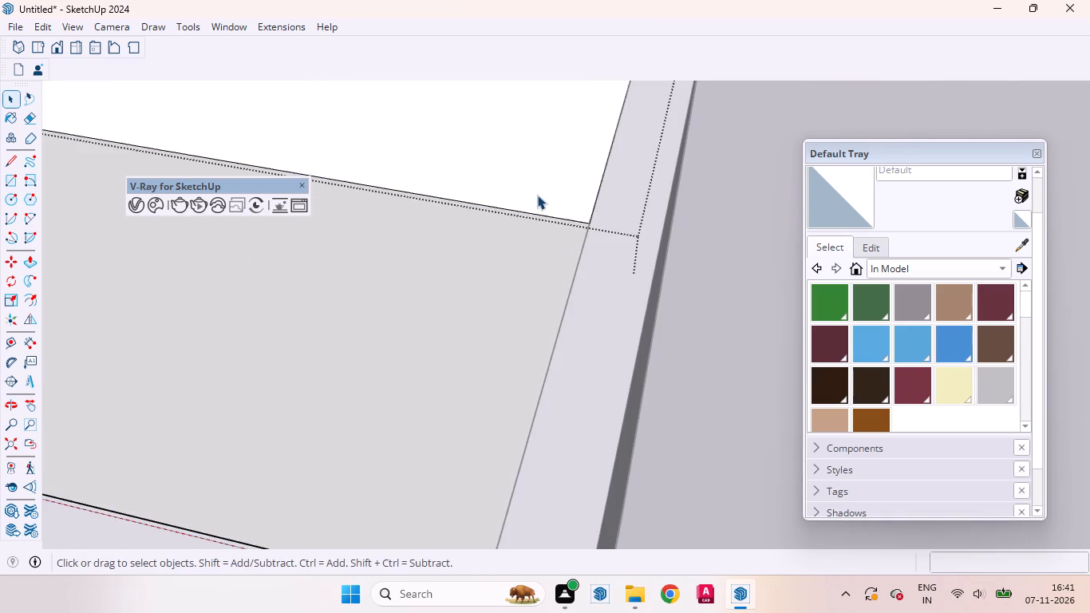
click(522, 164)
key(p)
click(522, 164)
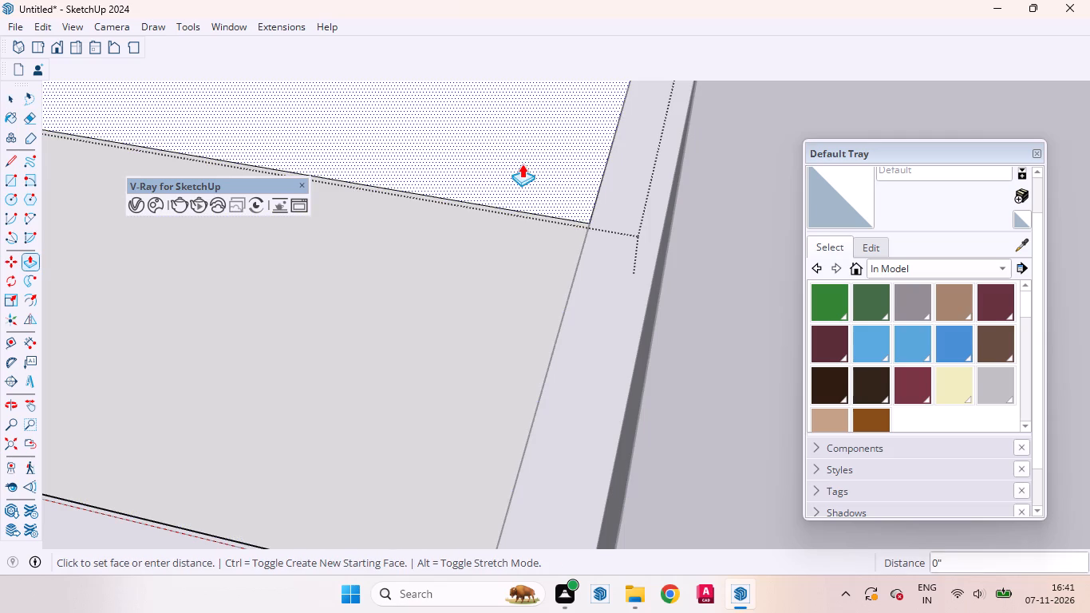
key(6)
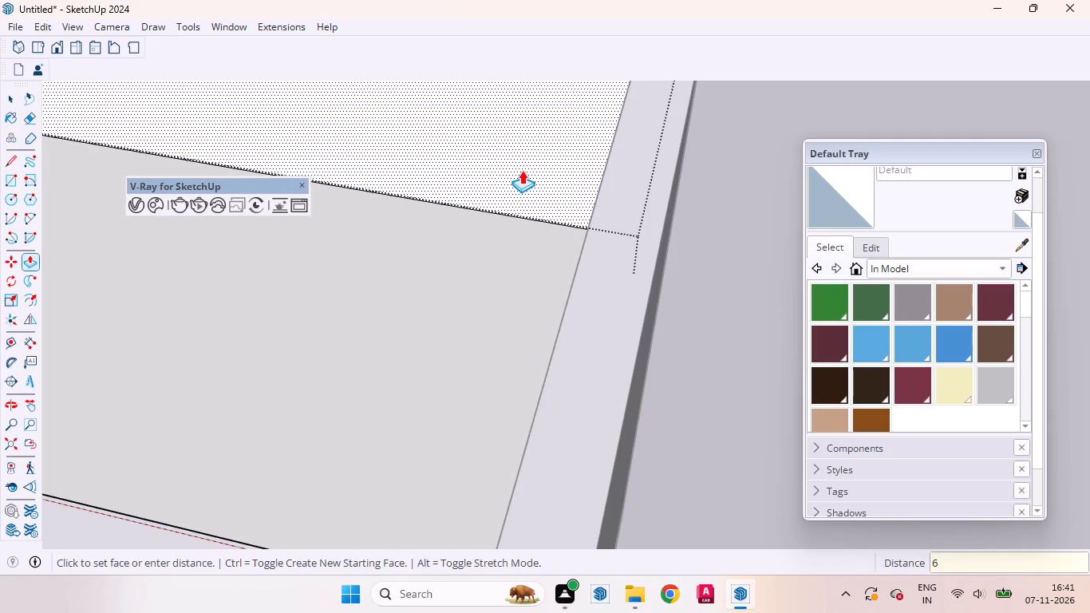
text(mm)
key(Return)
key(space)
scroll(589, 122, down, 4)
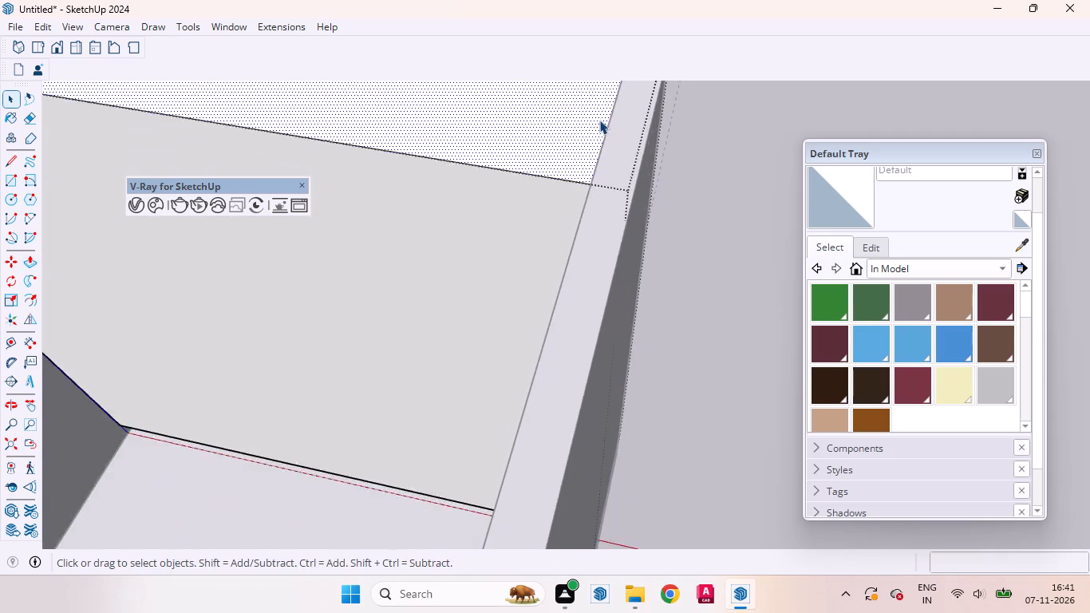
scroll(599, 120, down, 18)
click(631, 367)
Reopen the block's group and copy the front face's vertical edge beside the wall nearest the blue axis 2" inward.
middle_drag(434, 173, 535, 34)
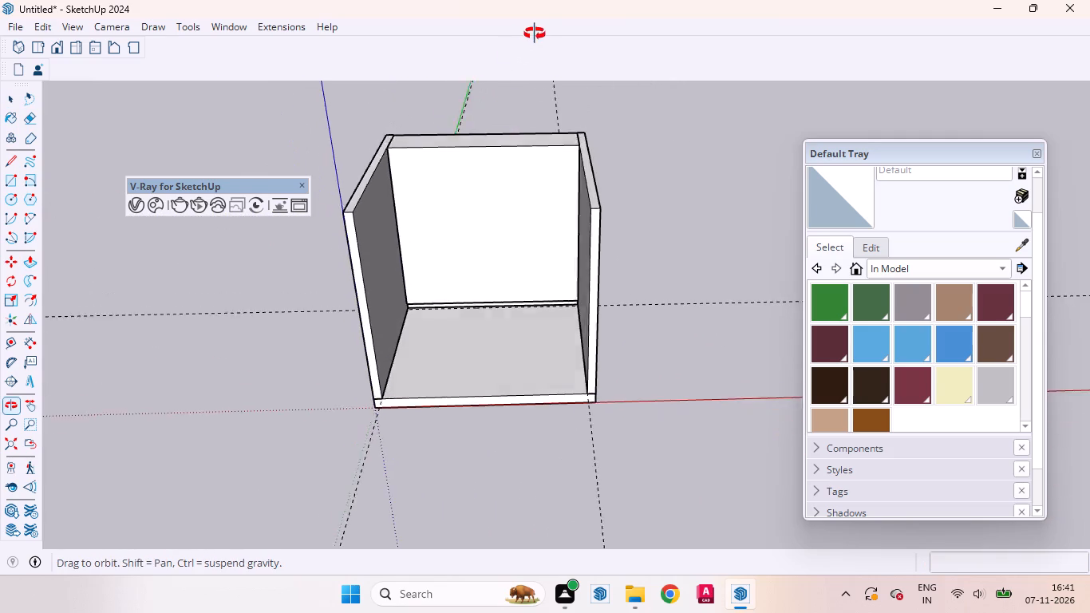
middle_drag(535, 34, 539, 34)
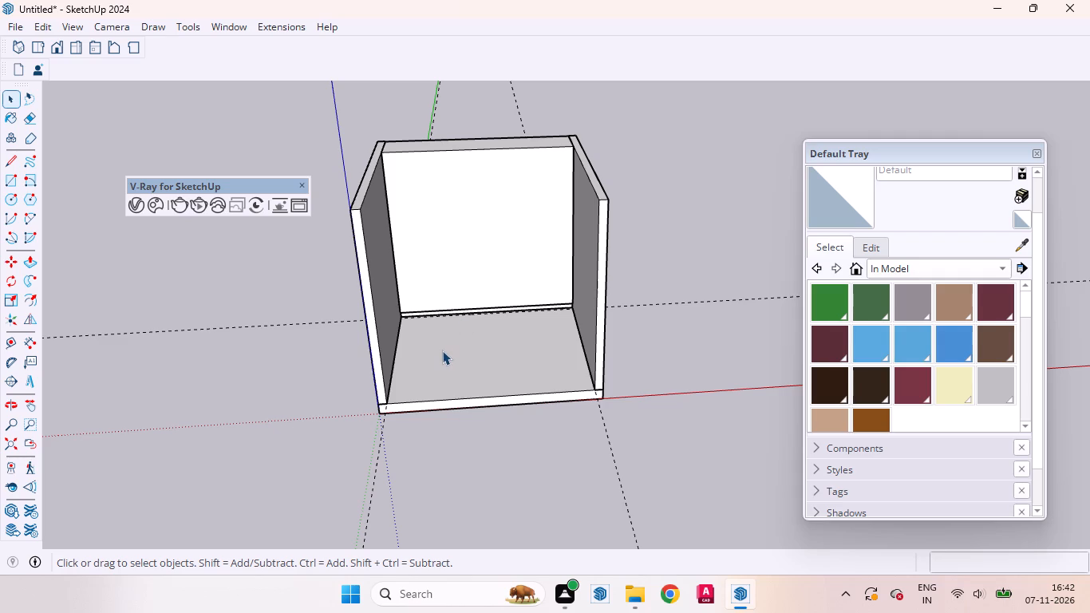
scroll(430, 340, down, 3)
scroll(430, 340, up, 1)
scroll(430, 340, down, 1)
middle_drag(422, 376, 412, 346)
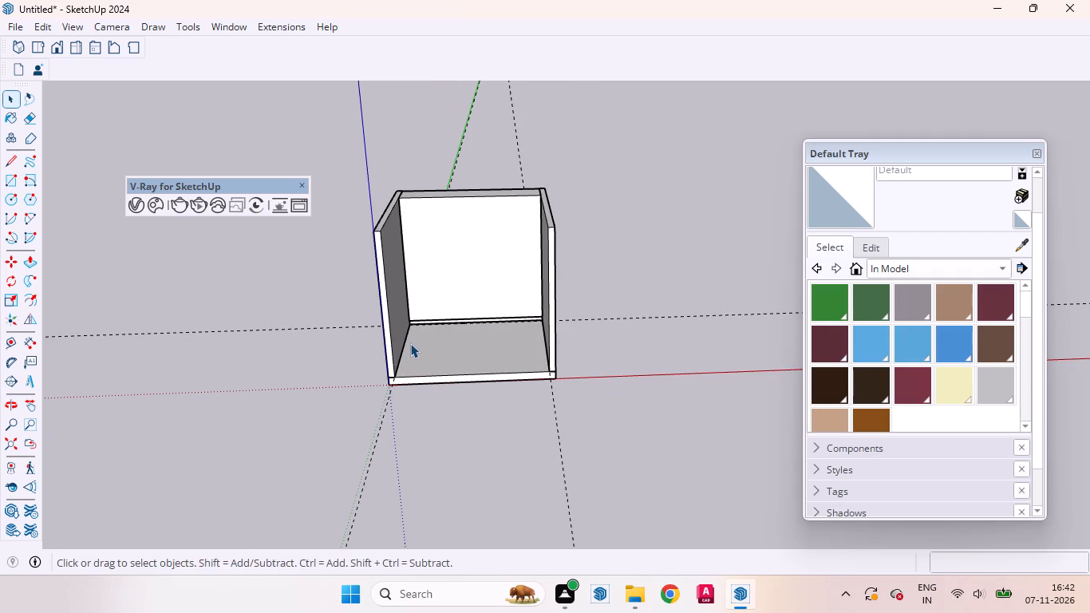
middle_drag(428, 348, 422, 316)
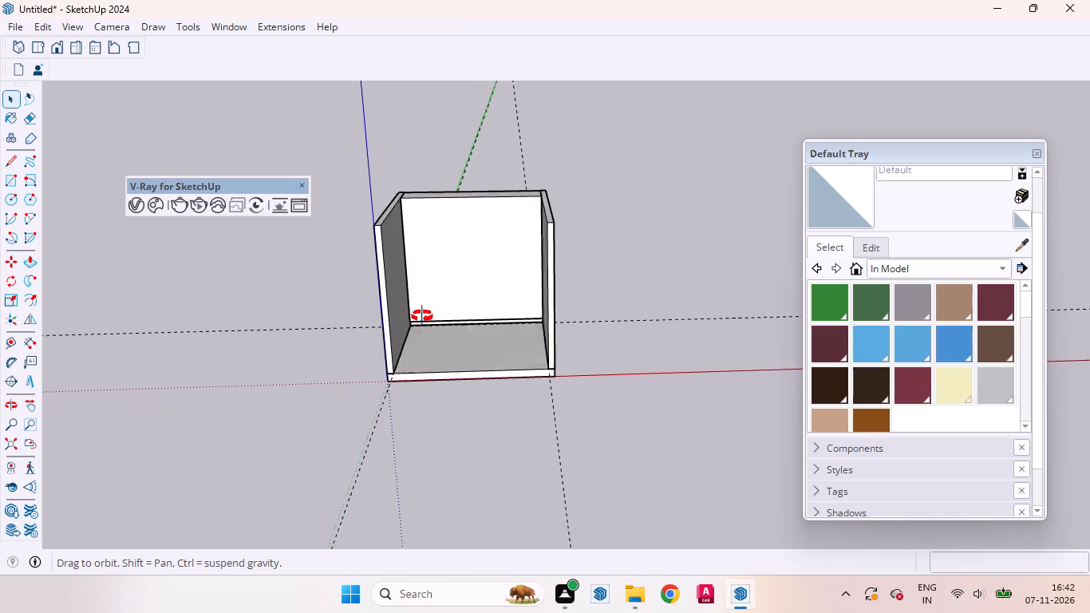
middle_drag(422, 316, 429, 269)
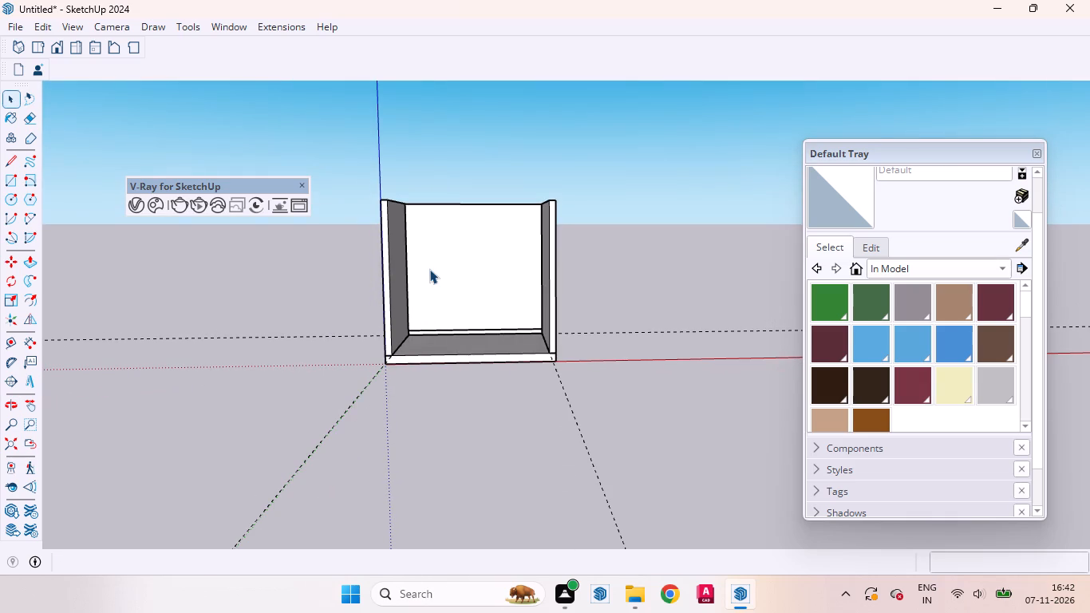
click(429, 269)
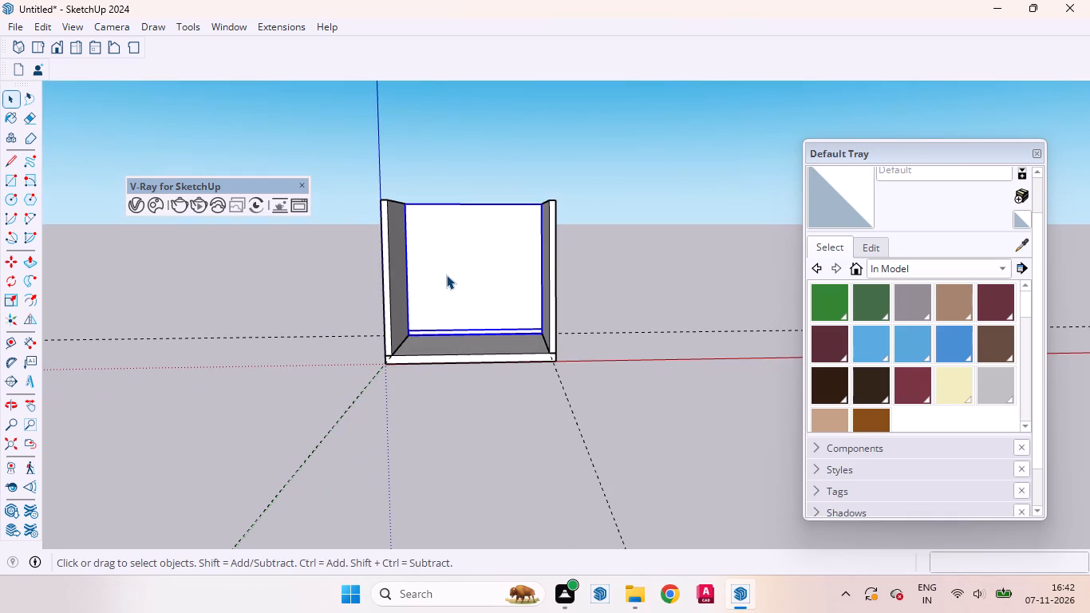
double_click(446, 275)
click(407, 253)
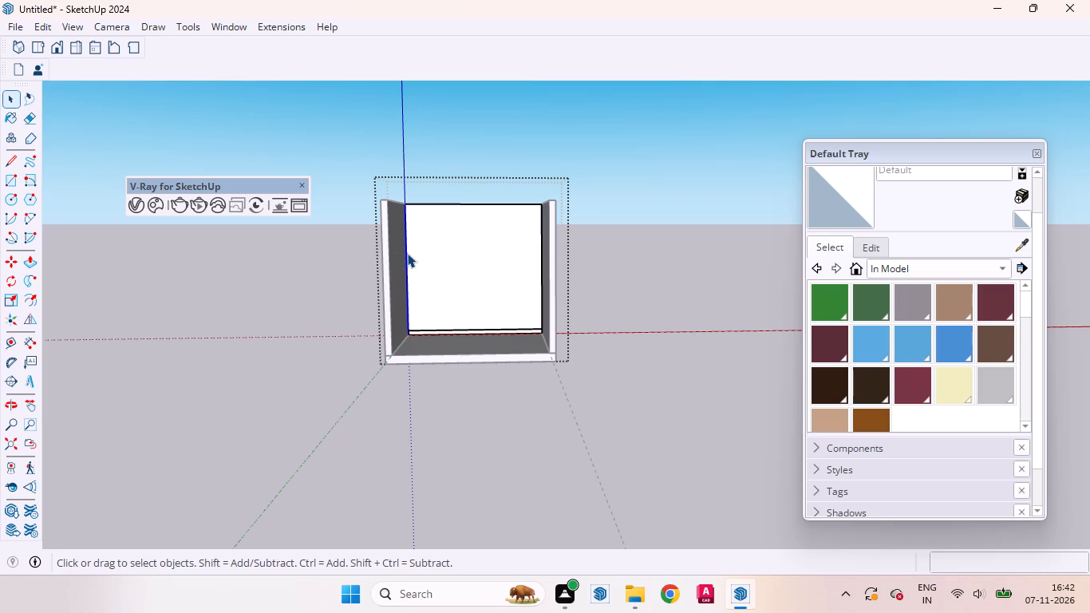
key(m)
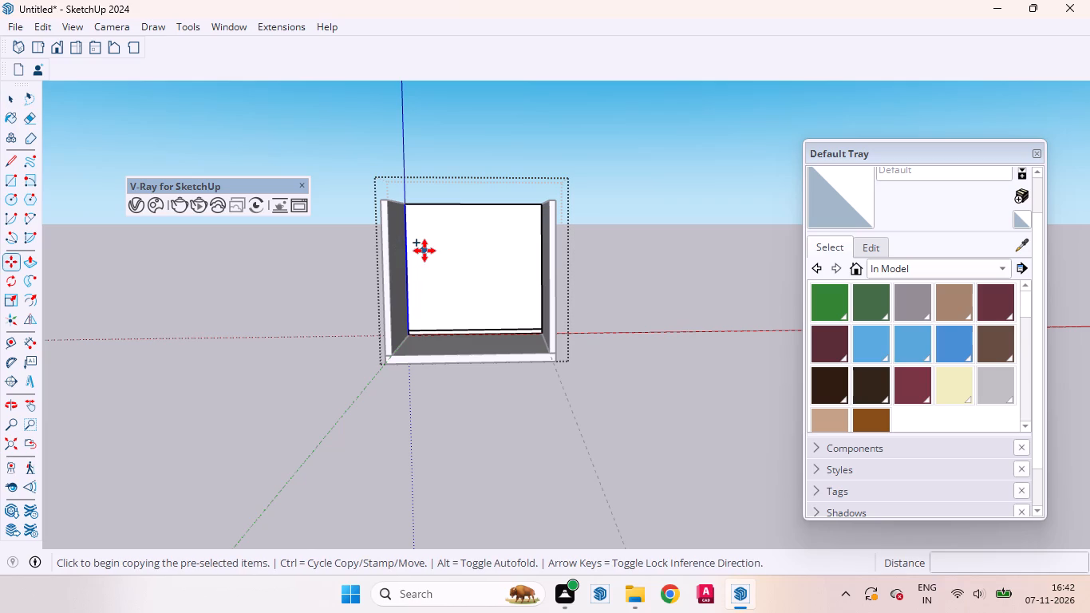
click(421, 248)
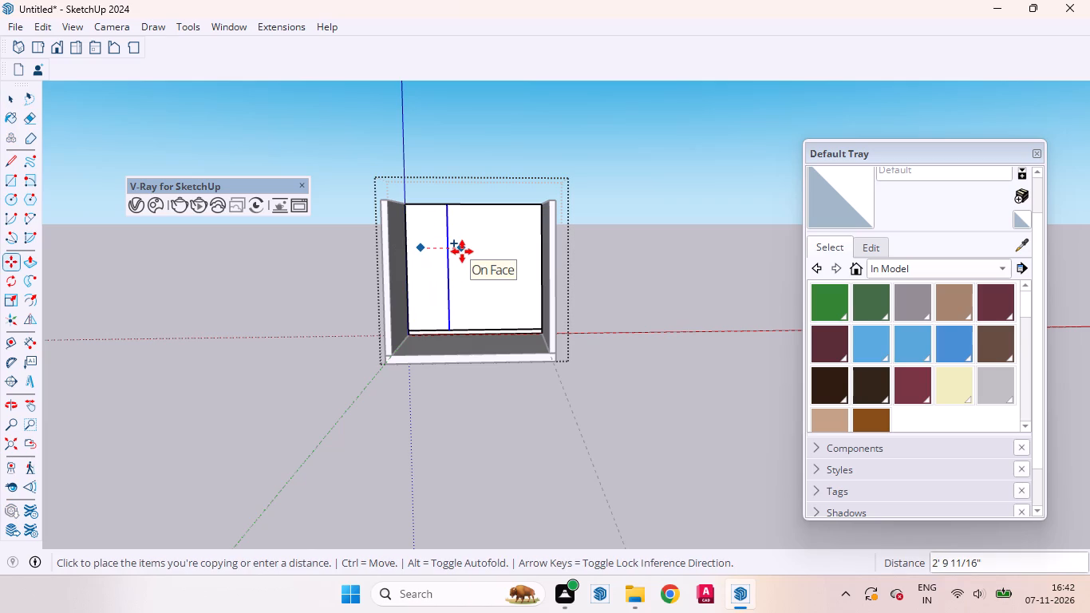
key(2)
key(Return)
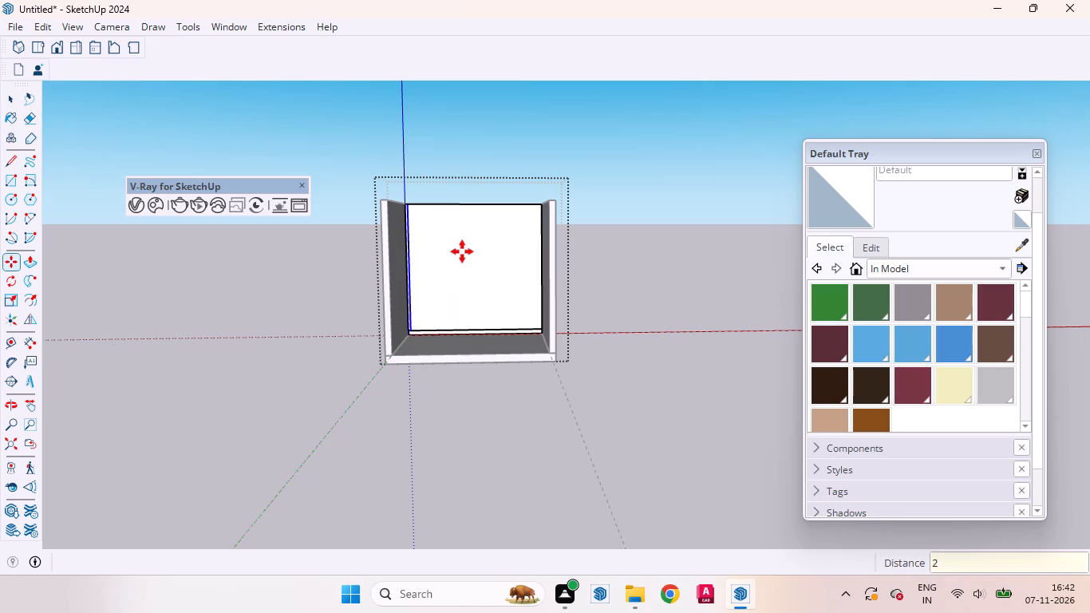
key(space)
Copy the front face's vertical edge beside the wall farthest from the blue axis 2" inward.
click(437, 237)
middle_drag(438, 236, 446, 245)
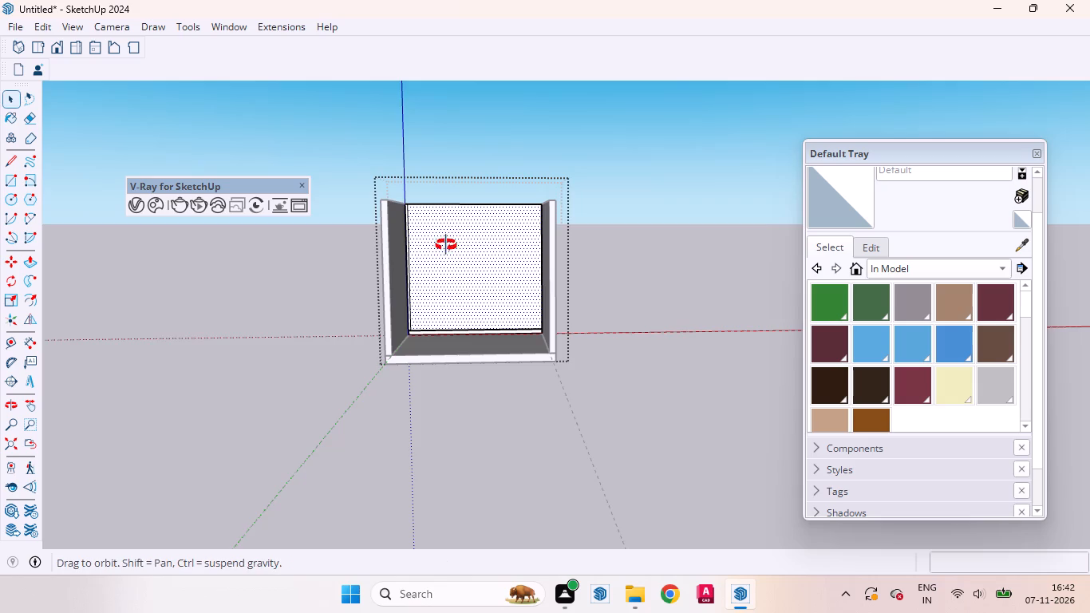
middle_drag(446, 245, 523, 330)
scroll(521, 252, down, 2)
scroll(521, 247, up, 11)
scroll(272, 333, down, 3)
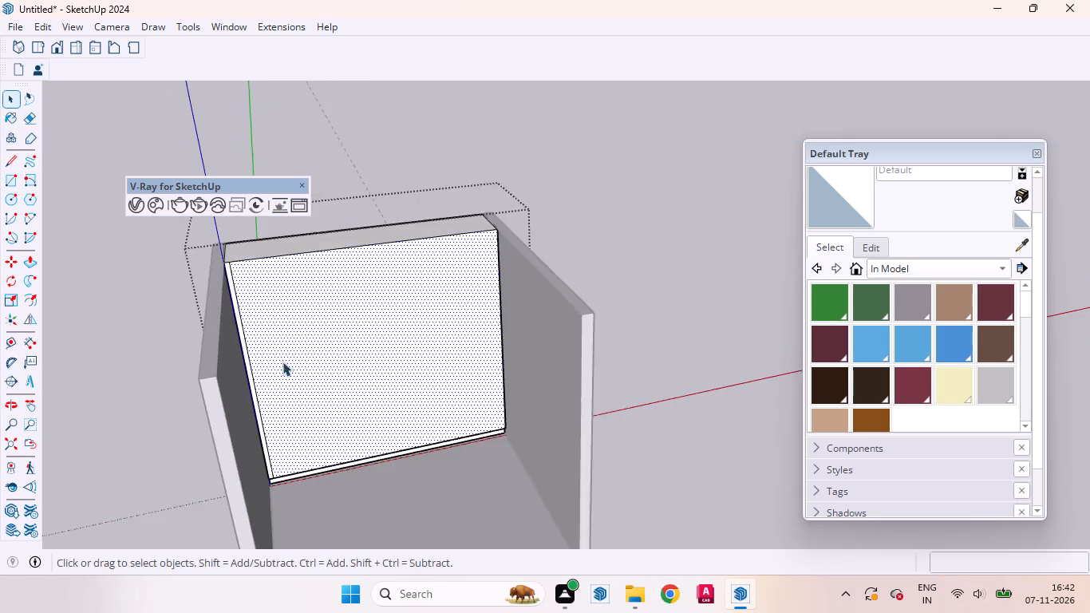
scroll(282, 362, down, 2)
scroll(204, 283, up, 20)
scroll(266, 275, down, 1)
scroll(266, 275, up, 1)
scroll(266, 275, down, 1)
middle_drag(263, 284, 178, 267)
scroll(187, 267, up, 1)
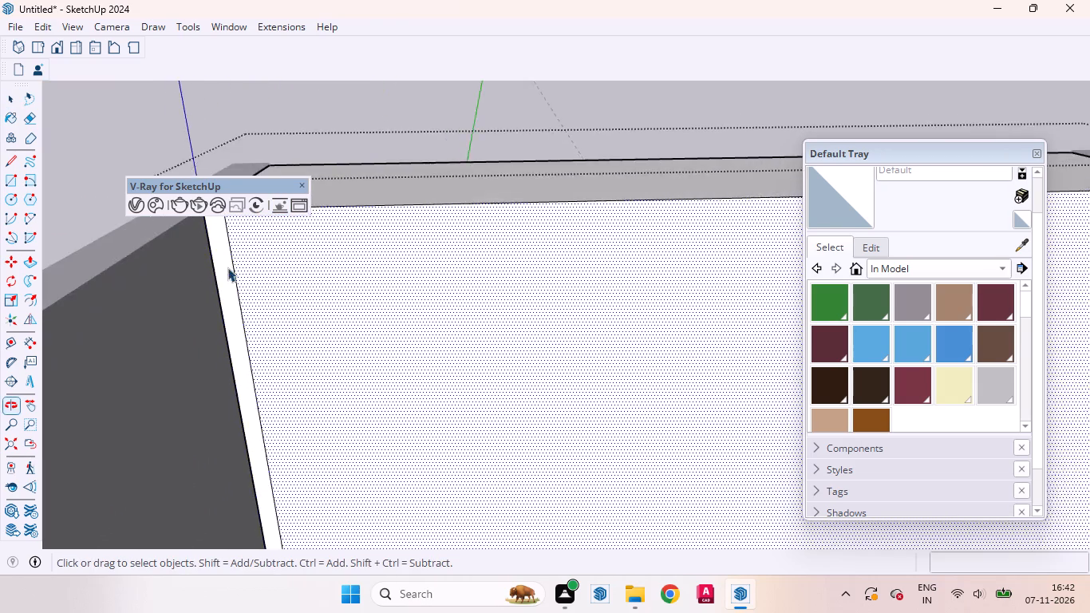
scroll(253, 267, down, 14)
scroll(263, 272, up, 1)
scroll(263, 272, down, 10)
scroll(401, 285, up, 3)
middle_drag(414, 303, 595, 306)
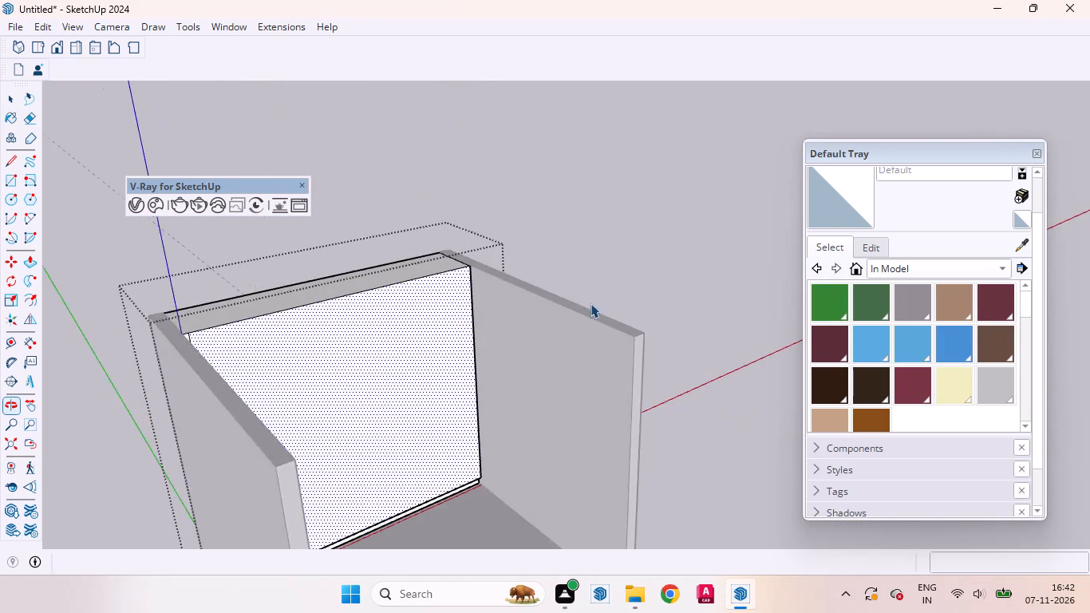
scroll(472, 294, up, 5)
click(471, 284)
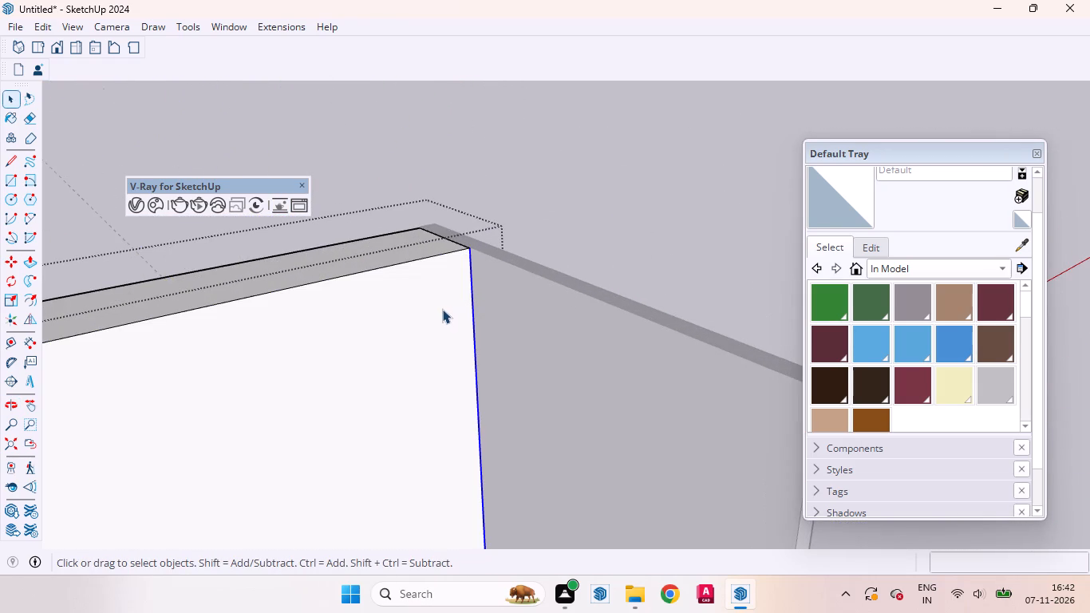
key(m)
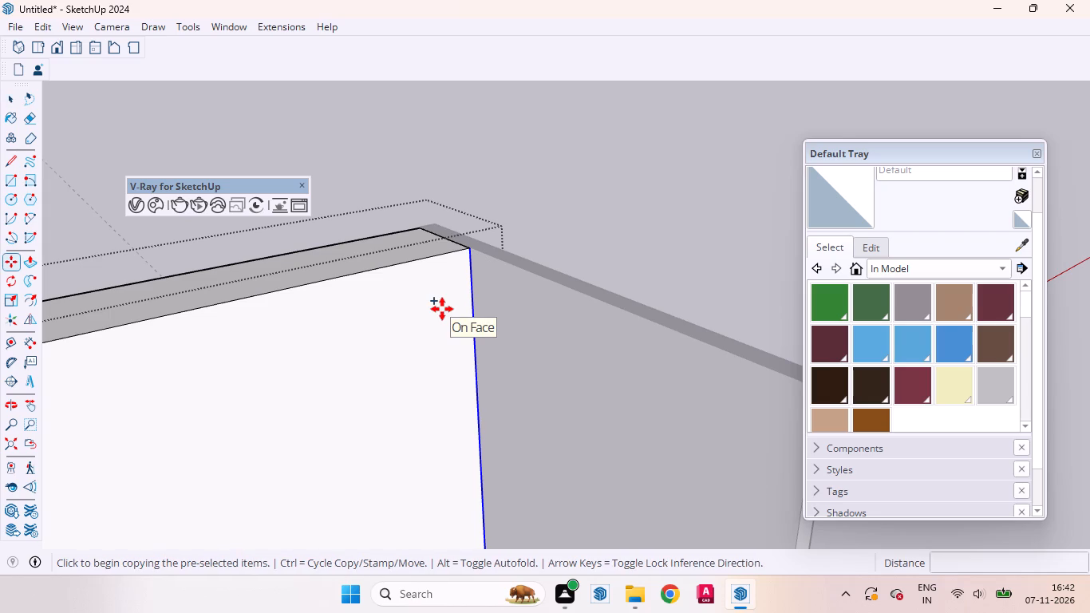
click(442, 309)
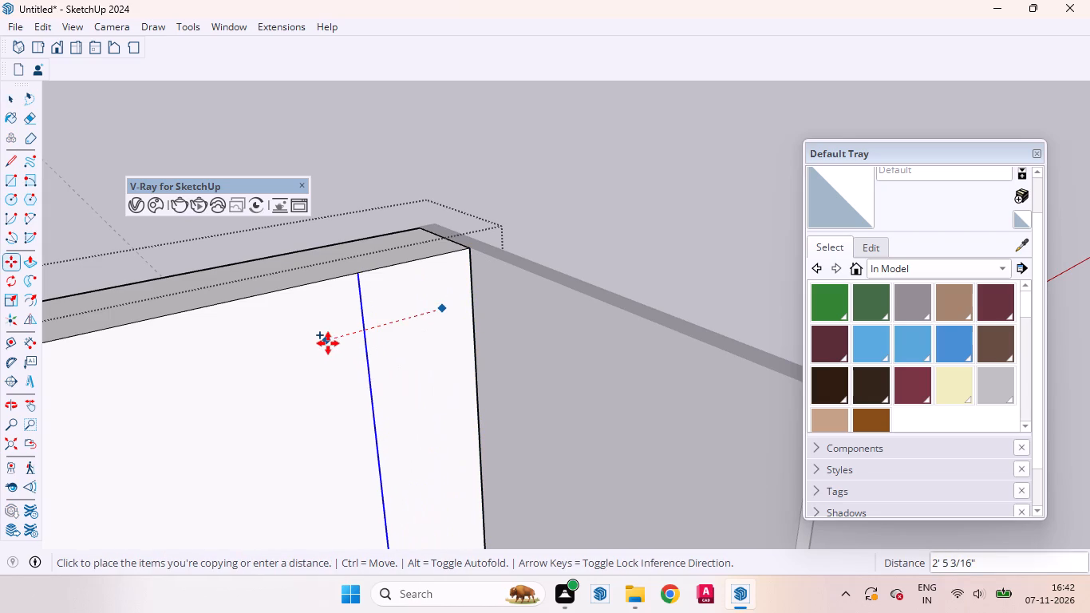
key(2)
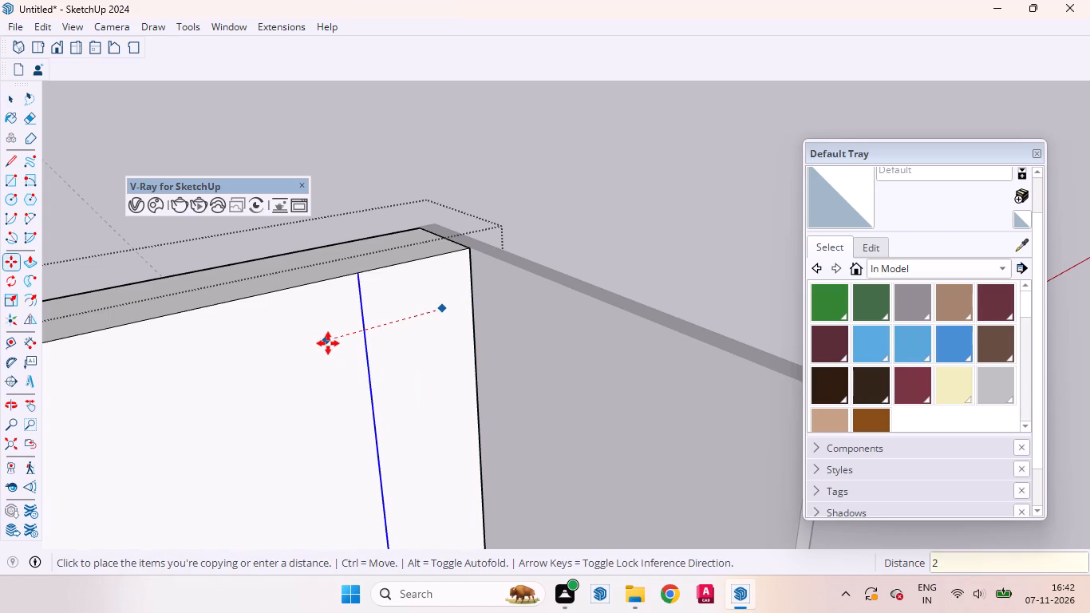
key(Return)
key(space)
click(328, 343)
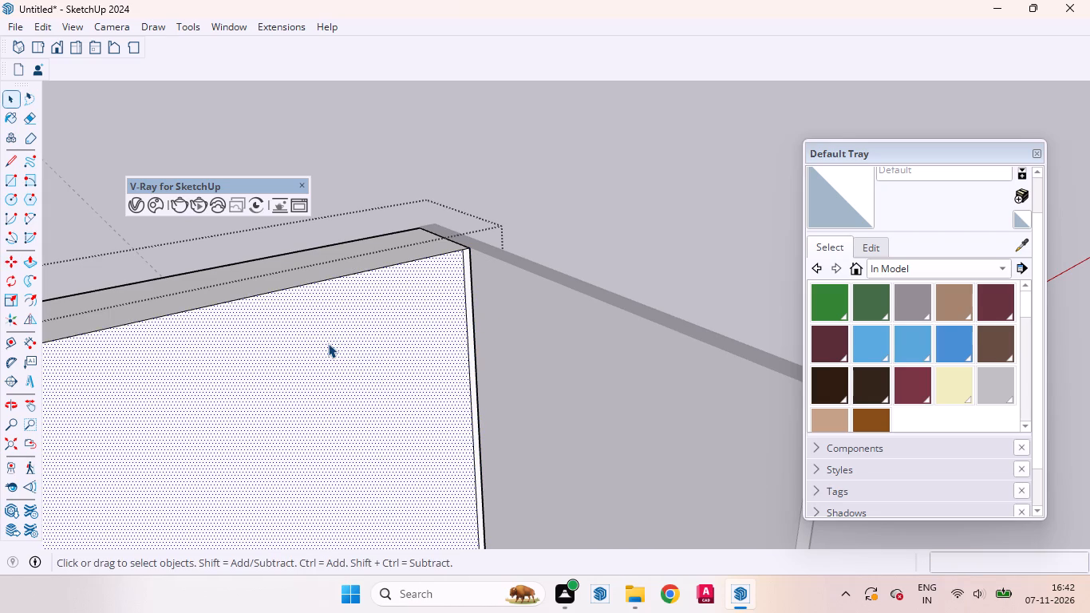
Divide the front face's top edge between the two 2" side strips into 6 equal segments.
scroll(328, 343, down, 11)
middle_drag(357, 291, 273, 315)
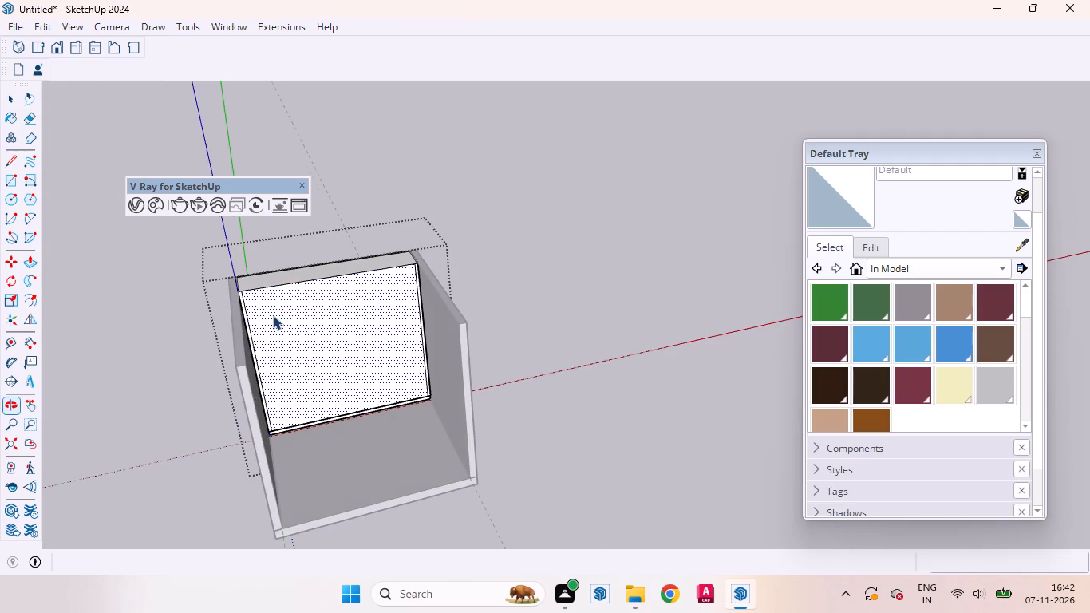
scroll(330, 267, up, 3)
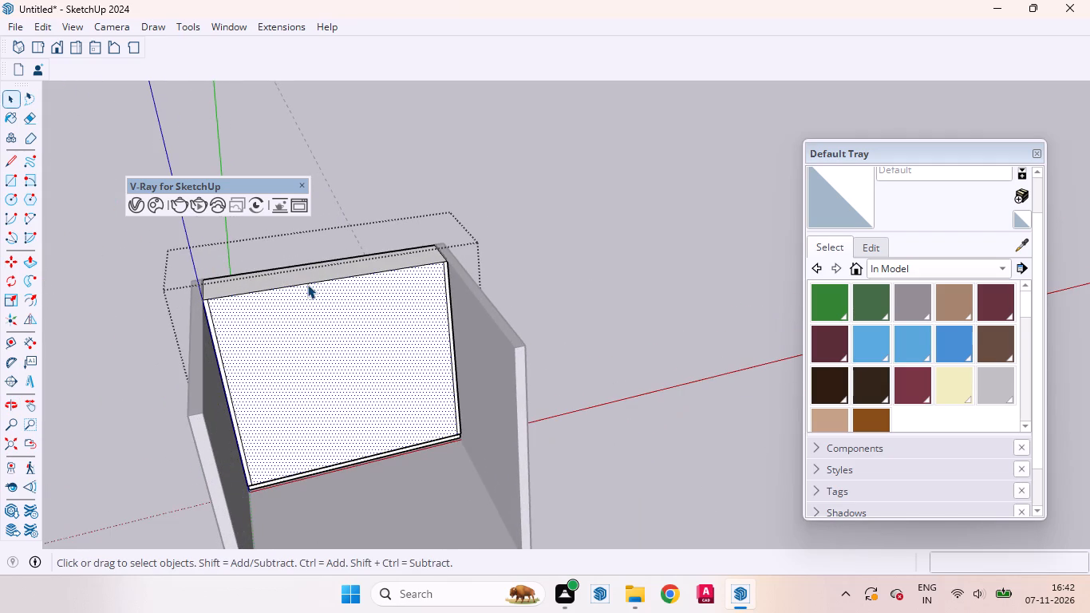
click(307, 284)
right_click(307, 284)
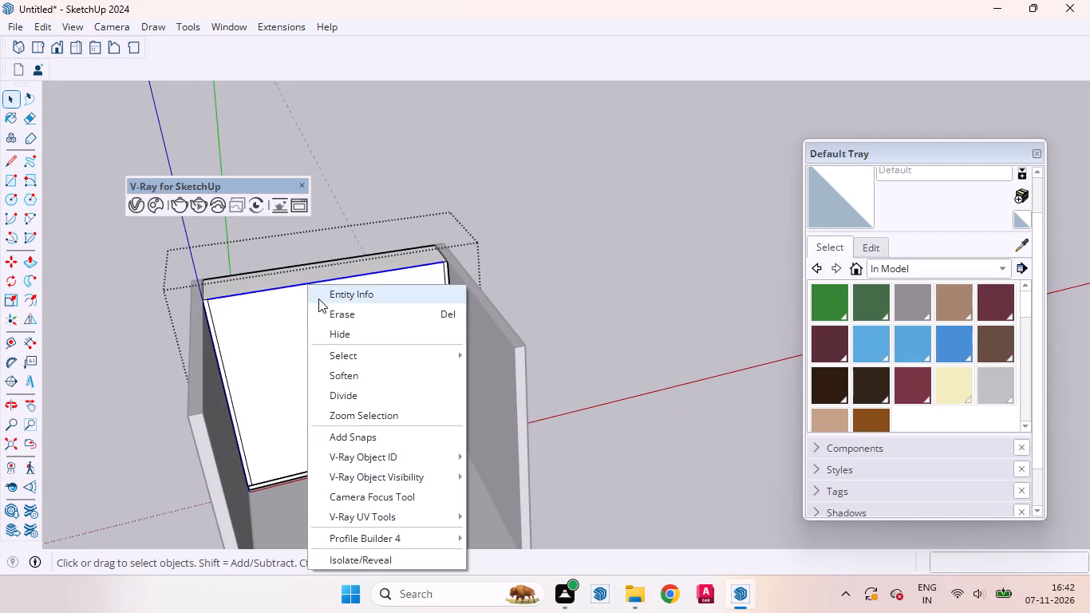
click(357, 396)
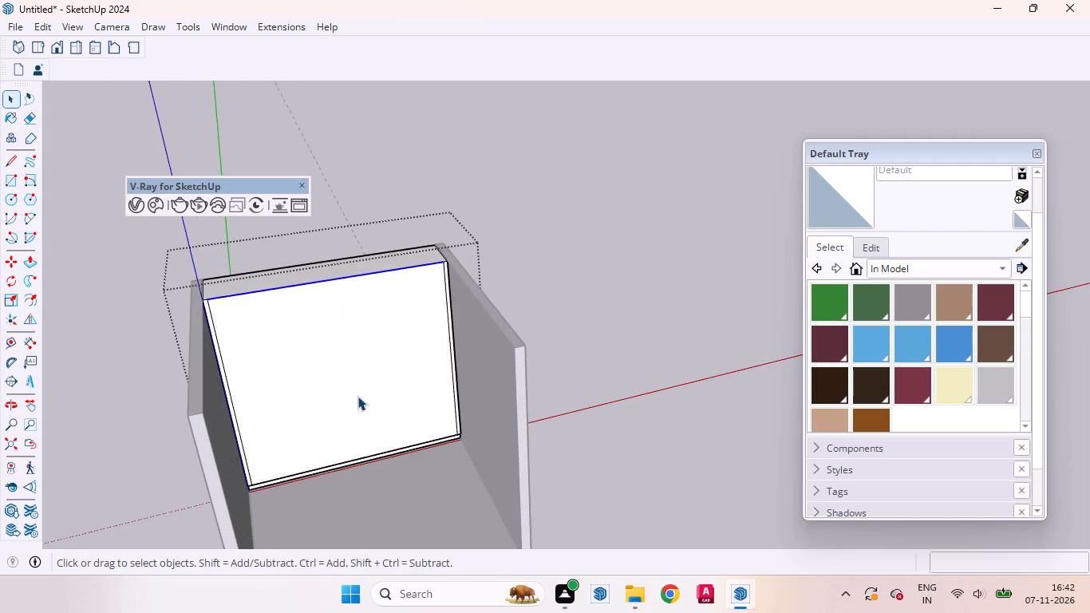
click(251, 303)
Draw two vertical lines about 8' 7 3/4" long from the top edge's one-third and two-thirds division points down to the bottom edge.
key(l)
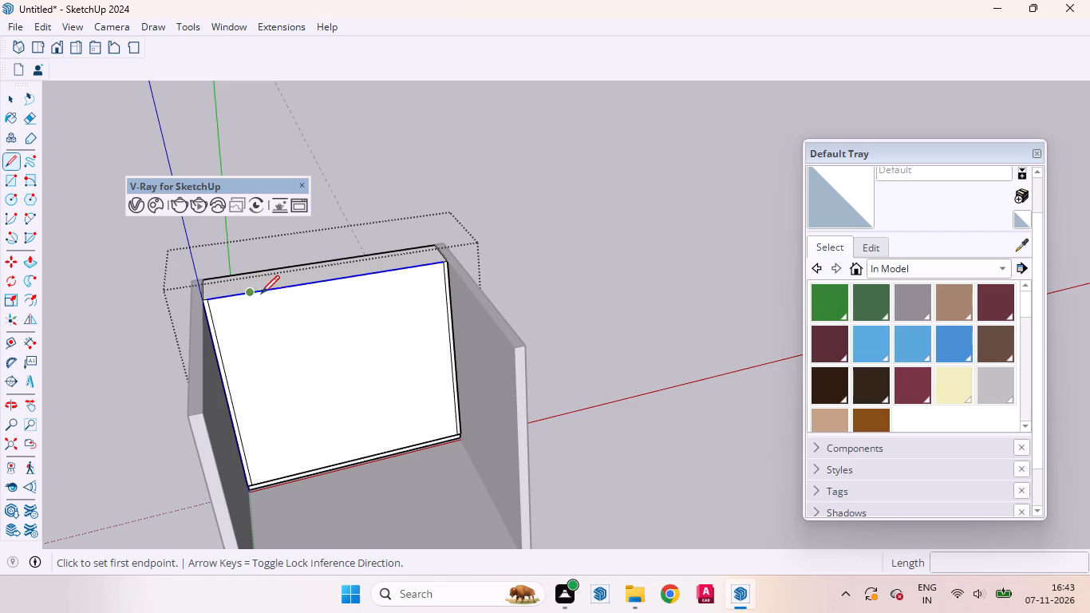
click(294, 284)
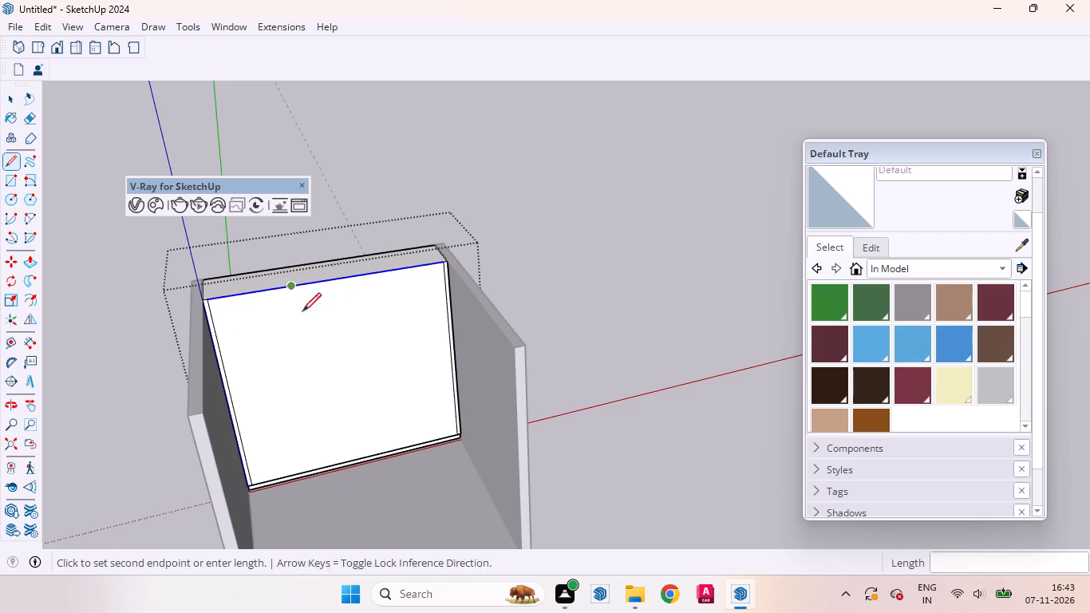
click(326, 461)
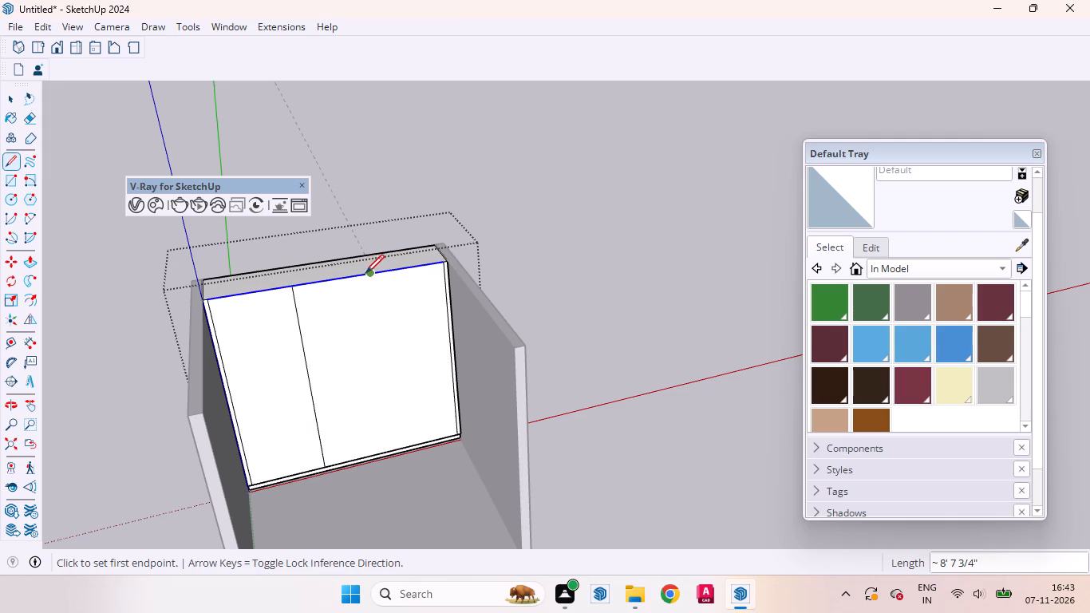
click(366, 273)
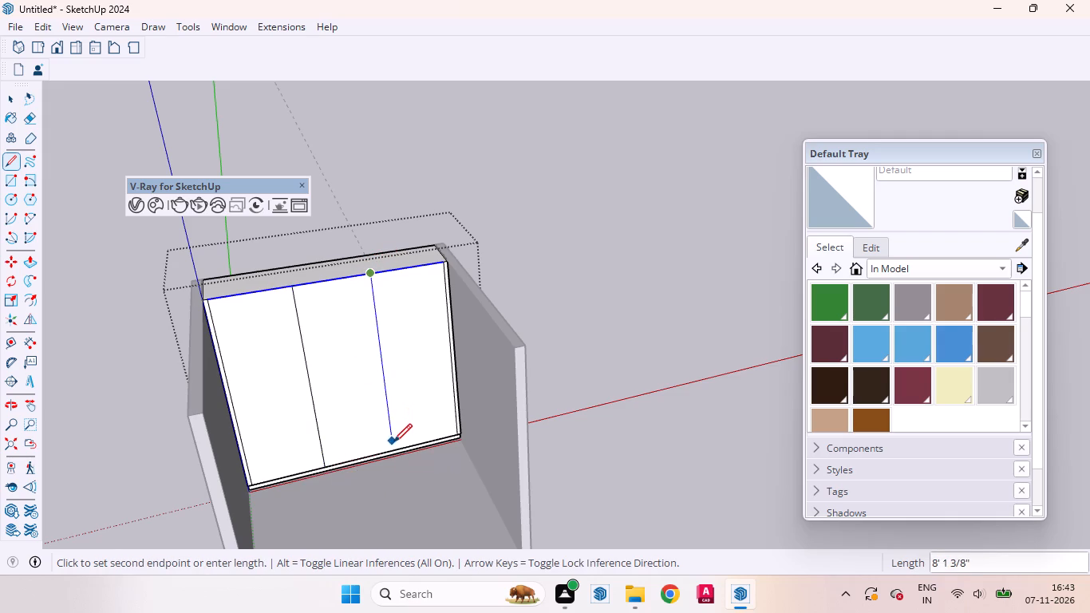
click(394, 445)
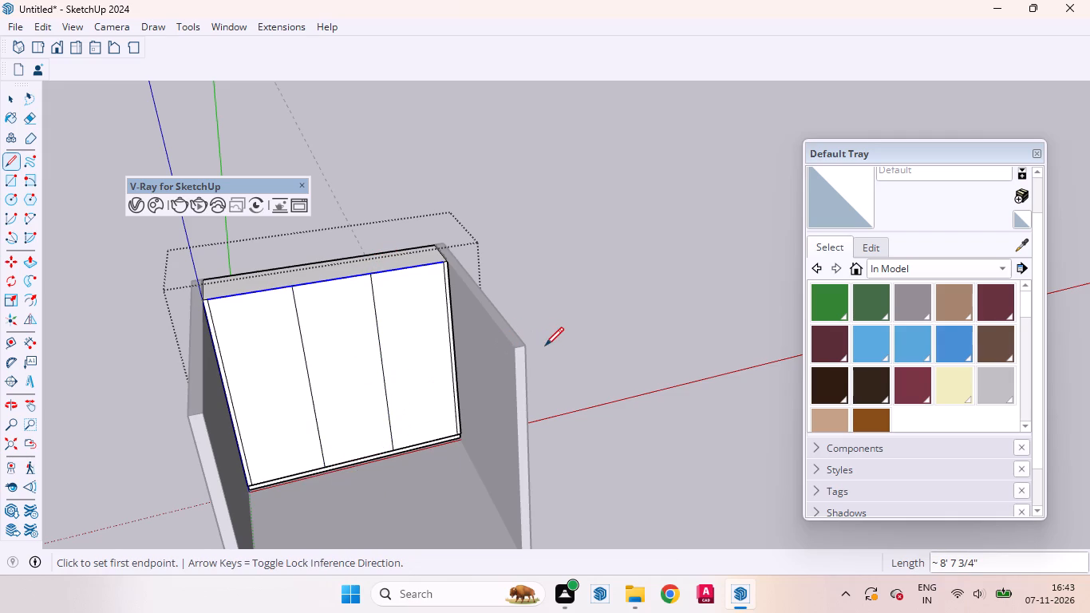
key(space)
Draw vertical lines about 8' 7 3/4" long that halve the middle panel and the panel nearest the blue axis.
middle_drag(495, 398, 423, 371)
scroll(423, 371, up, 1)
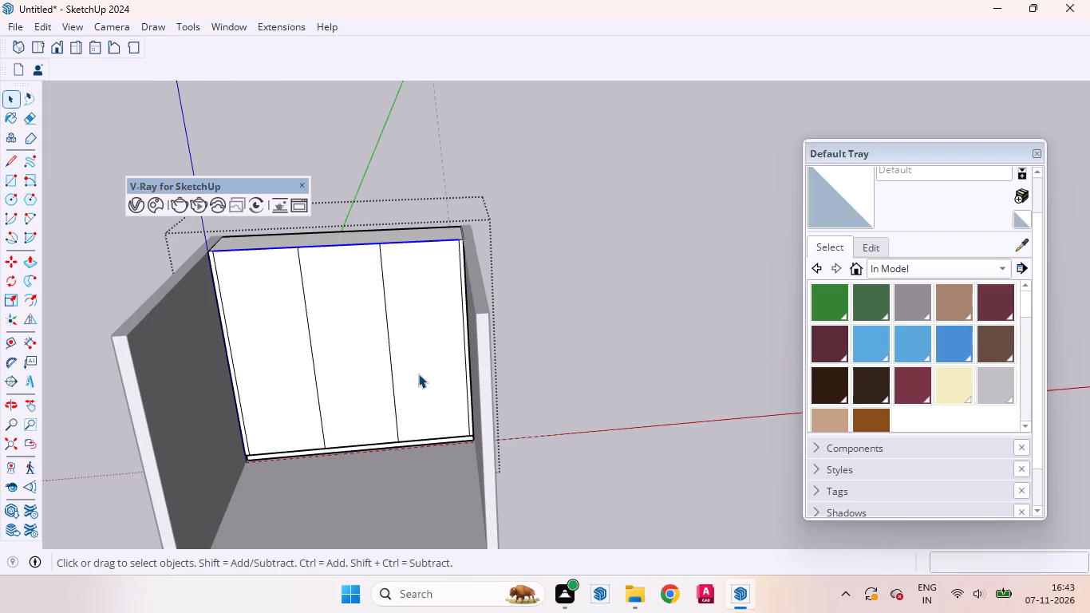
middle_drag(421, 371, 444, 301)
scroll(444, 301, up, 1)
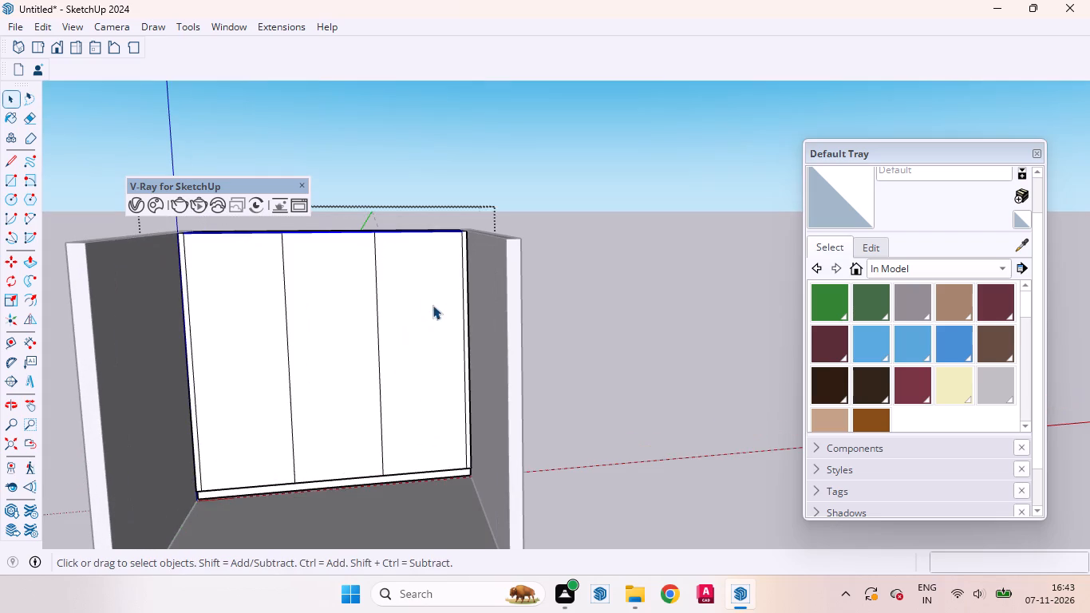
click(432, 305)
click(341, 331)
scroll(369, 343, down, 4)
middle_drag(354, 339, 361, 408)
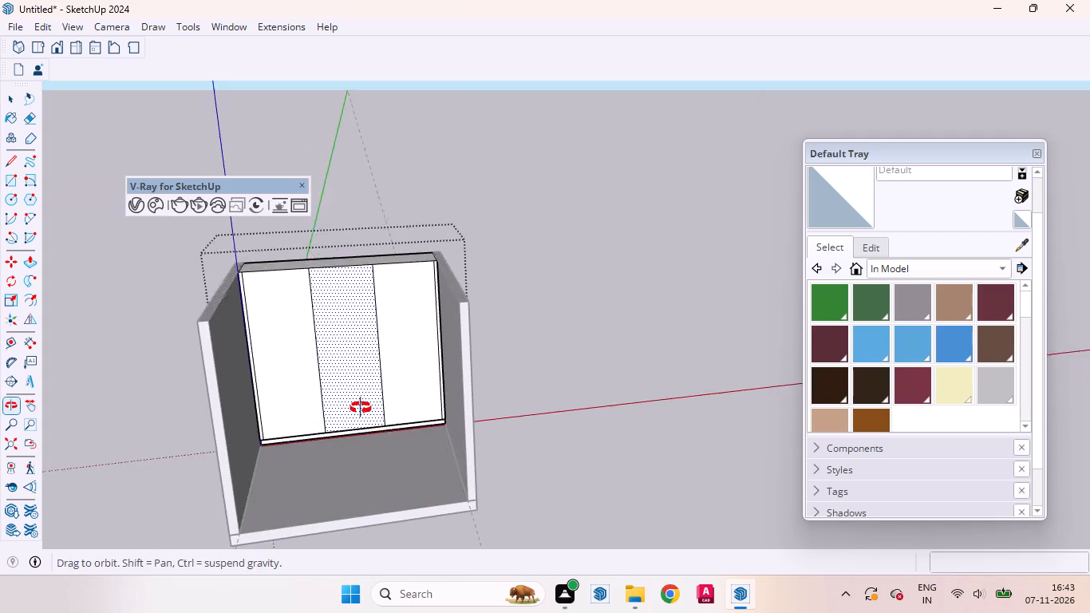
middle_drag(361, 408, 361, 411)
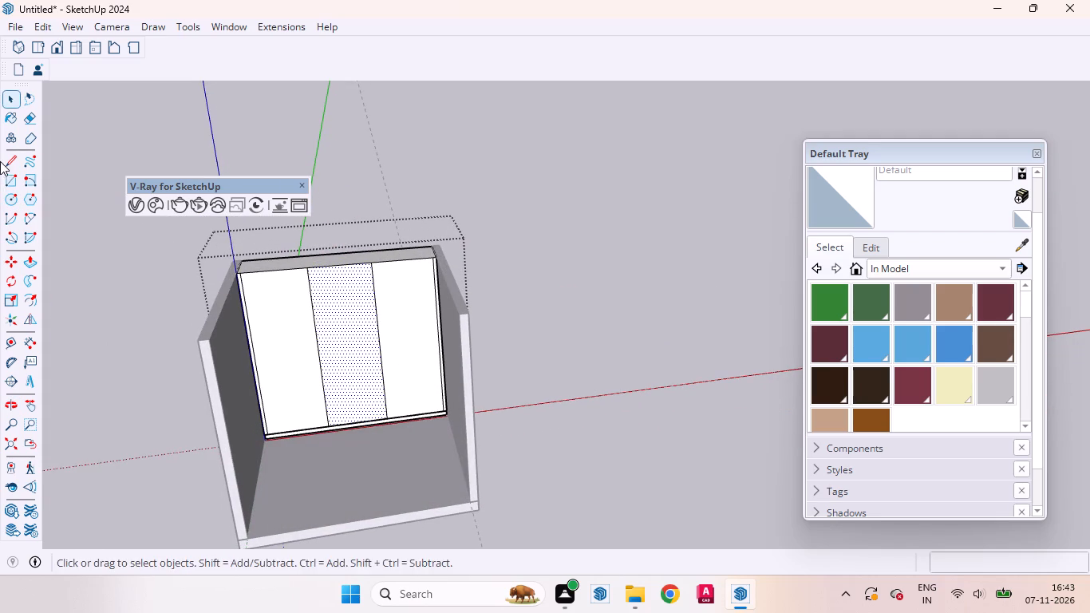
click(5, 156)
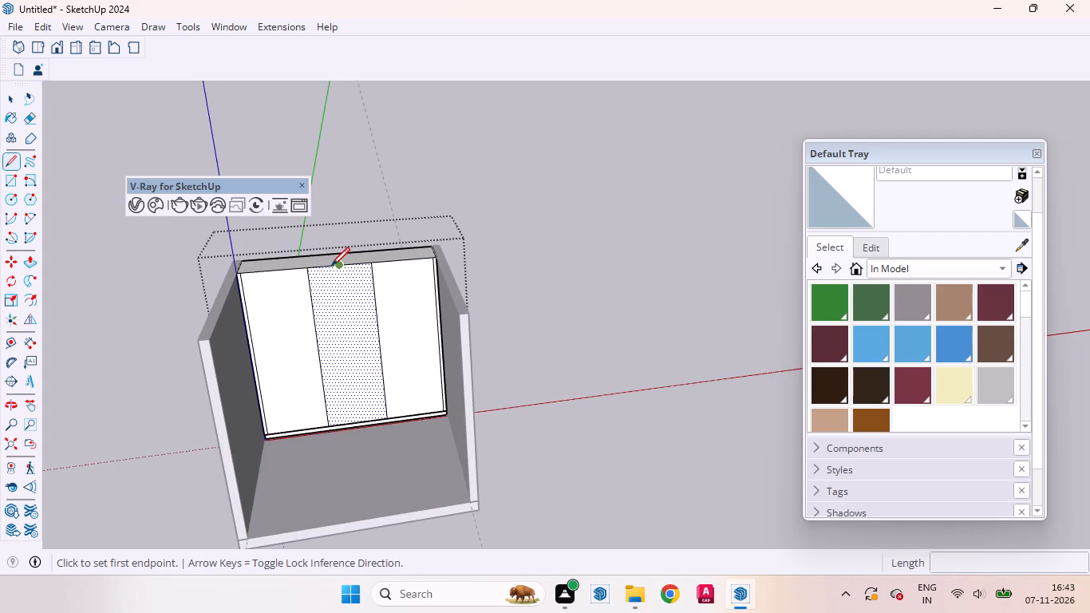
click(333, 266)
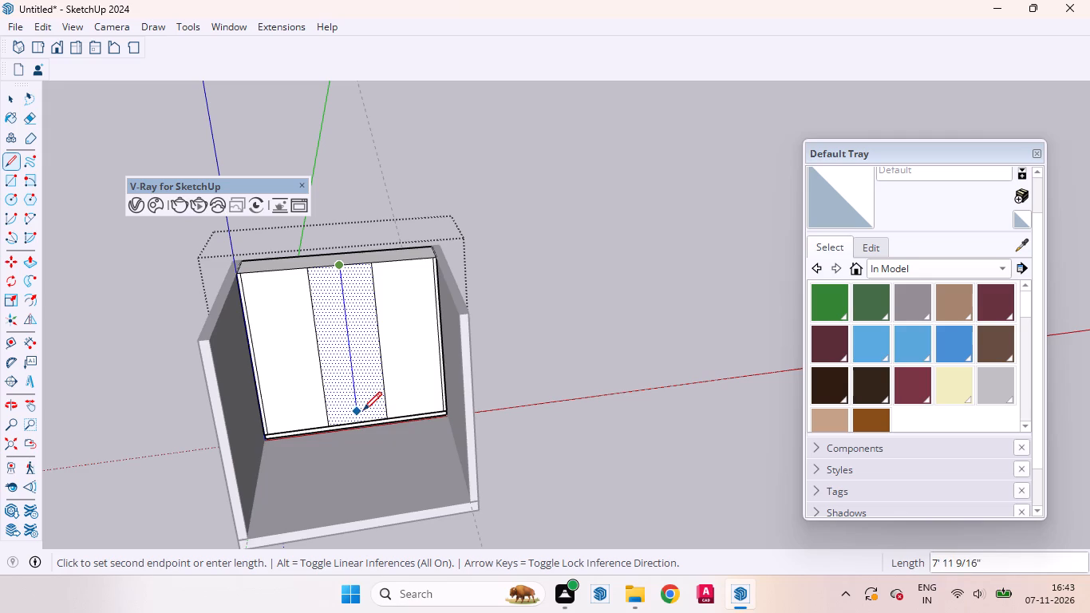
click(363, 416)
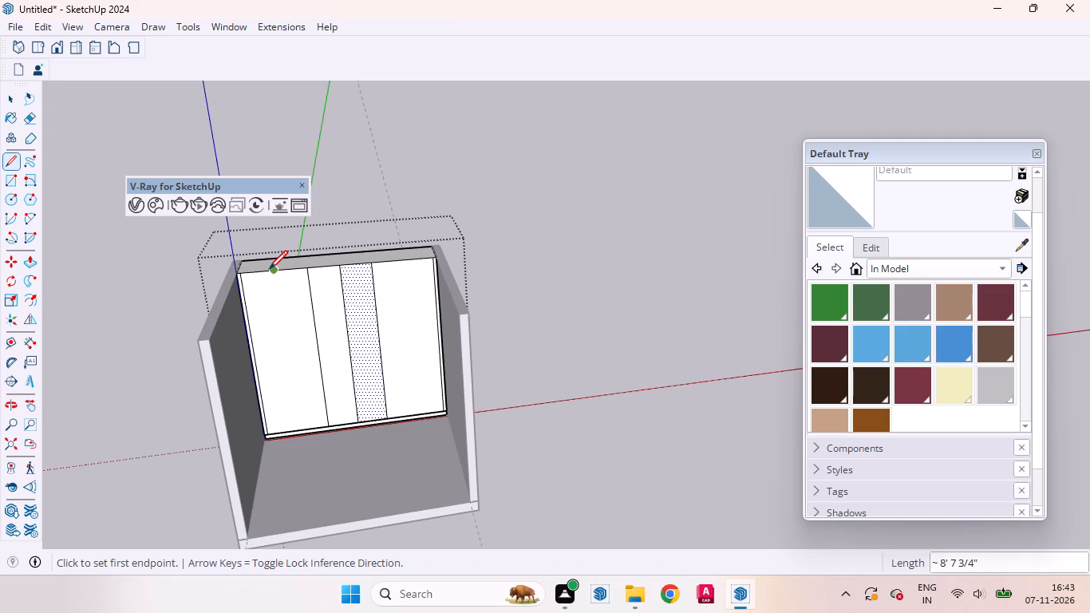
click(269, 269)
click(295, 425)
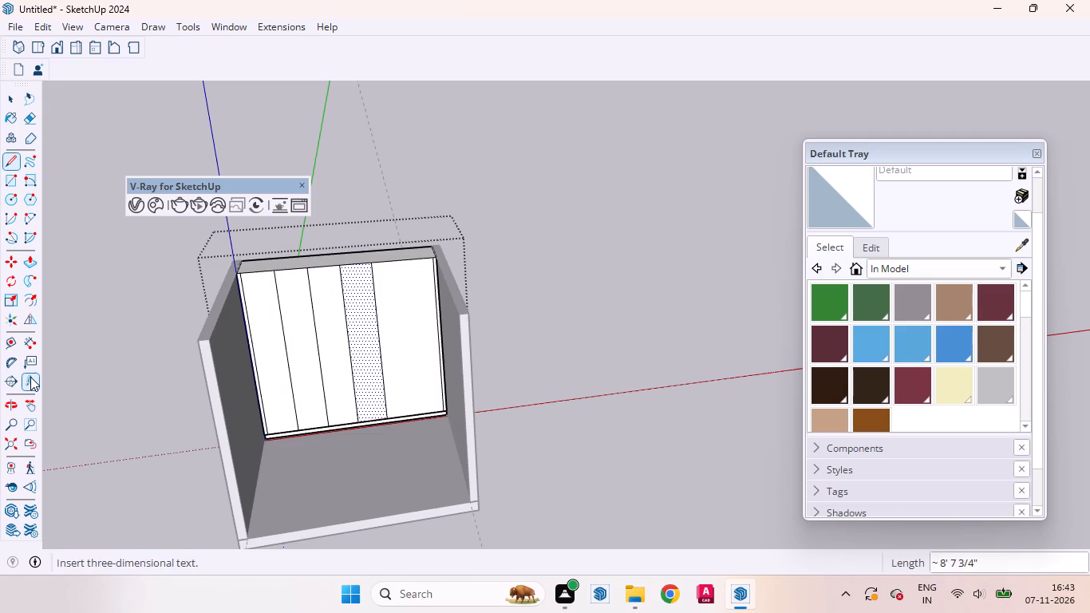
Measure the top width of the divided panel nearest the blue axis with the Dimension tool, without placing a dimension.
key(d)
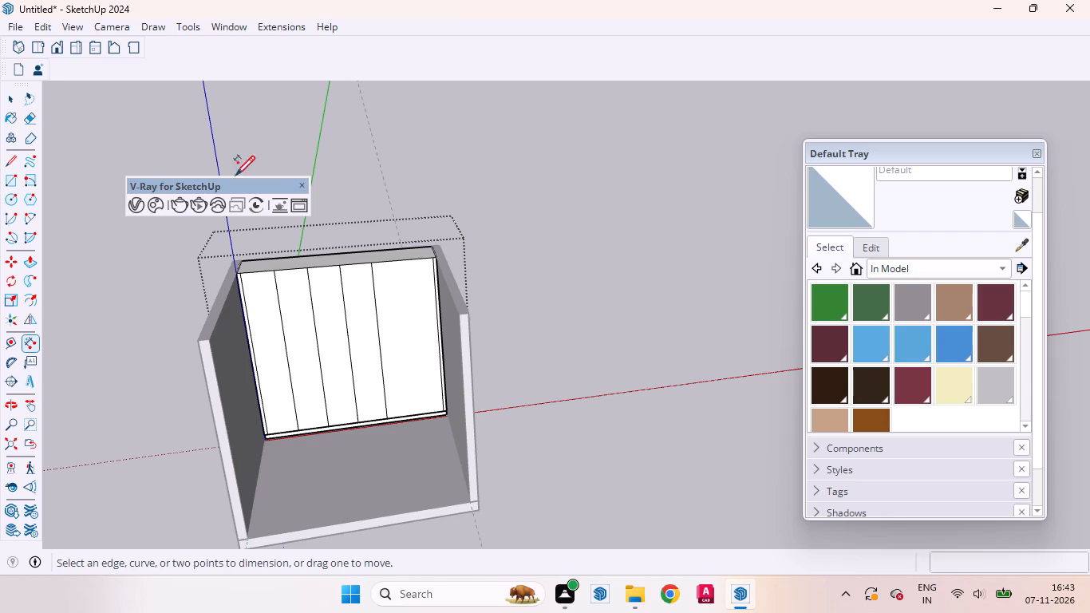
scroll(224, 336, up, 10)
scroll(420, 456, down, 6)
scroll(326, 296, up, 5)
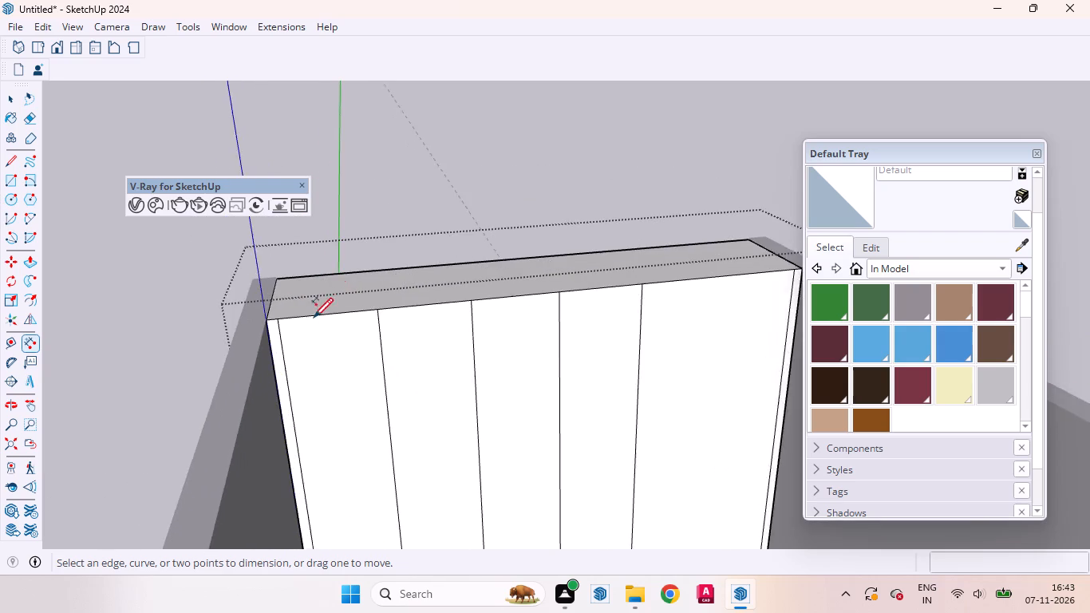
scroll(314, 316, up, 3)
scroll(309, 322, down, 1)
scroll(309, 322, up, 8)
scroll(274, 301, down, 1)
scroll(274, 301, up, 1)
click(262, 324)
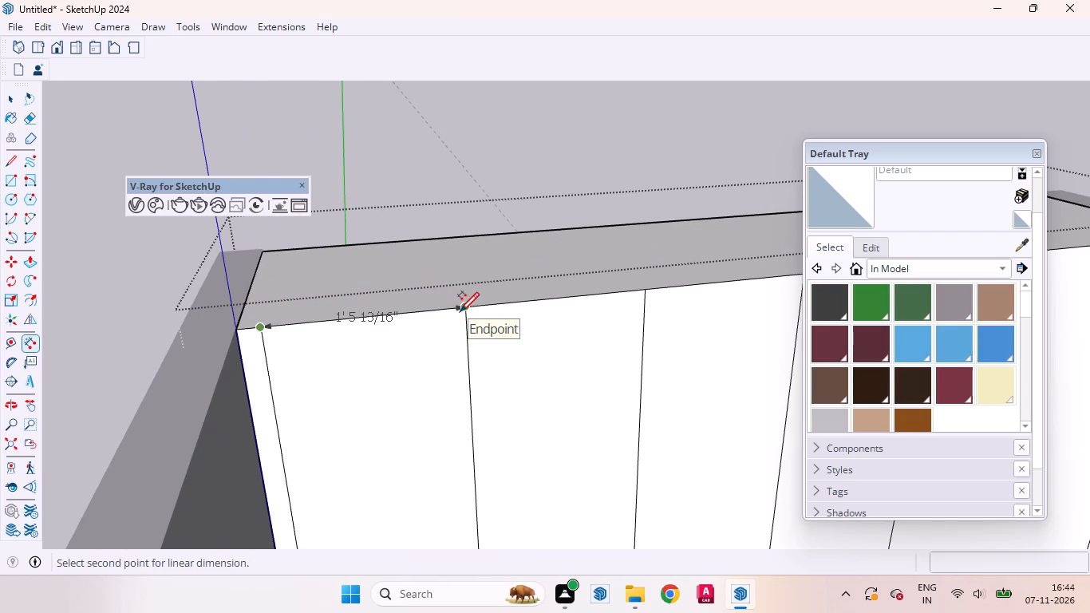
key(space)
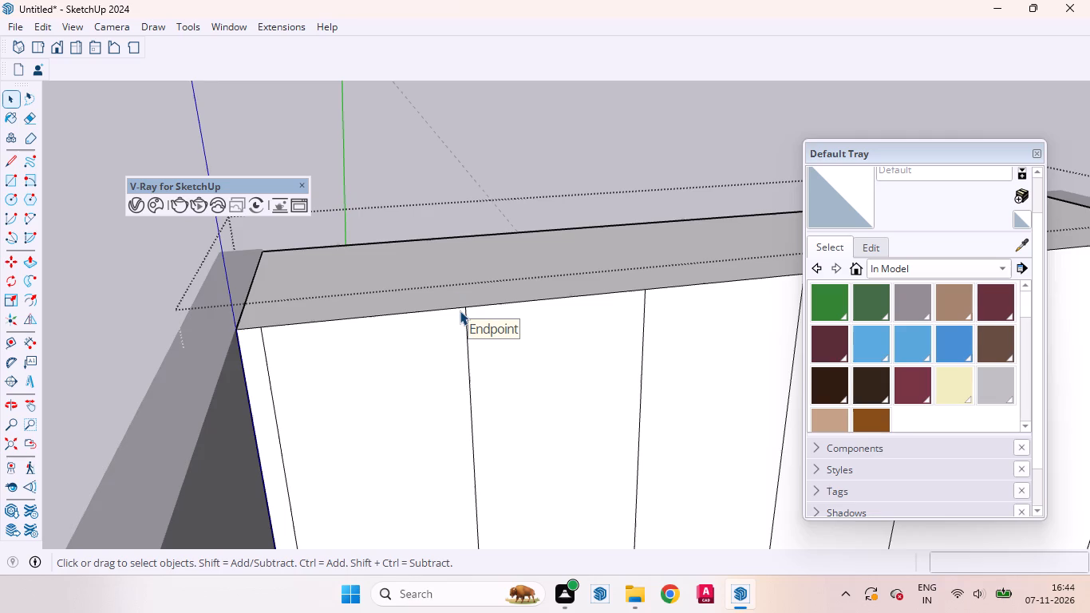
Examine the vertical panels on the block's front face and how they sit between the two walls.
scroll(456, 316, down, 18)
middle_drag(496, 339, 470, 322)
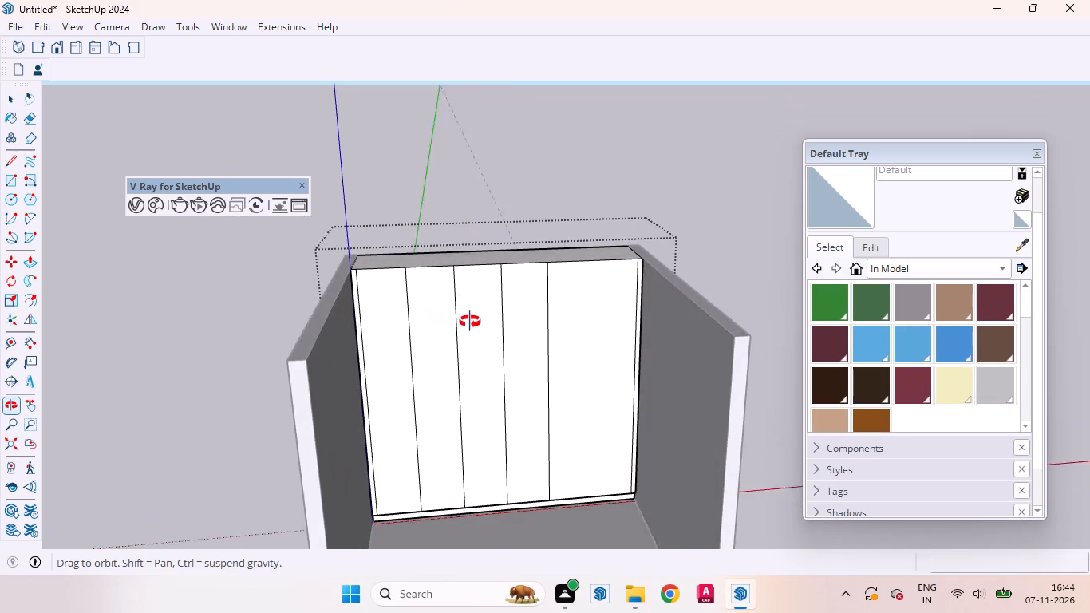
middle_drag(470, 322, 473, 325)
scroll(600, 316, up, 3)
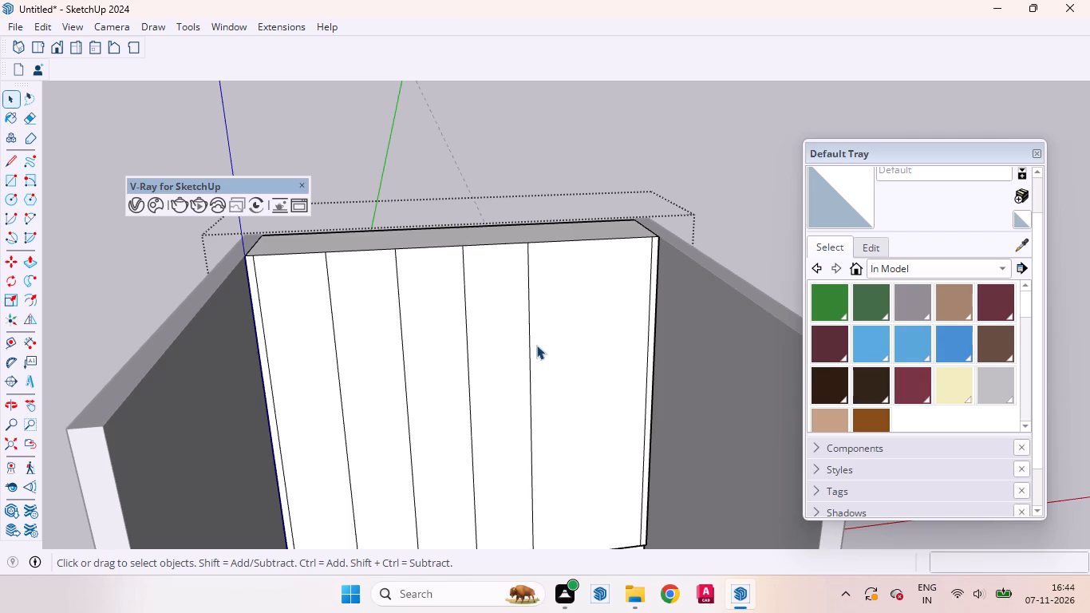
scroll(523, 303, down, 2)
middle_drag(530, 297, 519, 271)
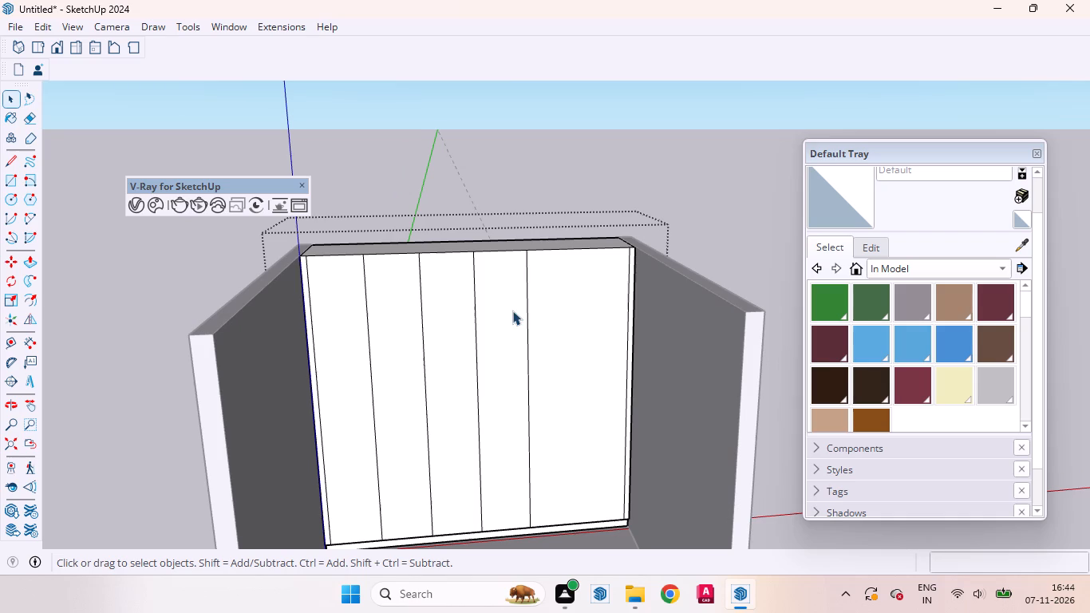
scroll(523, 312, down, 3)
click(394, 358)
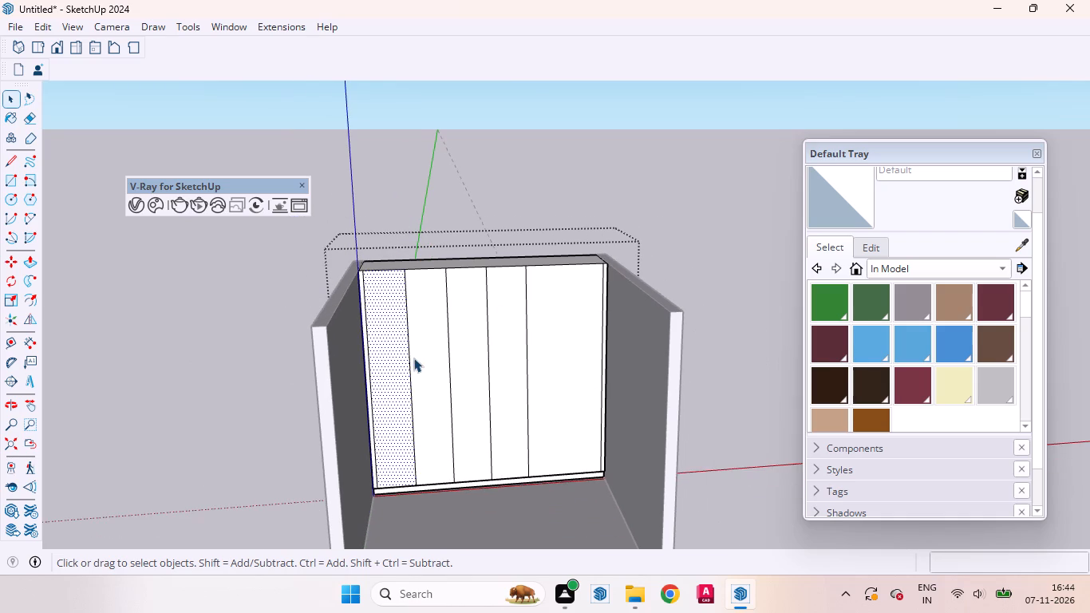
click(419, 358)
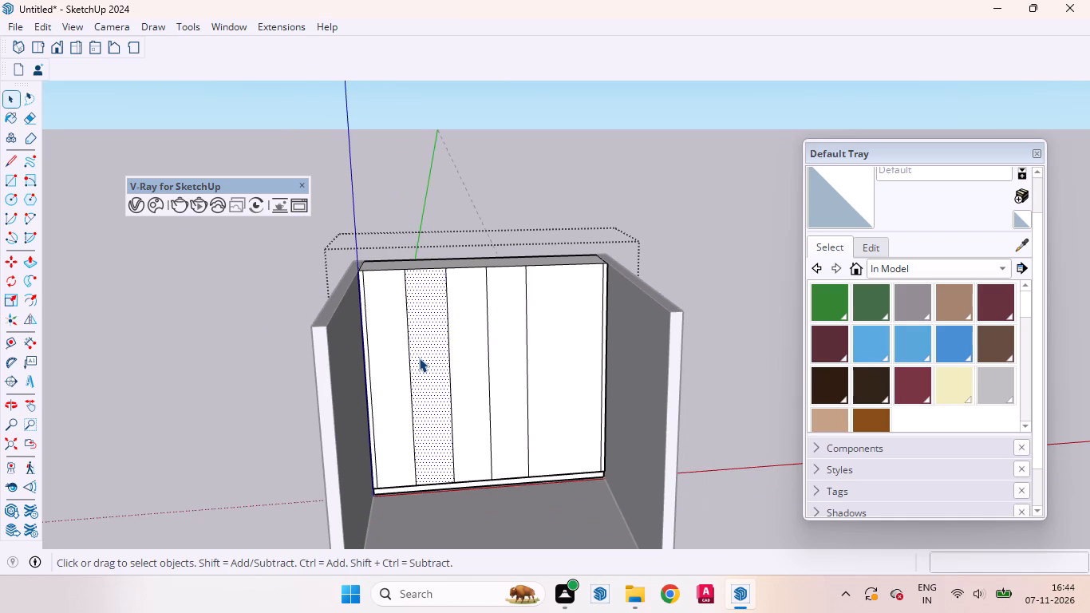
scroll(419, 358, down, 2)
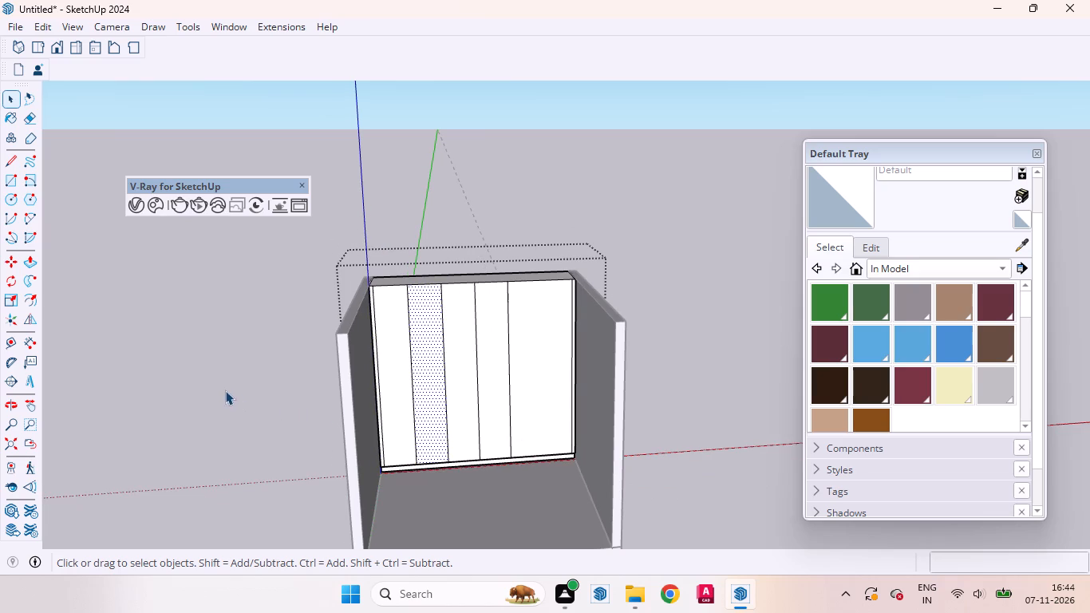
click(225, 390)
click(601, 397)
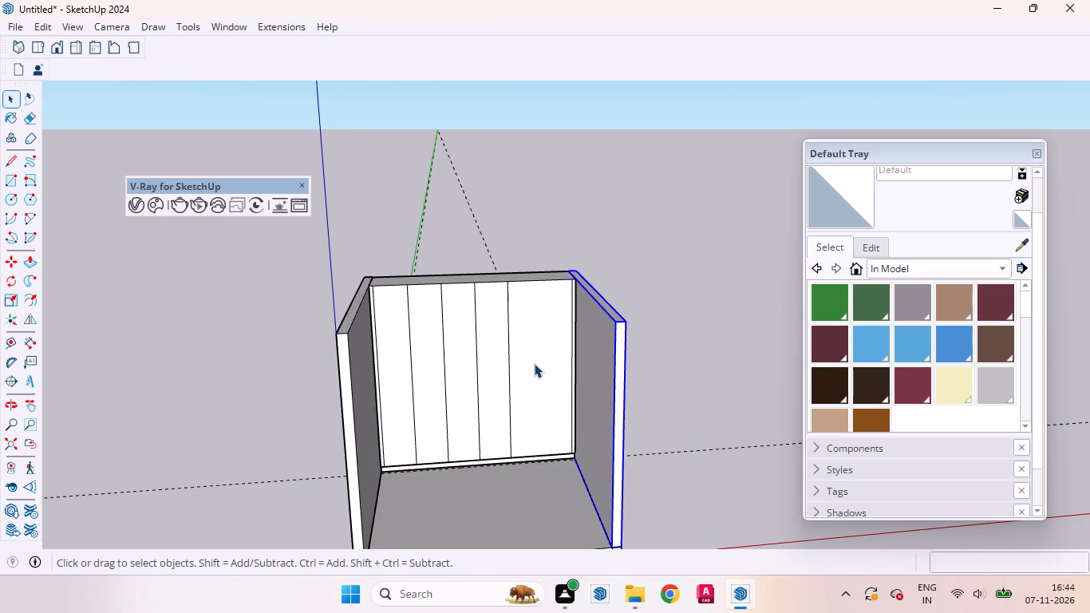
click(534, 363)
double_click(534, 363)
click(533, 362)
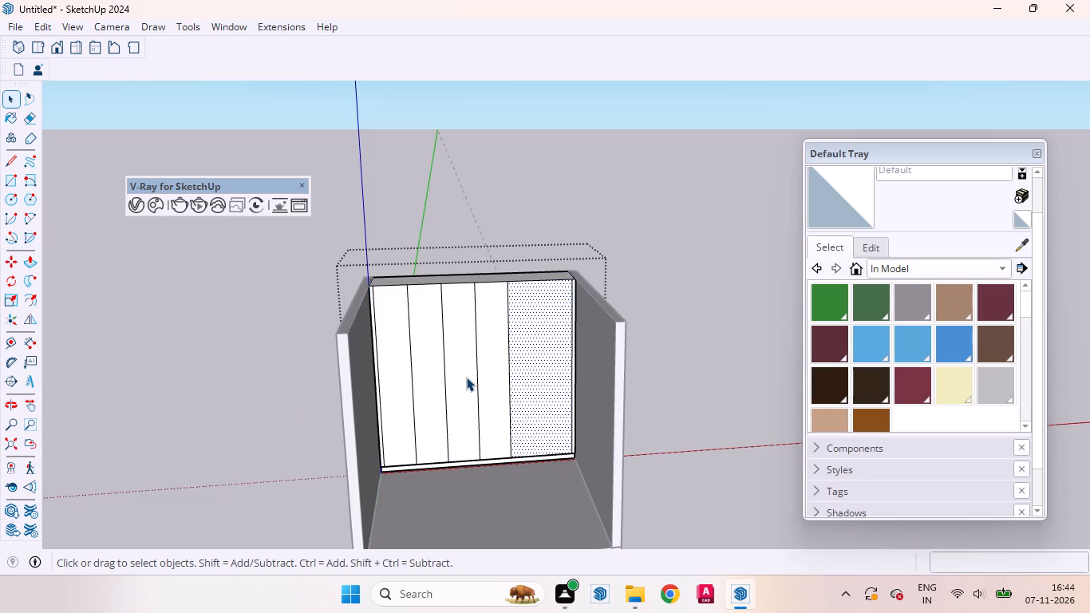
scroll(464, 362, down, 2)
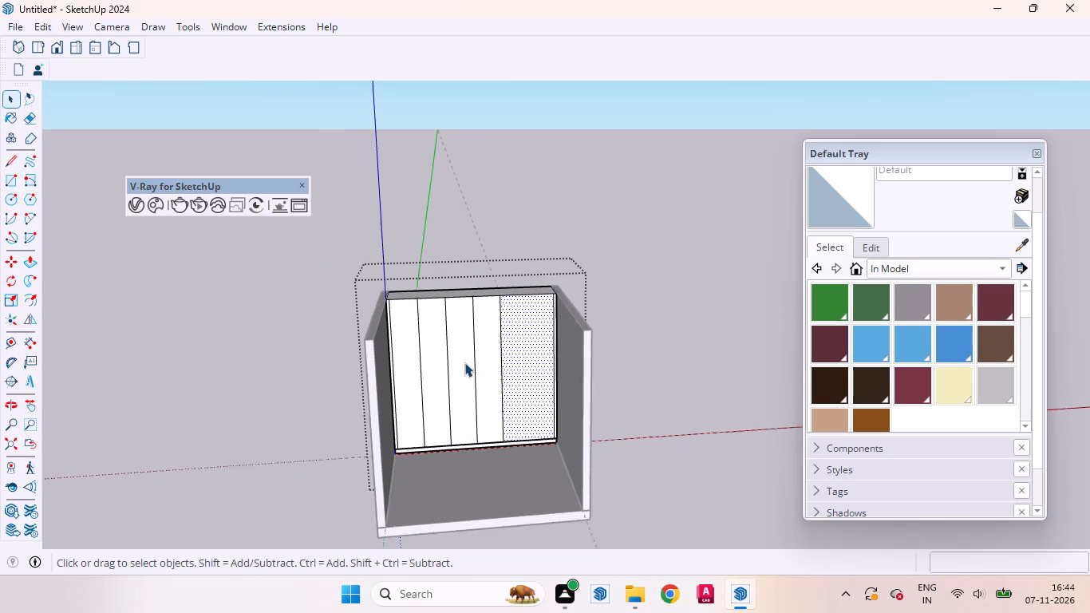
scroll(464, 362, down, 1)
middle_drag(461, 376, 416, 417)
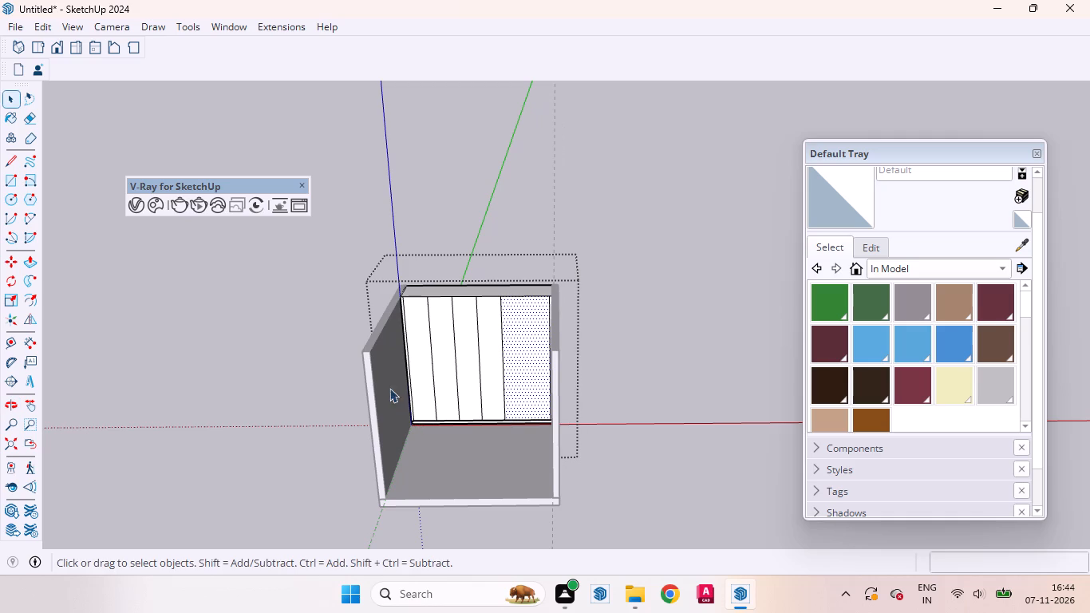
scroll(361, 355, up, 3)
scroll(385, 372, down, 1)
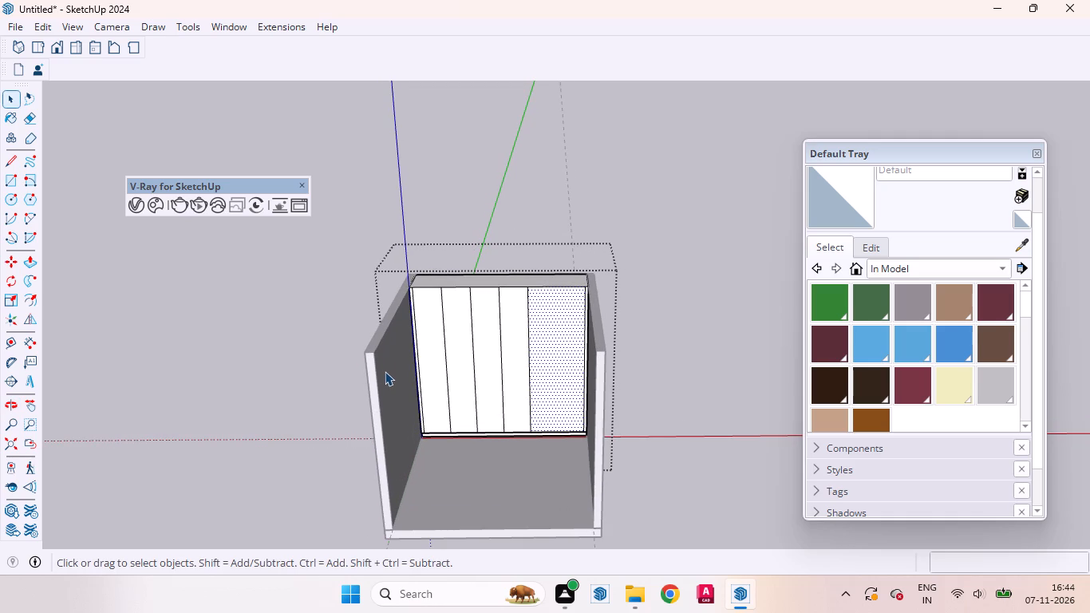
scroll(414, 352, down, 3)
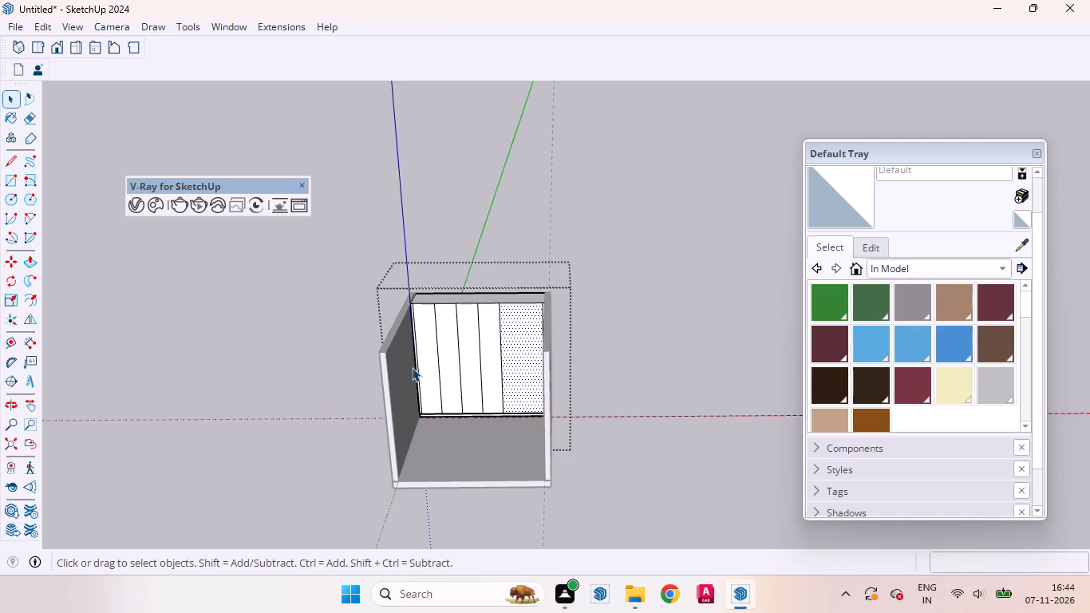
scroll(409, 378, up, 1)
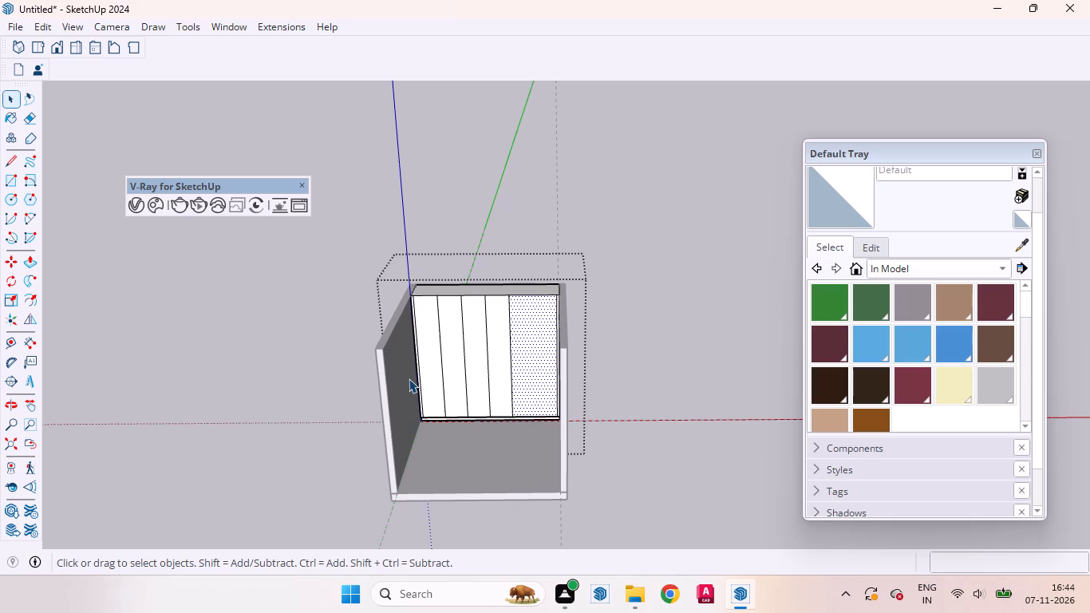
scroll(409, 378, up, 3)
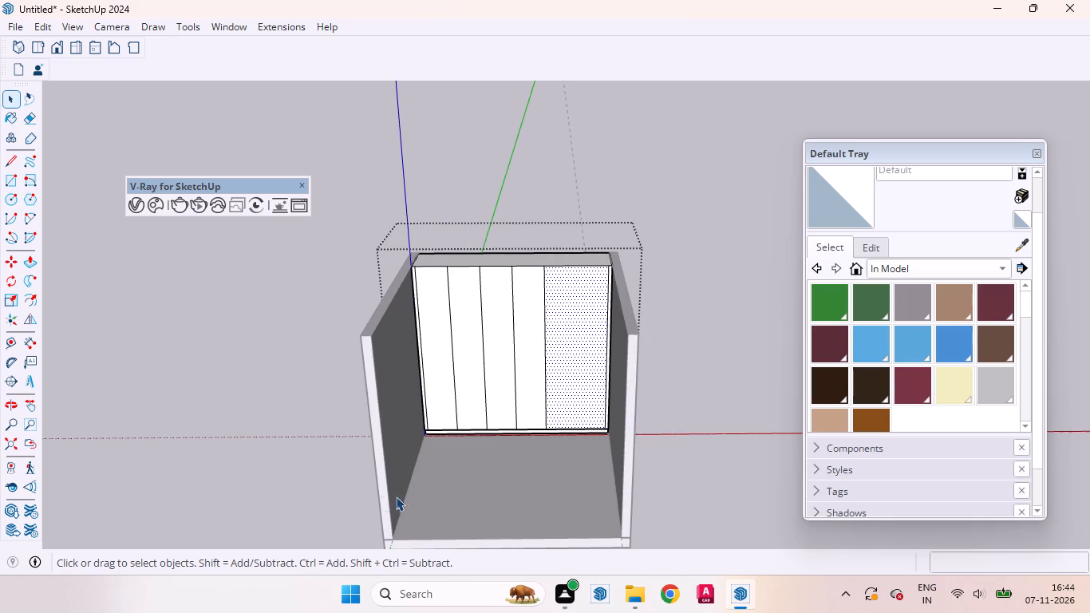
Copy the side strip line nearest the blue axis and the four panel dividing lines 3 mm sideways, away from the blue axis.
scroll(468, 293, up, 3)
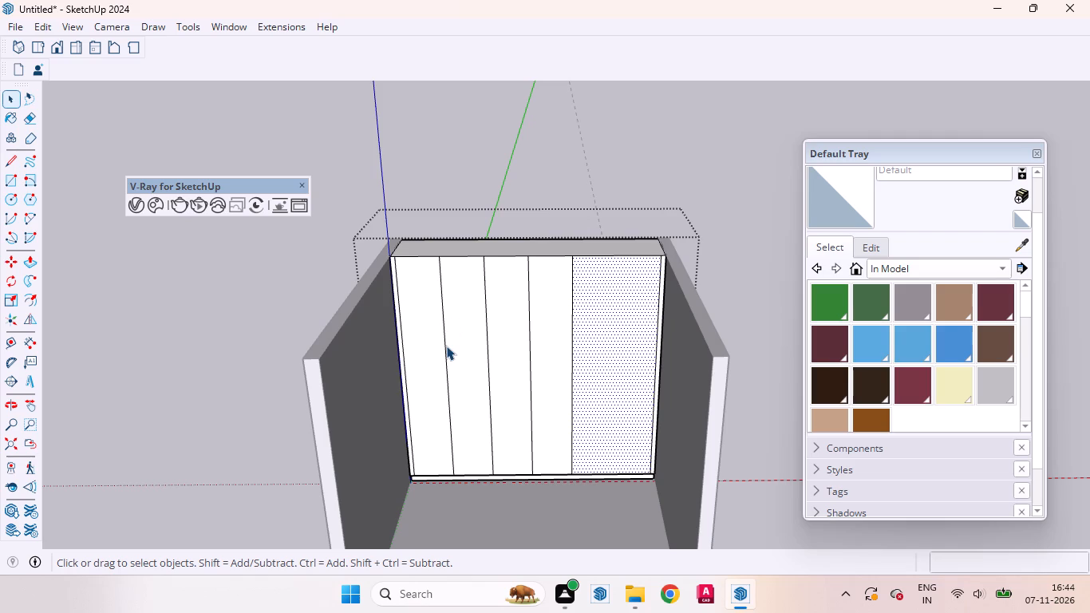
scroll(419, 330, up, 3)
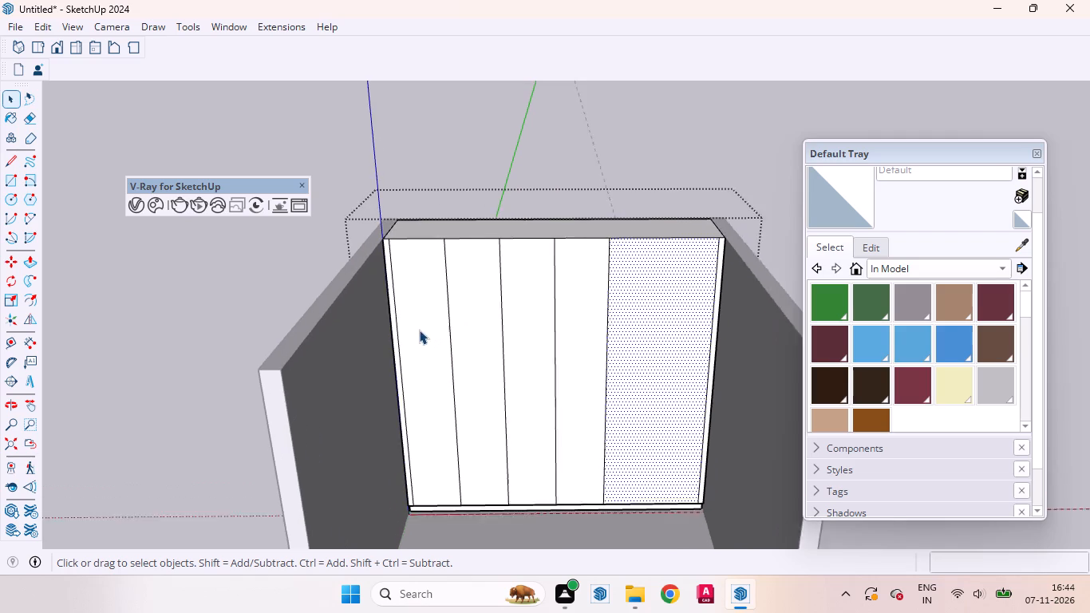
click(393, 305)
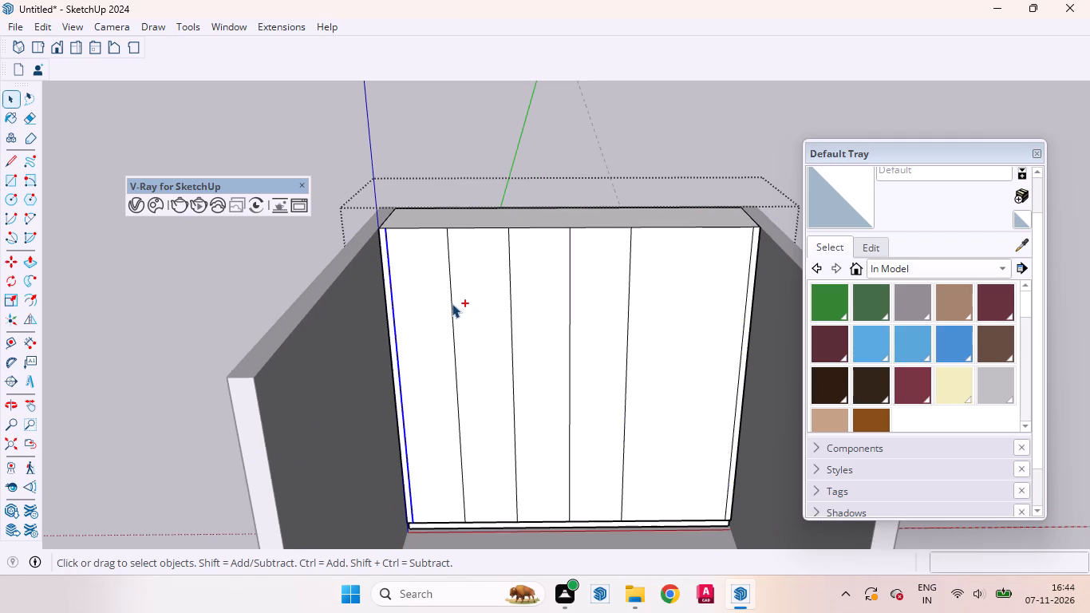
ctrl+click(452, 303)
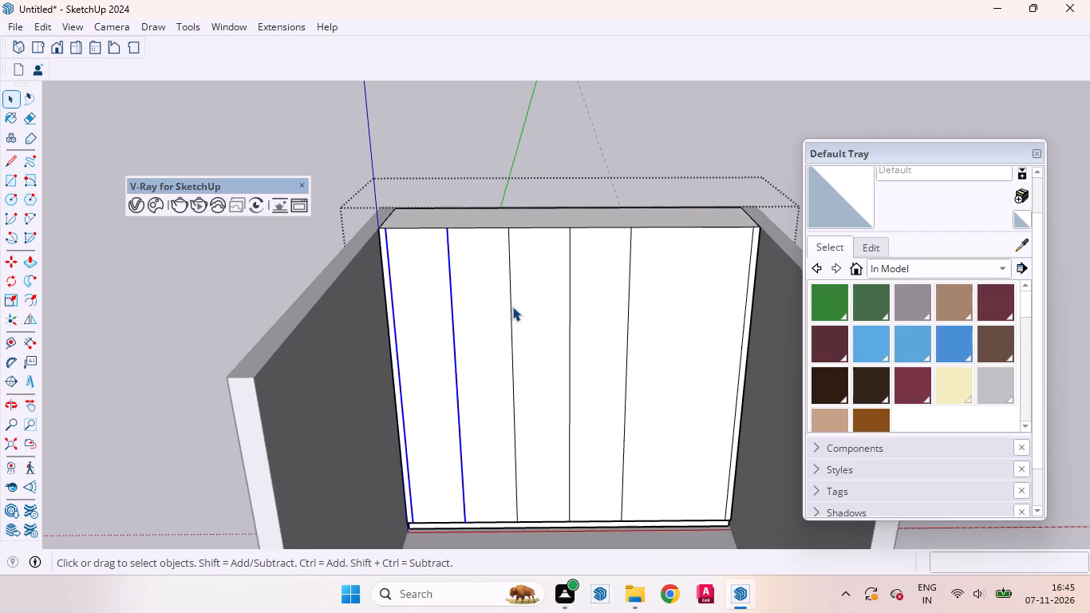
ctrl+click(510, 257)
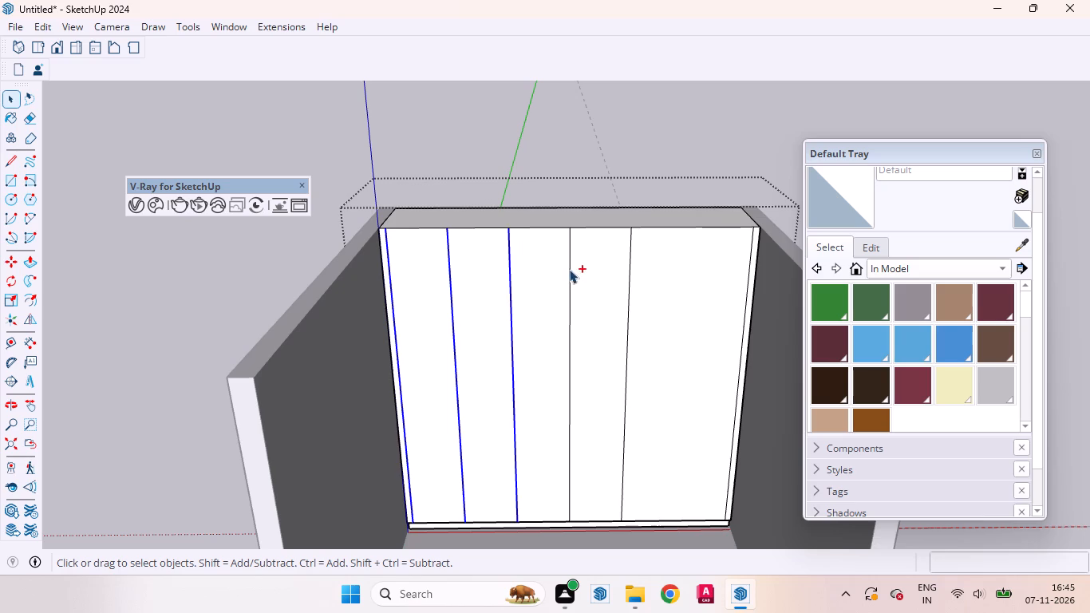
ctrl+click(569, 269)
ctrl+click(628, 286)
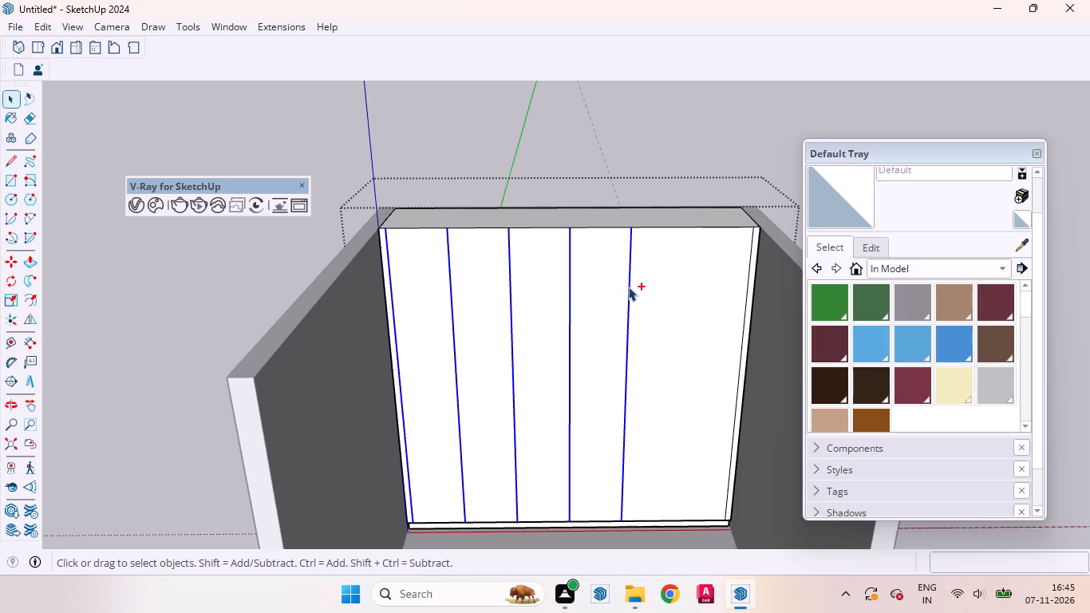
key(m)
click(544, 342)
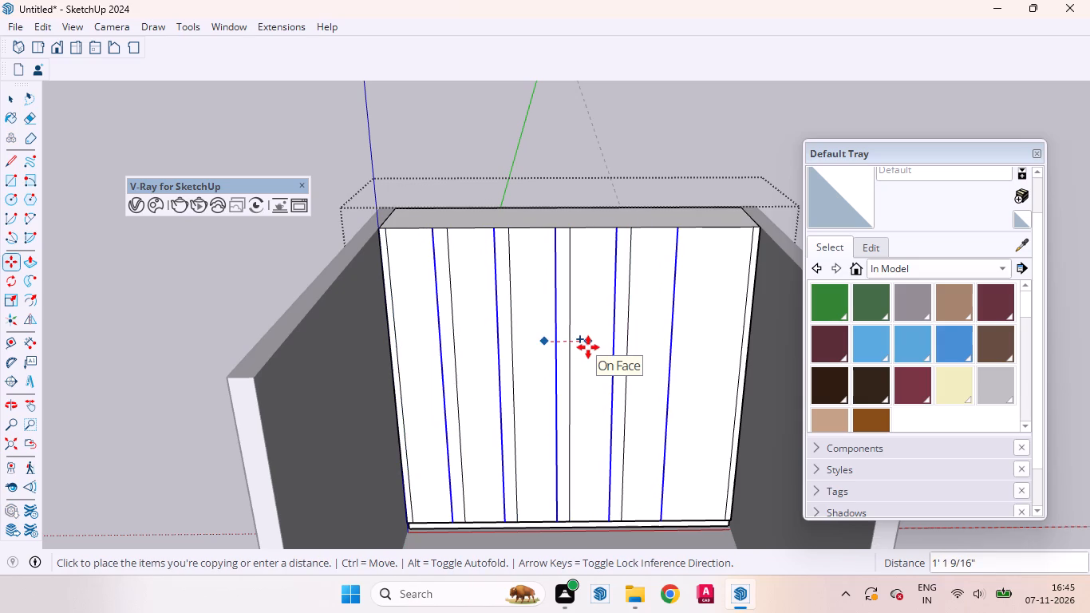
text(3mm)
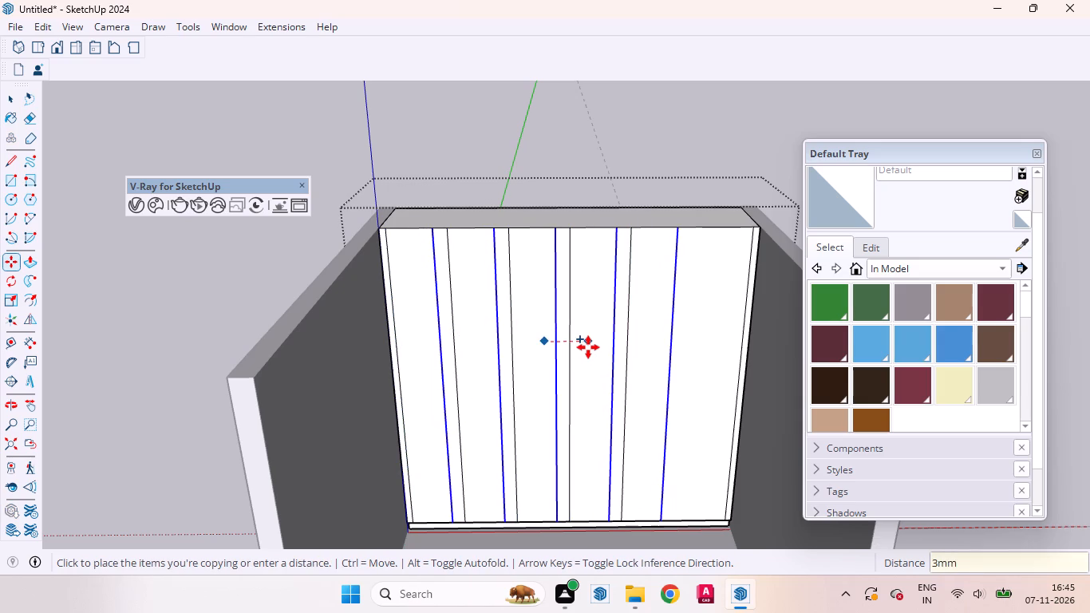
key(Return)
key(space)
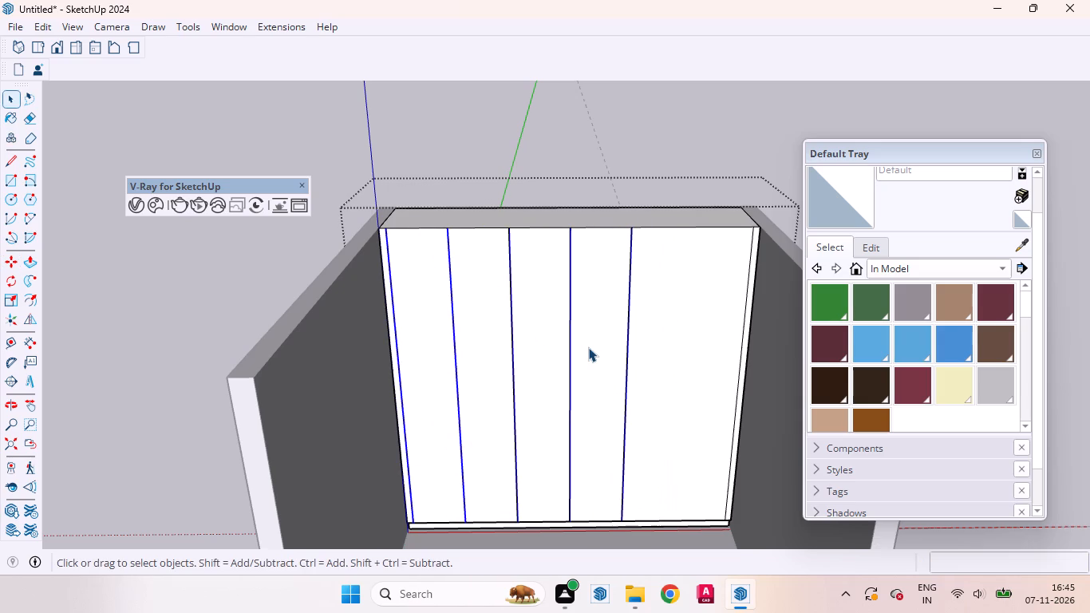
Copy the side strip line farthest from the blue axis 3 mm inward, toward the wide undivided panel.
click(750, 248)
key(m)
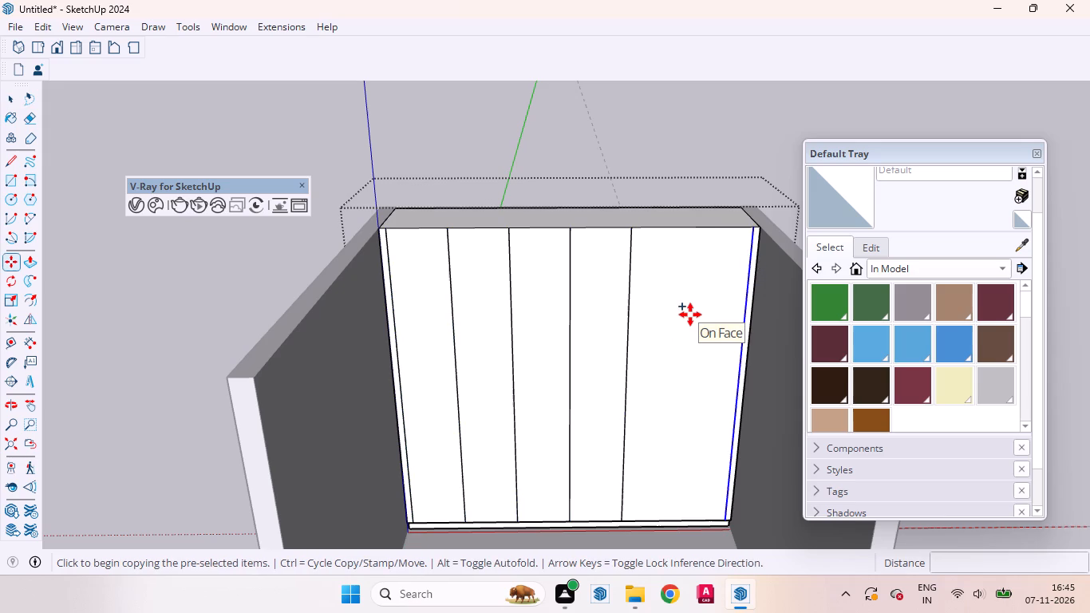
click(690, 314)
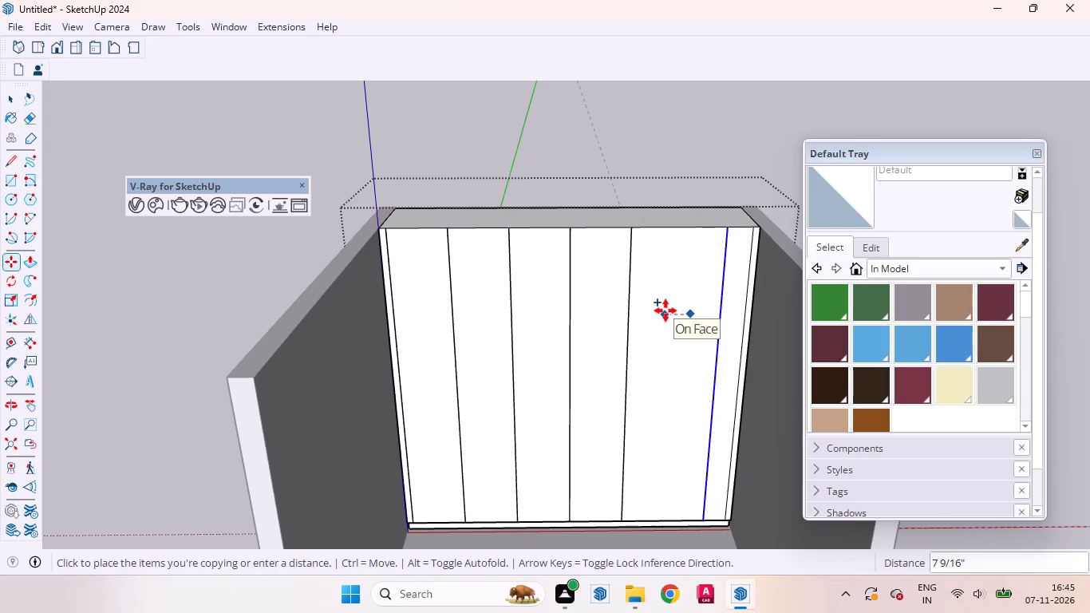
text(3mm)
key(Return)
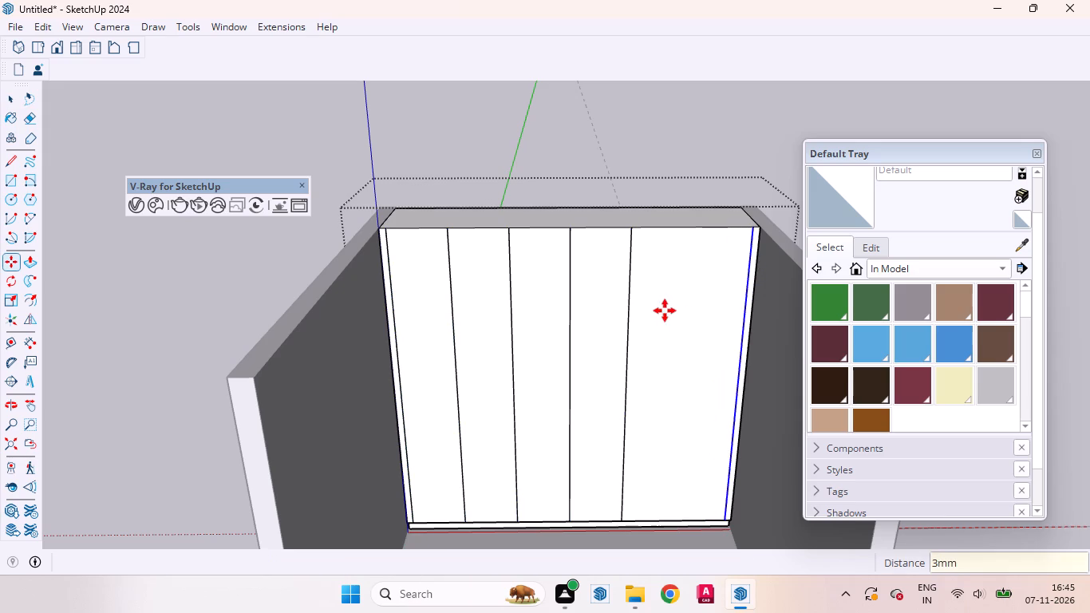
key(space)
Offset the outline of the wide undivided front panel 18 mm inward.
click(673, 328)
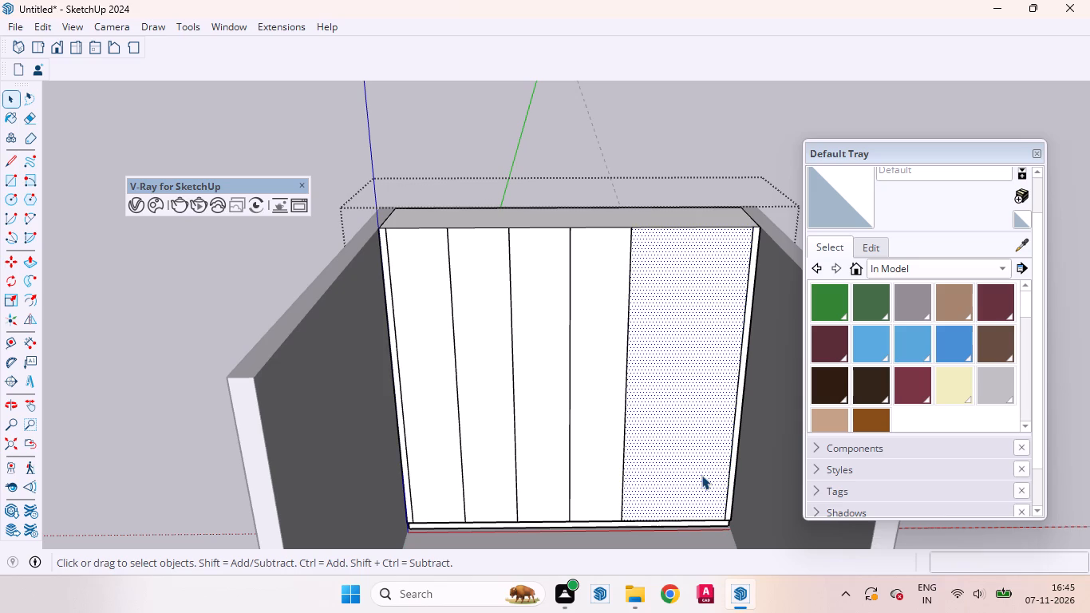
key(f)
drag(650, 358, 658, 360)
text(18mm)
key(Return)
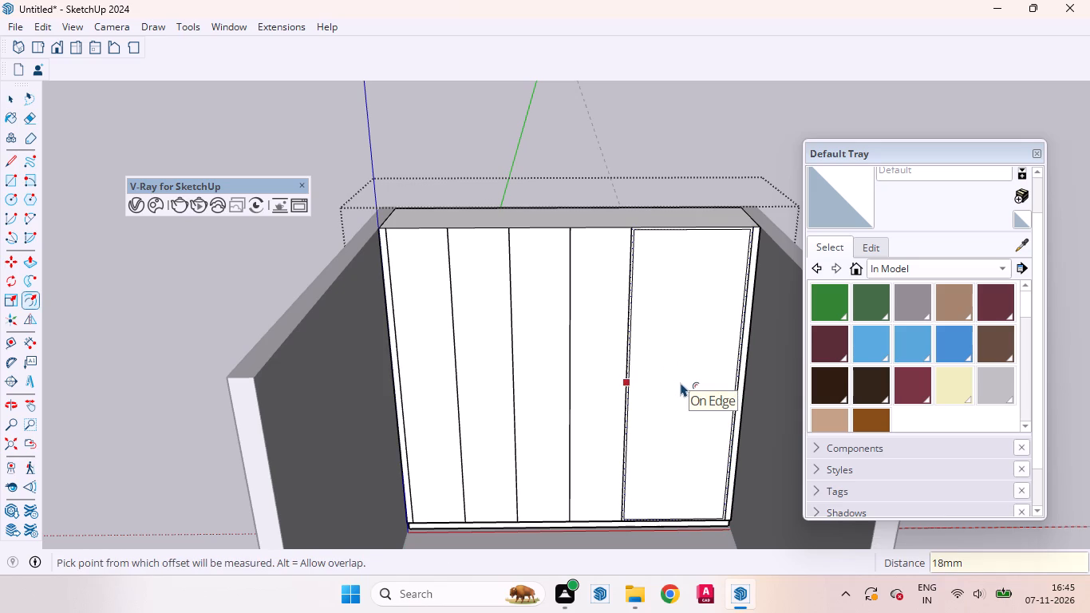
key(space)
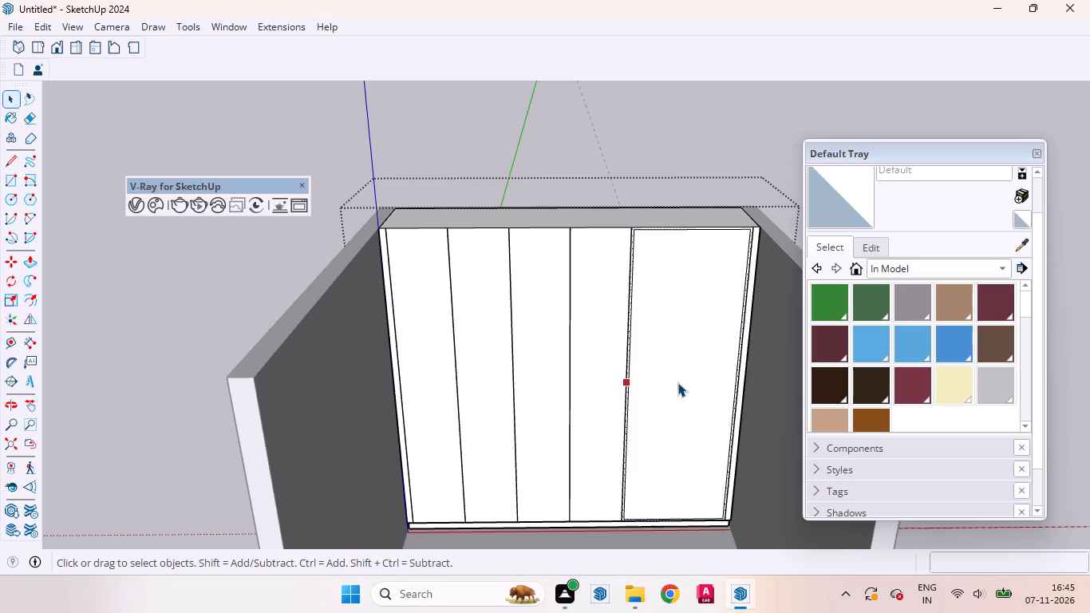
Push the wide panel's inner face 580 mm back into the block to hollow out a compartment.
scroll(901, 263, up, 5)
scroll(706, 251, up, 10)
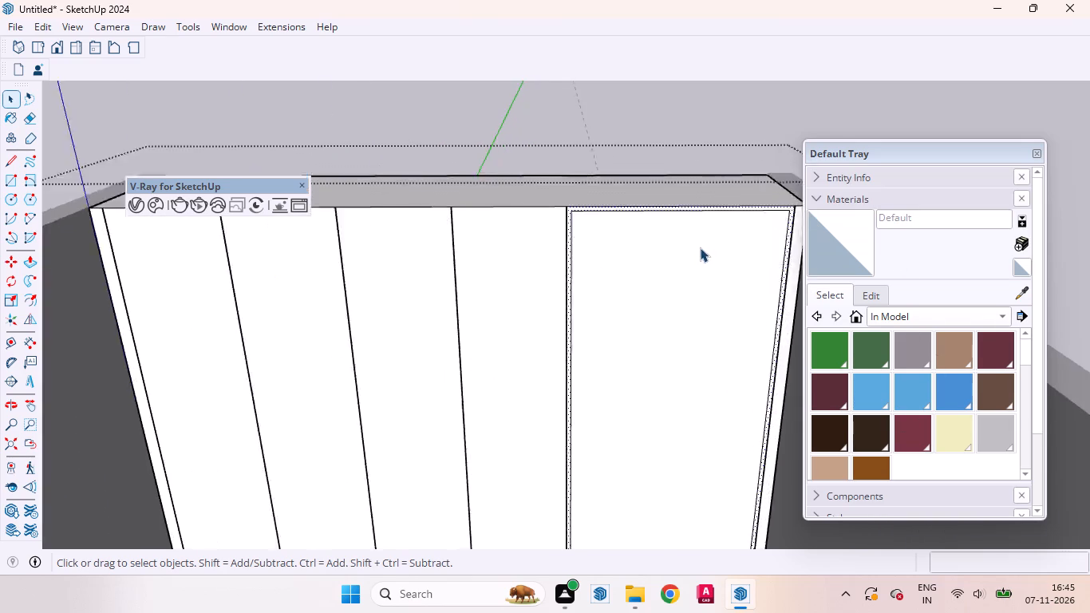
scroll(700, 247, up, 2)
click(649, 312)
scroll(547, 293, down, 9)
middle_drag(607, 371, 737, 435)
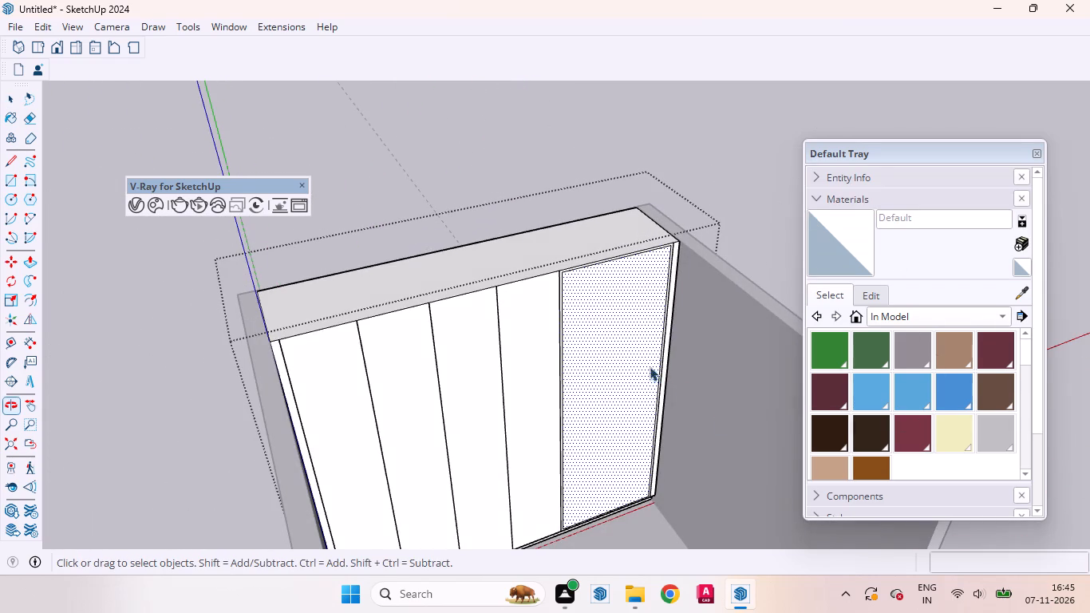
key(p)
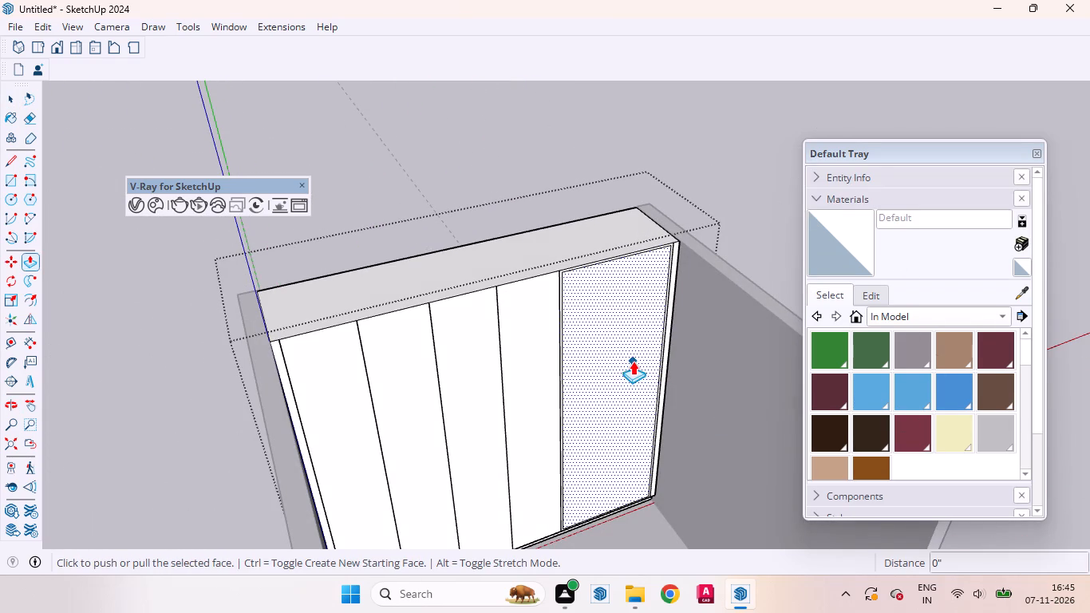
drag(633, 361, 618, 352)
text(580mm)
key(Return)
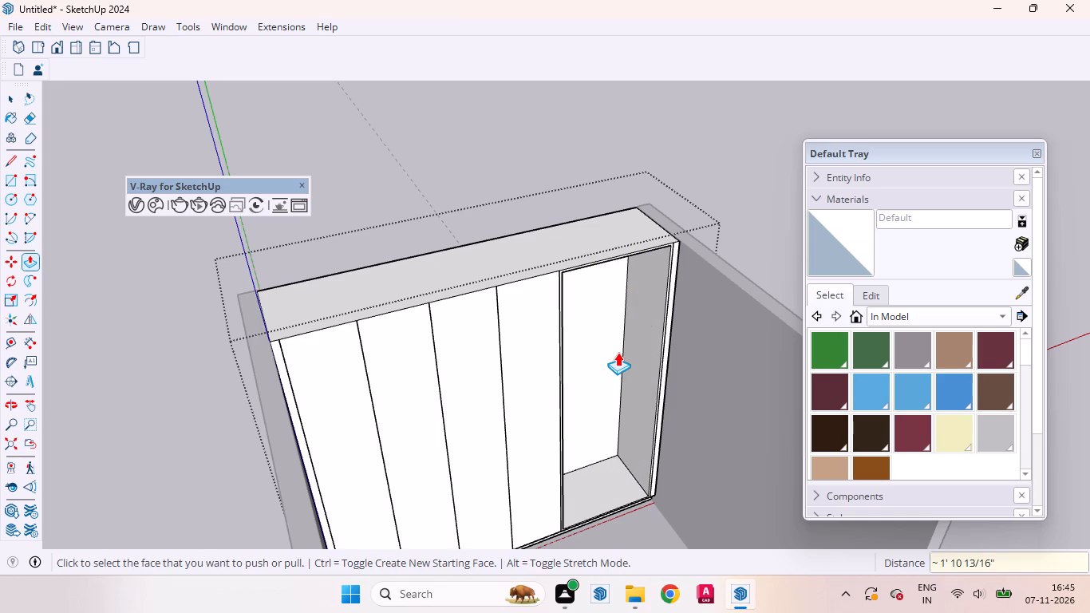
key(space)
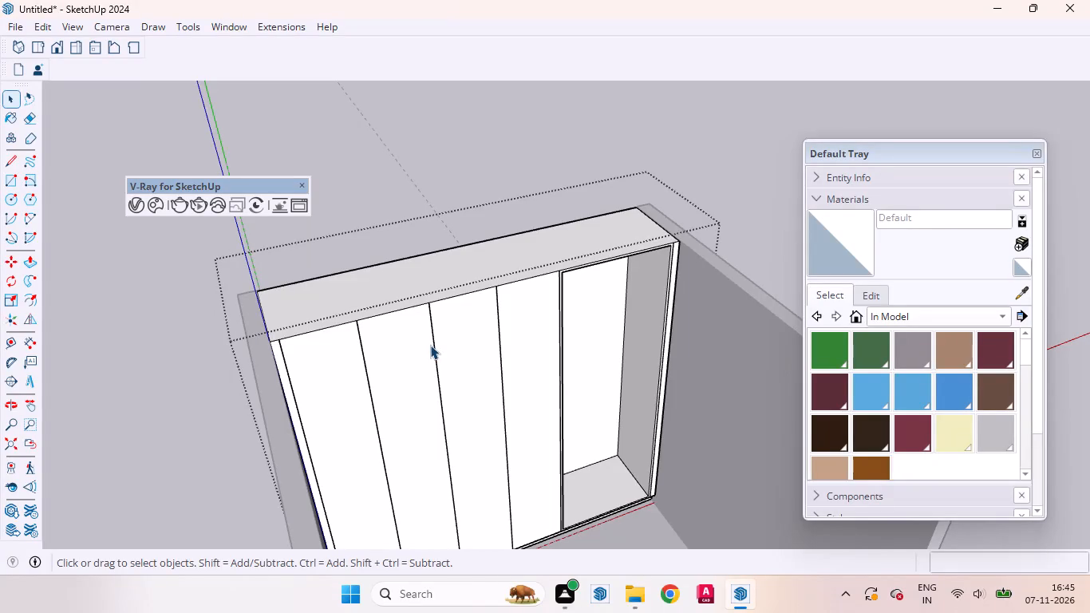
Push the 3 mm gap strip between the first and second narrow panels from the blue axis 18 mm into the block.
scroll(425, 356, down, 1)
middle_drag(427, 358, 413, 361)
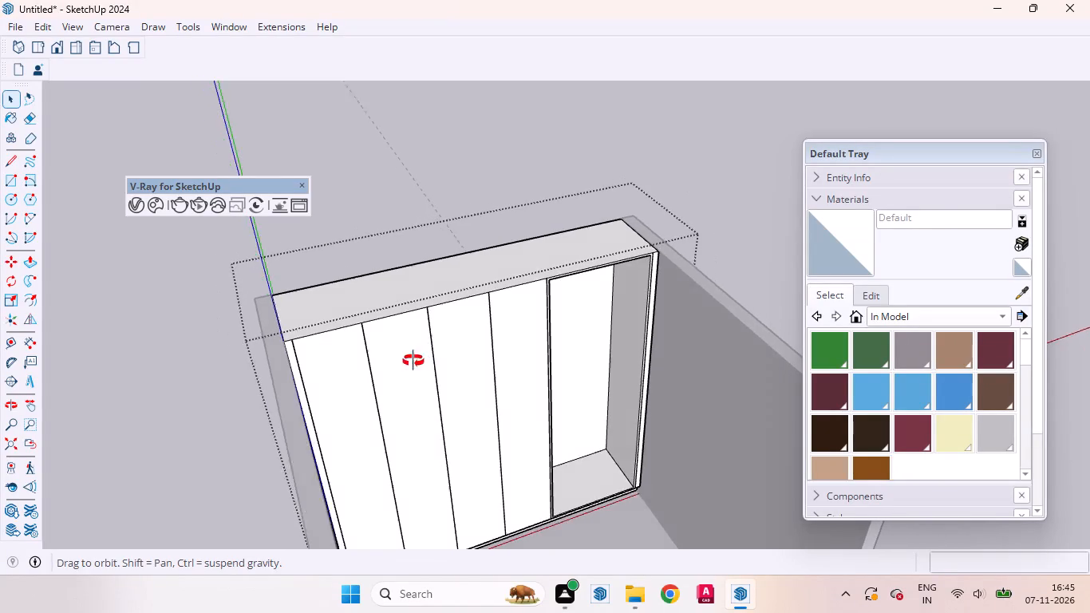
middle_drag(413, 361, 365, 369)
scroll(417, 326, down, 4)
scroll(371, 299, up, 3)
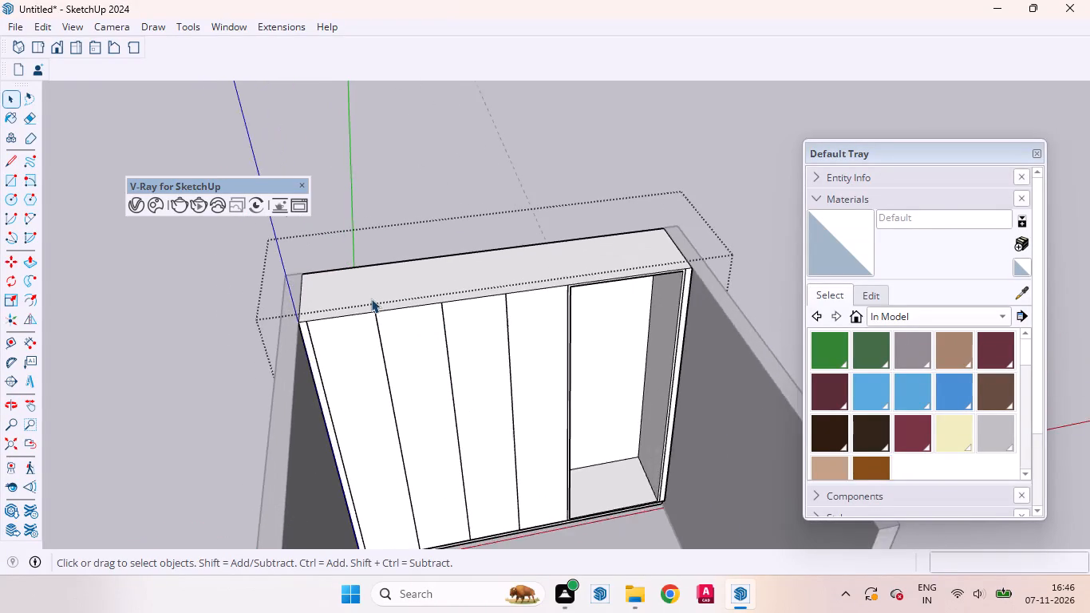
scroll(371, 299, up, 13)
scroll(373, 316, down, 1)
scroll(378, 318, up, 20)
scroll(378, 318, up, 2)
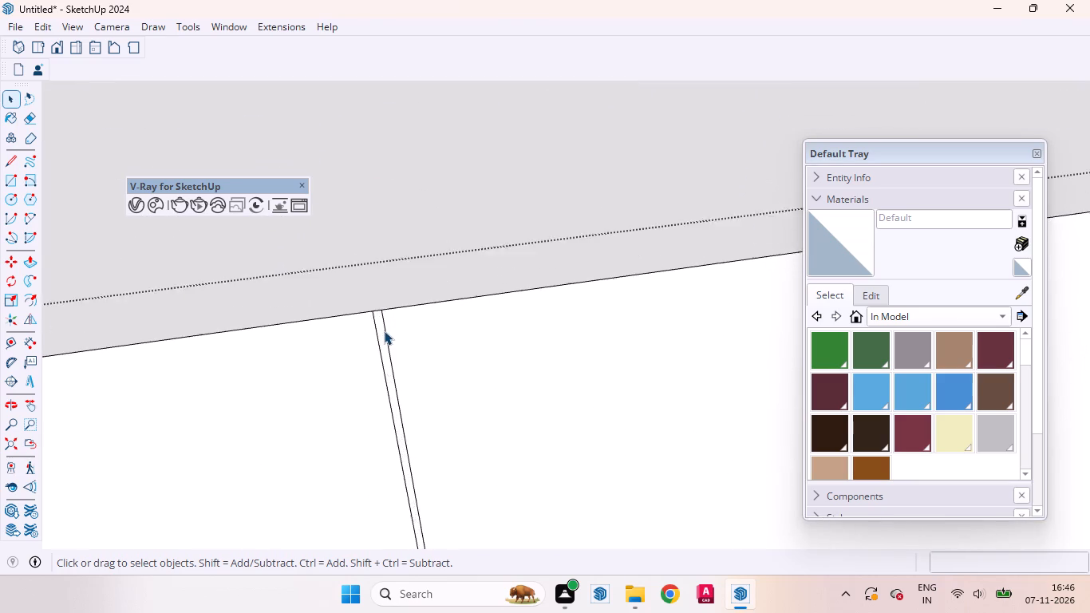
scroll(384, 330, up, 4)
scroll(384, 330, down, 1)
scroll(384, 330, up, 2)
scroll(384, 330, down, 2)
click(379, 323)
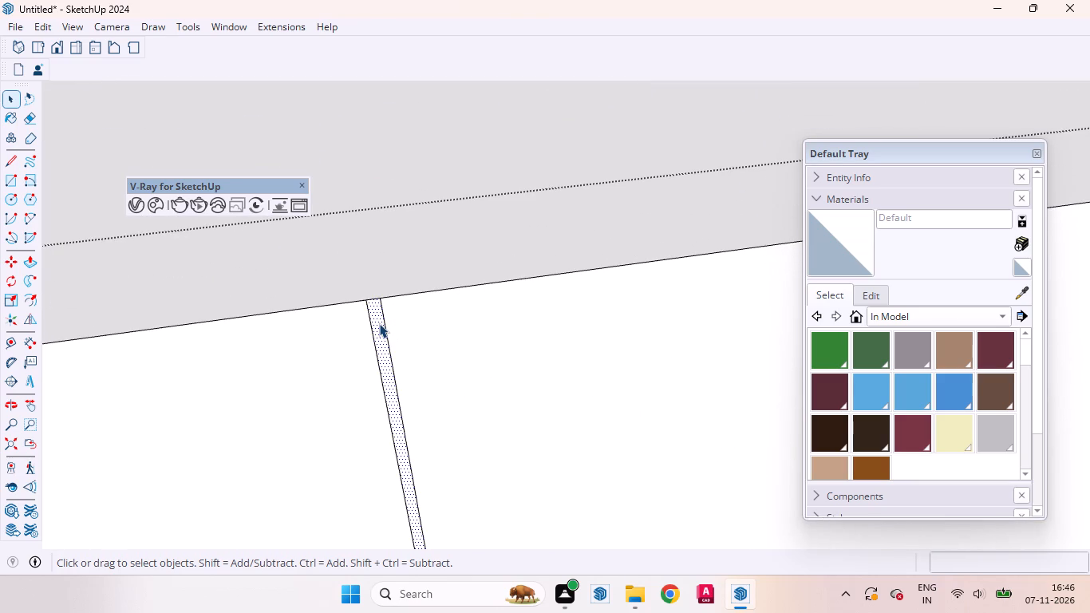
key(p)
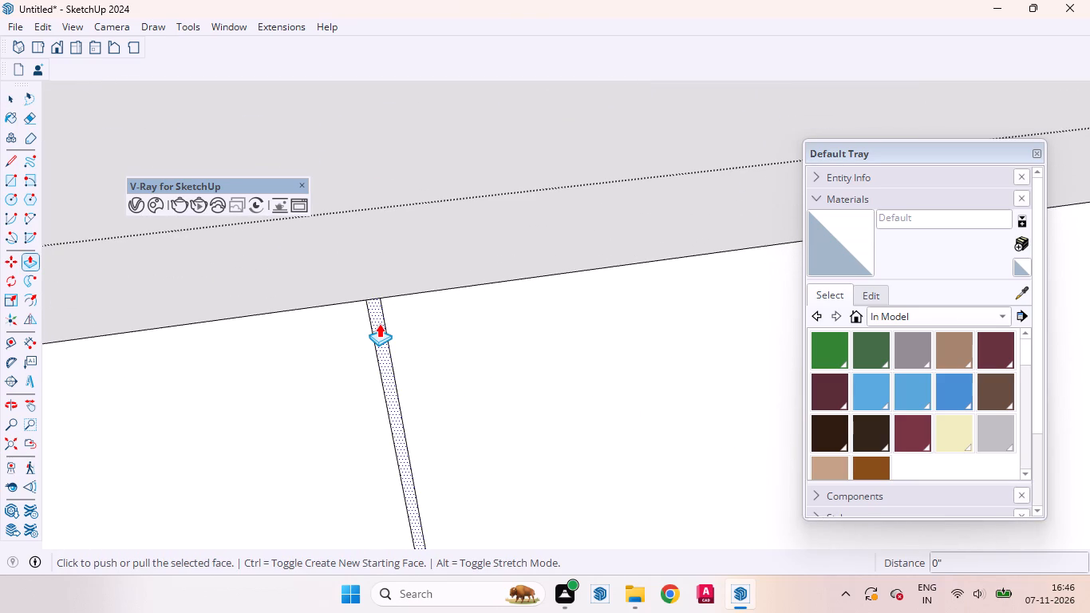
key(p)
click(379, 323)
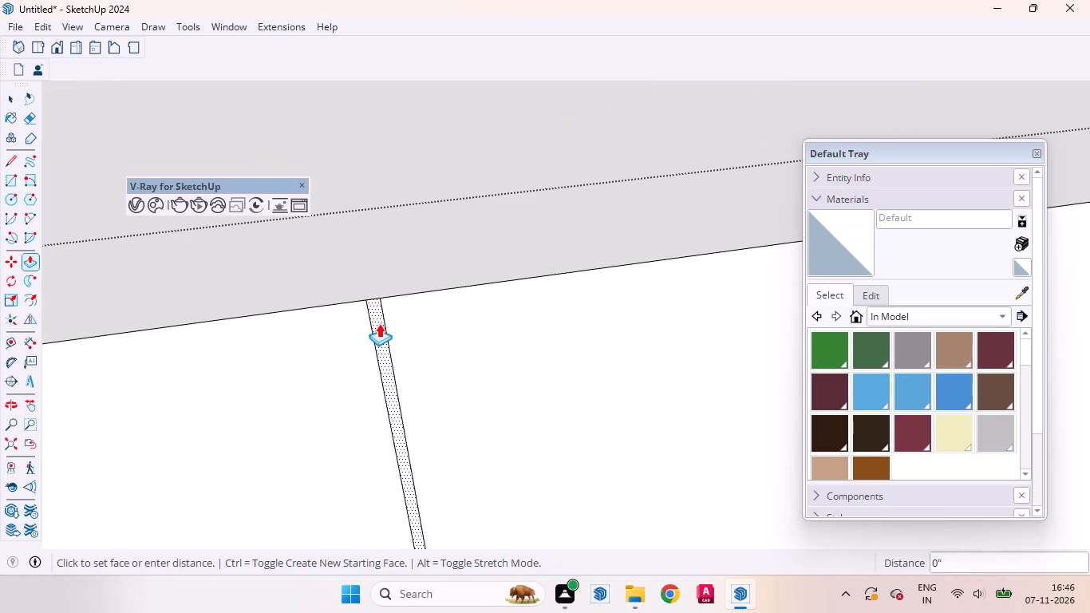
text(18mm)
key(Return)
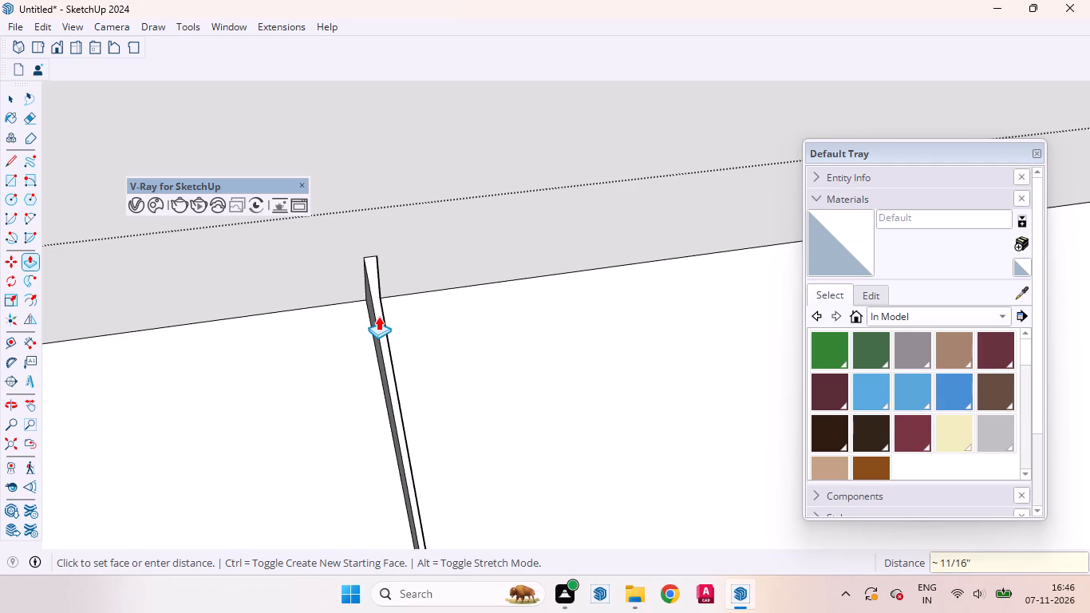
Repeat the 18 mm inward push on the gap strip beside the side strip nearest the blue axis.
scroll(480, 350, down, 19)
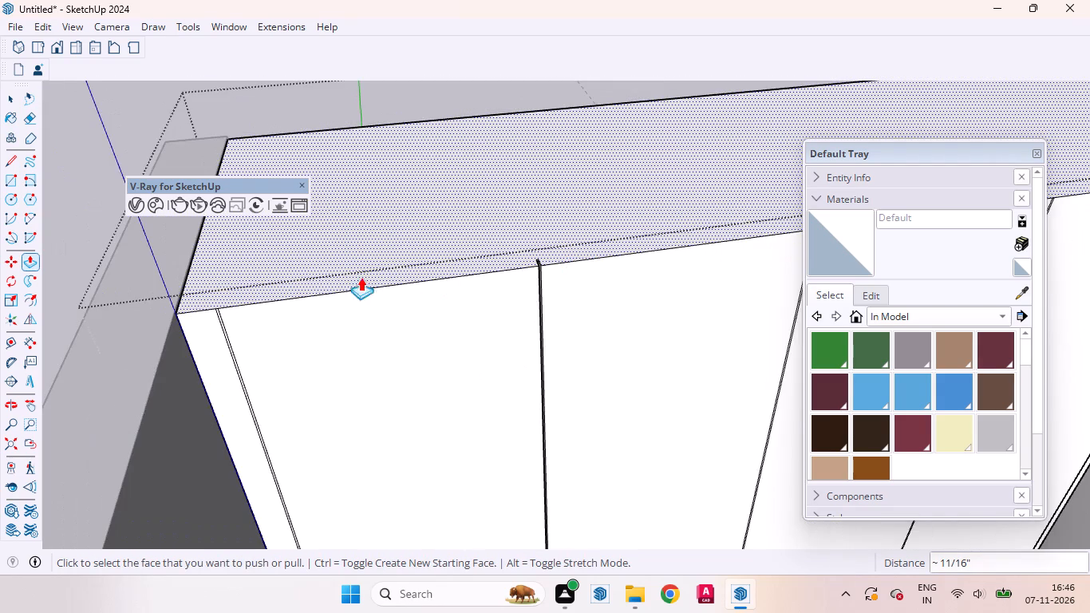
scroll(223, 303, up, 16)
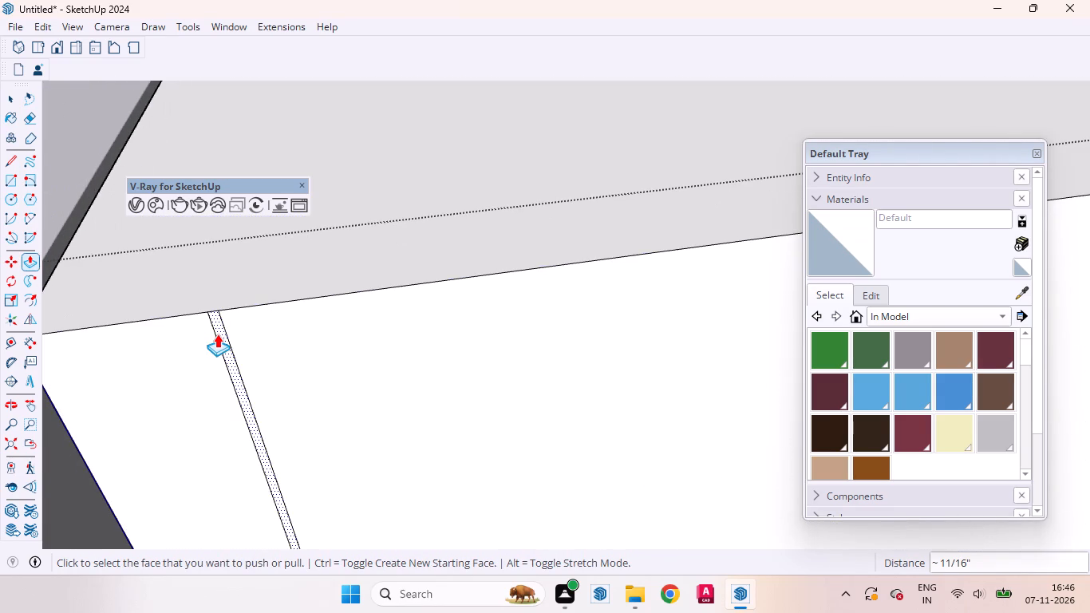
double_click(217, 334)
Repeat the 18 mm inward push on the two remaining gap strips between the narrow front panels.
scroll(218, 340, down, 15)
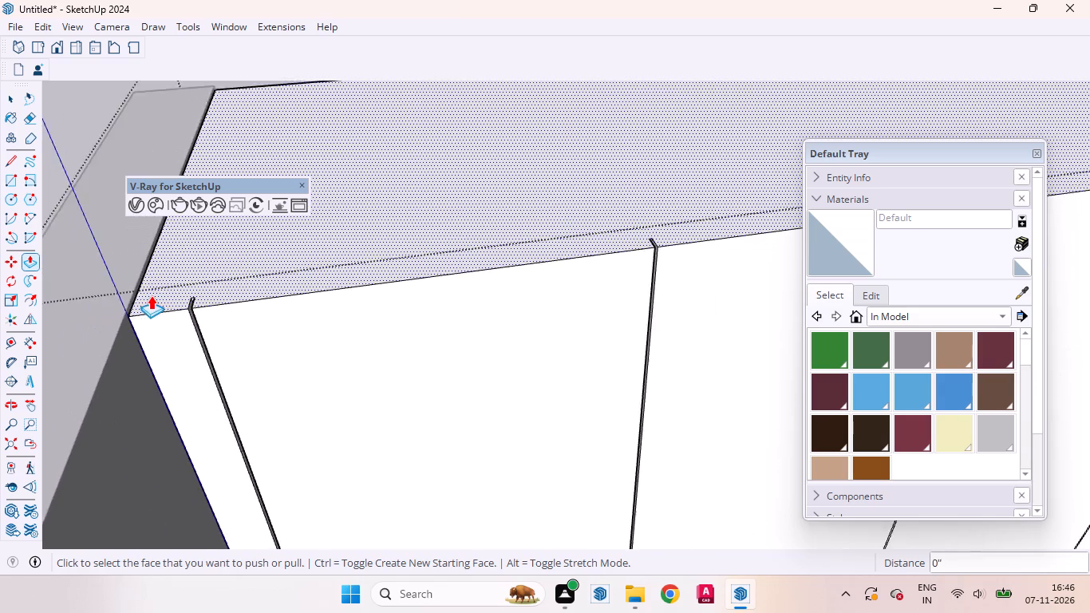
scroll(151, 295, down, 14)
scroll(545, 318, up, 3)
scroll(553, 198, up, 3)
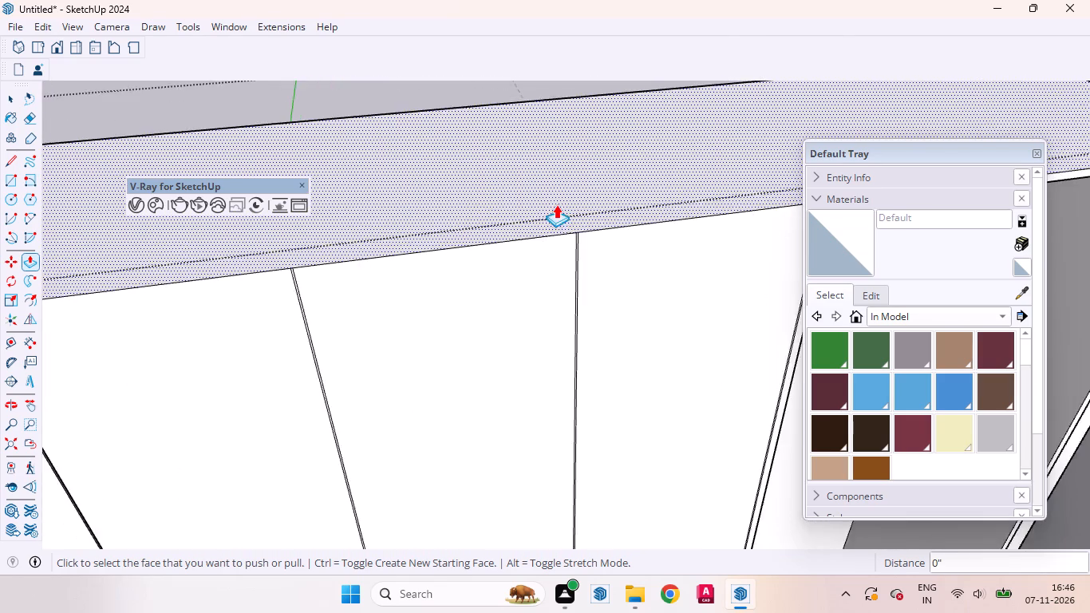
scroll(556, 204, up, 3)
scroll(579, 225, down, 1)
scroll(580, 225, up, 13)
double_click(577, 247)
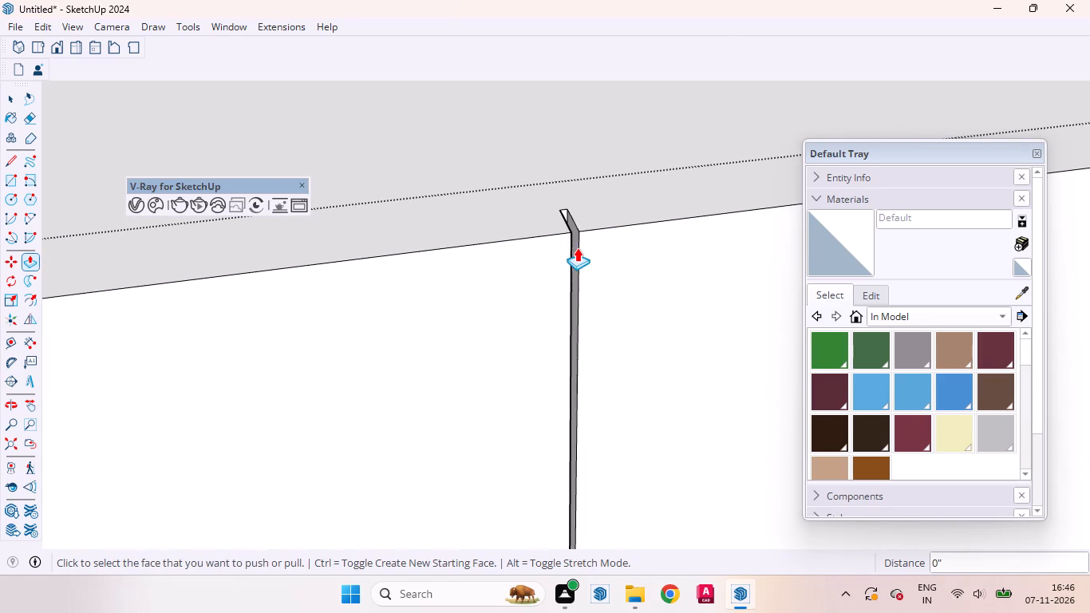
scroll(602, 207, down, 20)
scroll(602, 207, down, 3)
scroll(477, 216, up, 2)
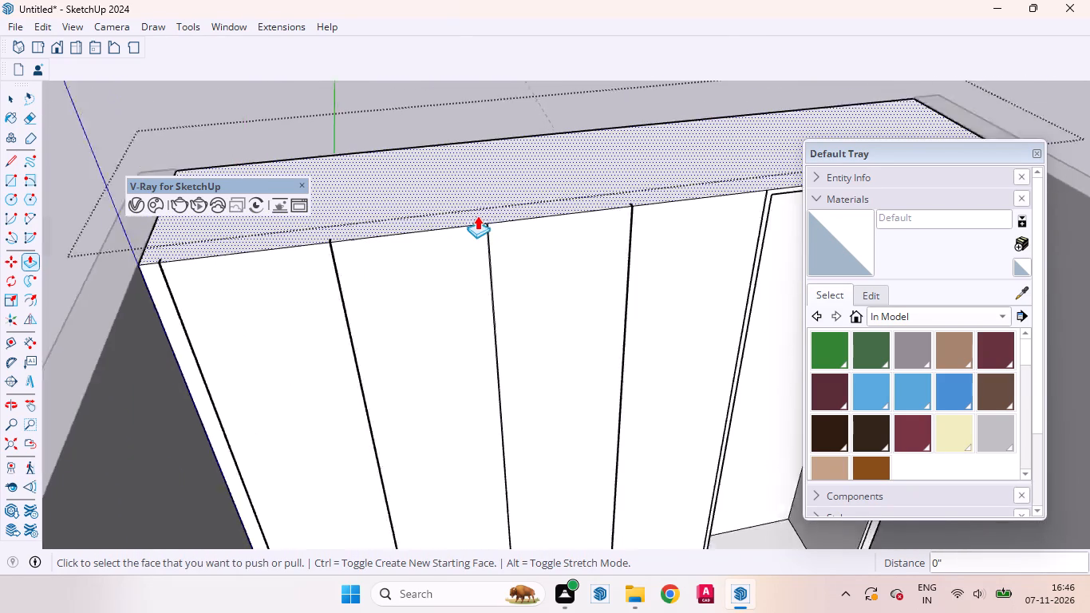
scroll(477, 216, up, 20)
double_click(517, 252)
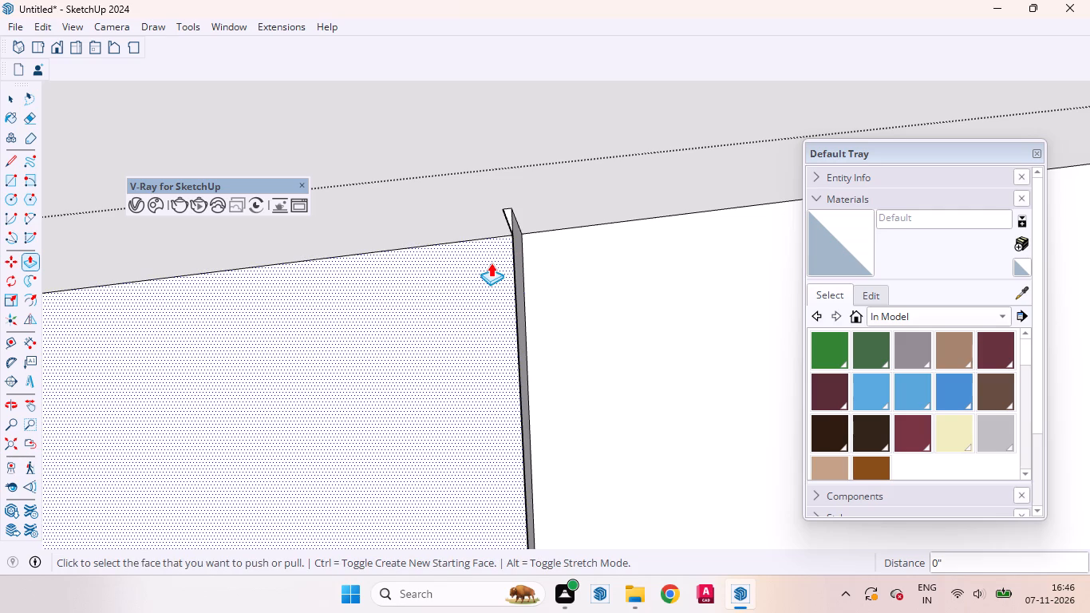
Repeat the 18 mm inward push on the gap strip between the last narrow panel and the hollow compartment's border.
scroll(430, 283, down, 2)
middle_drag(433, 287, 385, 295)
scroll(385, 295, down, 5)
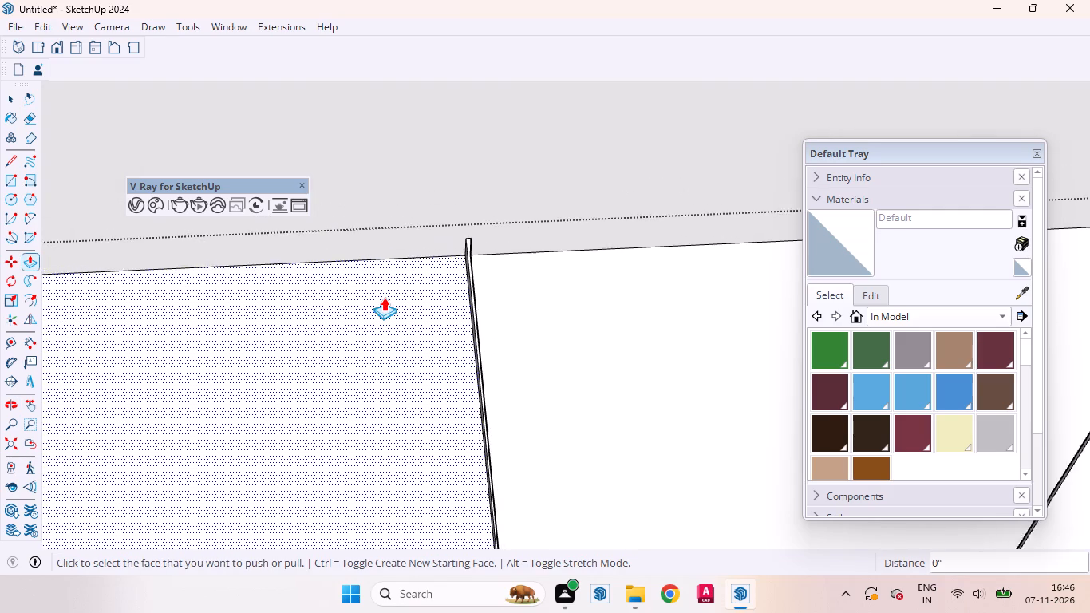
scroll(384, 297, down, 6)
scroll(383, 297, up, 1)
scroll(383, 297, down, 5)
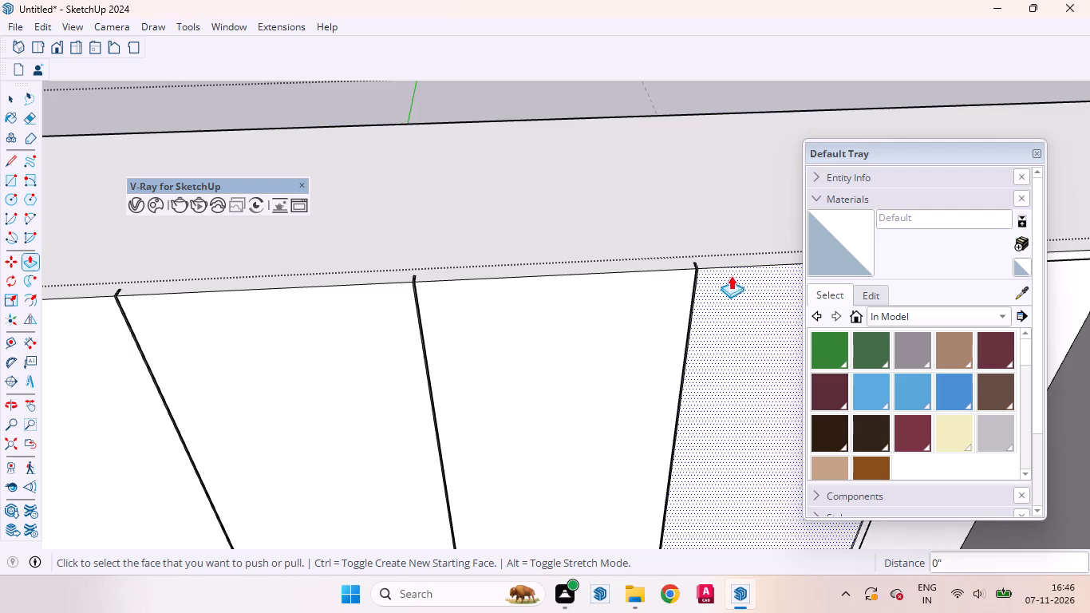
scroll(298, 324, down, 4)
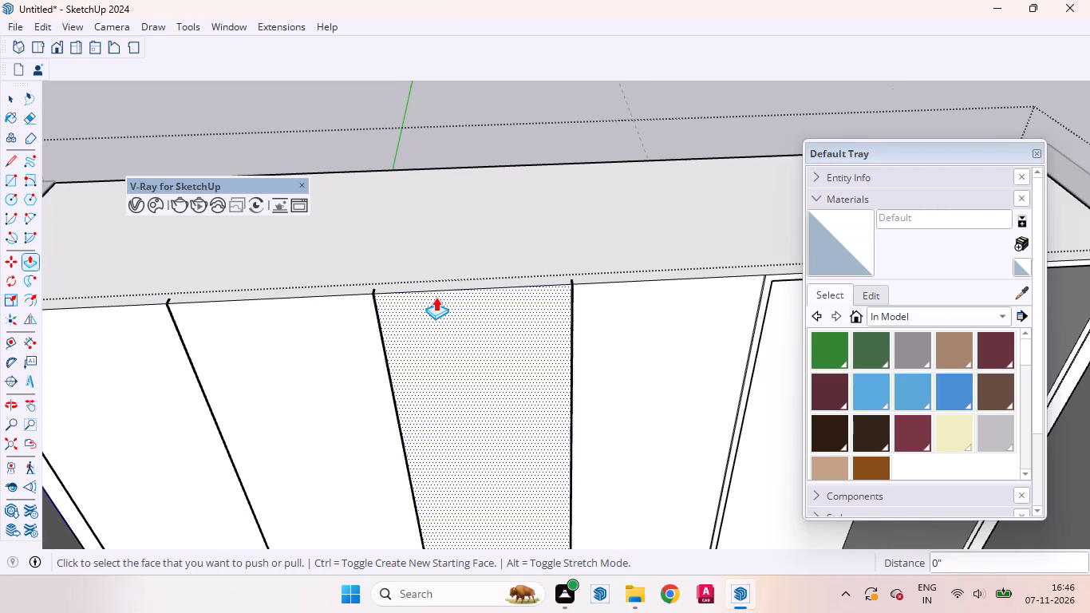
scroll(440, 311, down, 2)
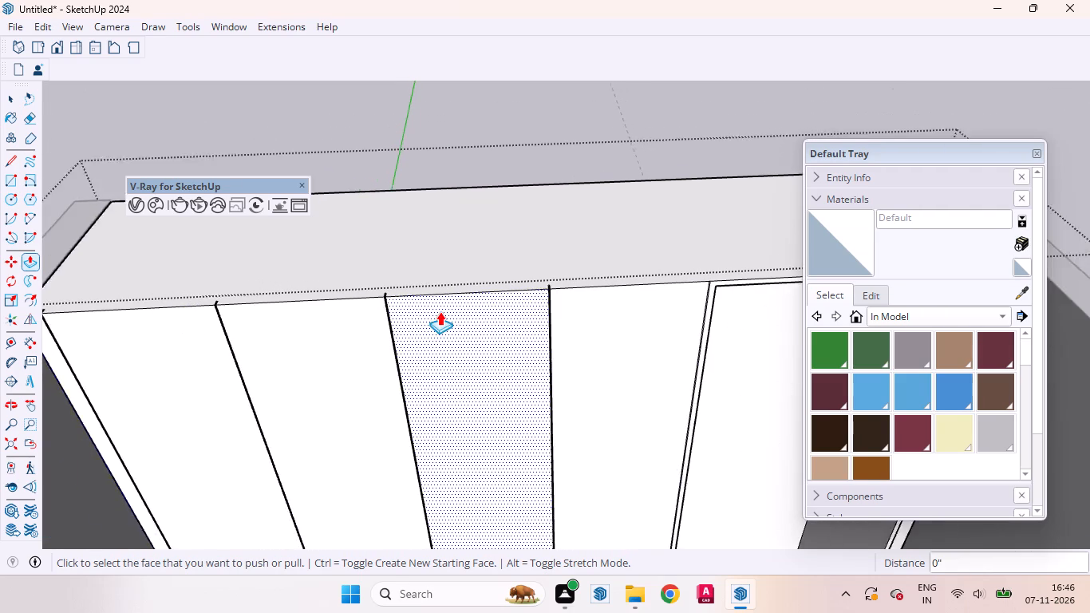
scroll(440, 311, down, 6)
scroll(571, 301, up, 9)
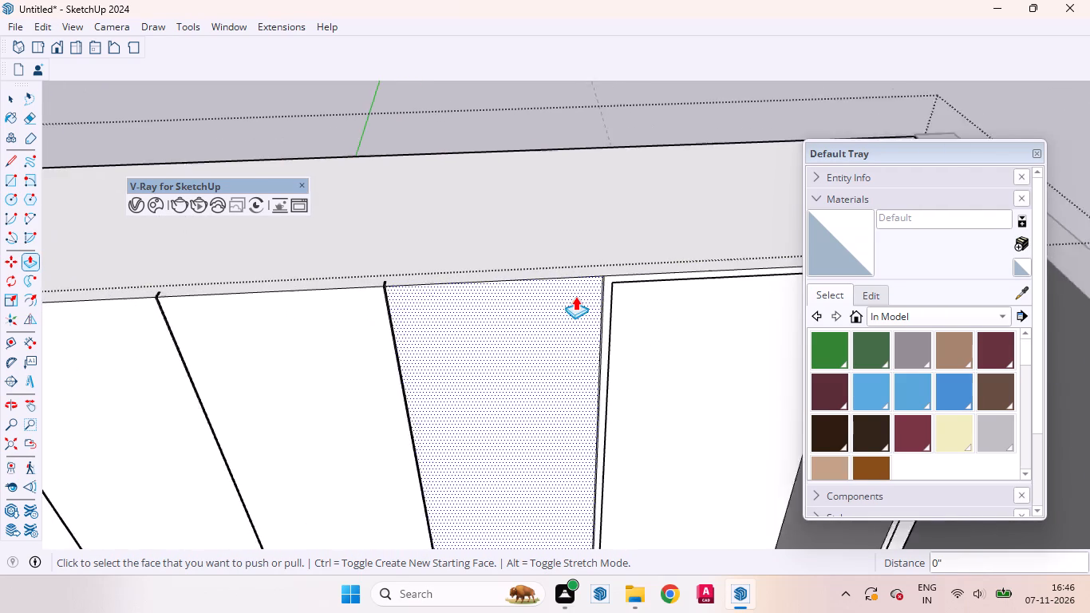
scroll(353, 282, up, 8)
scroll(381, 291, down, 5)
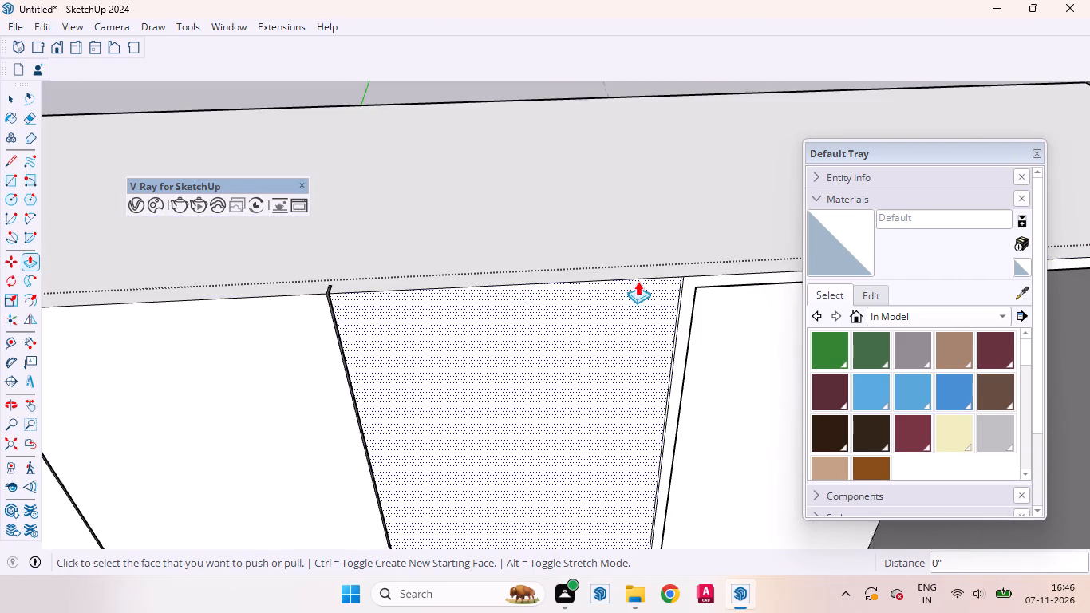
scroll(699, 279, up, 20)
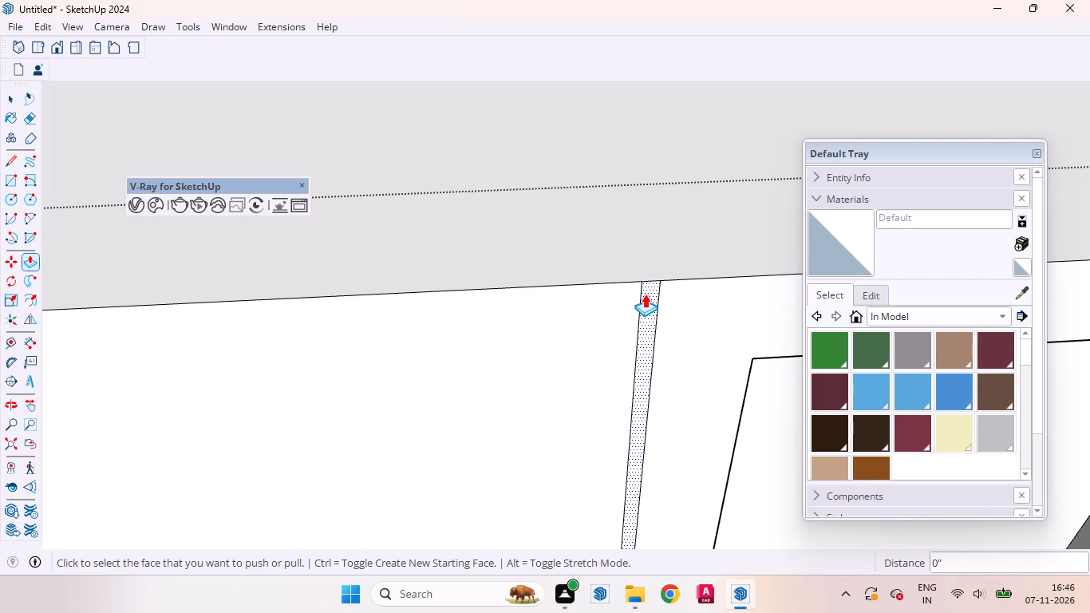
double_click(646, 298)
Repeat the 18 mm inward push on the gap strip between the hollow compartment's border and the far side strip.
scroll(444, 299, down, 4)
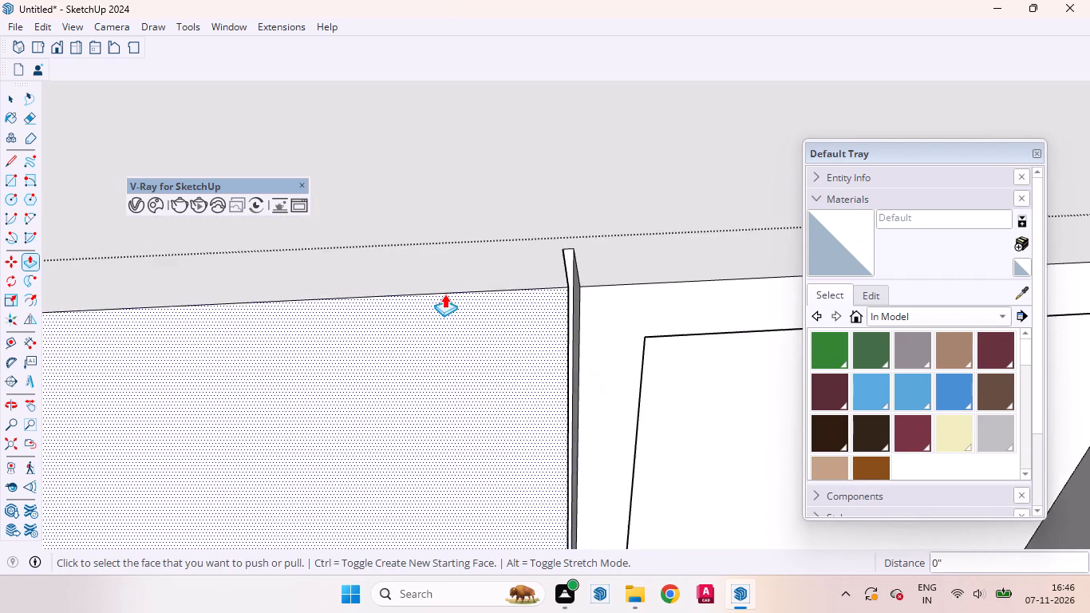
scroll(444, 294, down, 13)
middle_drag(489, 276, 495, 328)
scroll(495, 329, up, 1)
scroll(495, 329, down, 3)
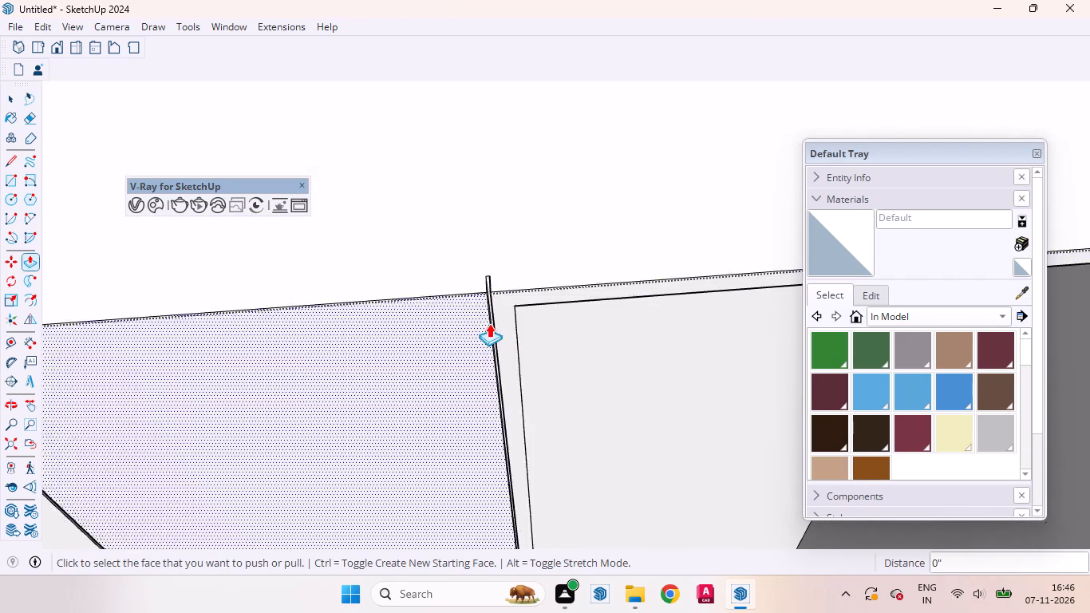
scroll(489, 323, down, 4)
scroll(473, 310, up, 2)
scroll(470, 306, down, 18)
scroll(447, 254, up, 2)
scroll(447, 252, down, 1)
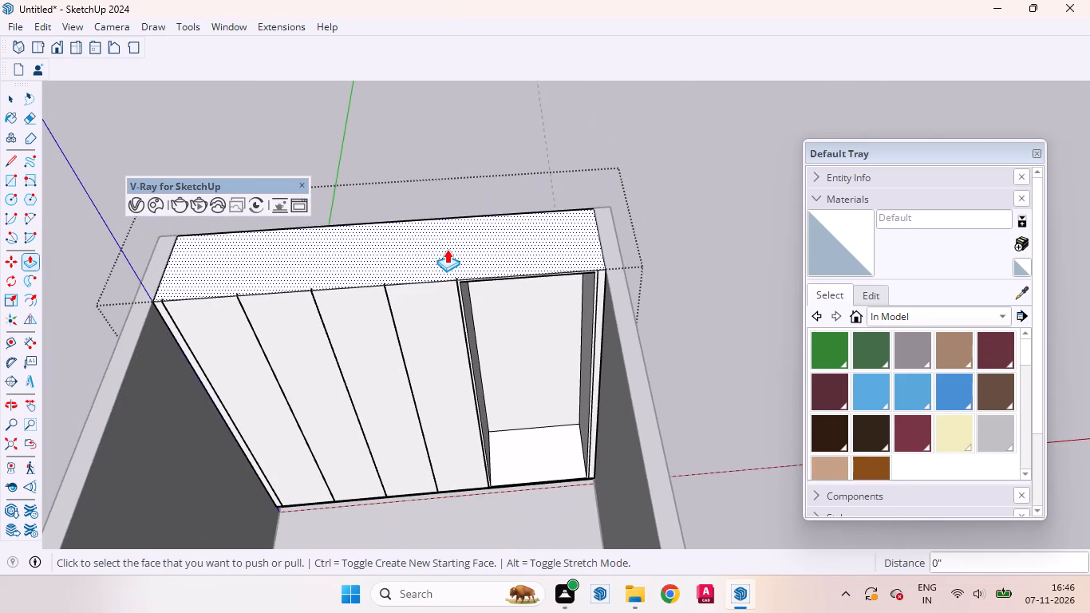
scroll(563, 274, up, 3)
scroll(563, 274, down, 3)
scroll(606, 269, up, 17)
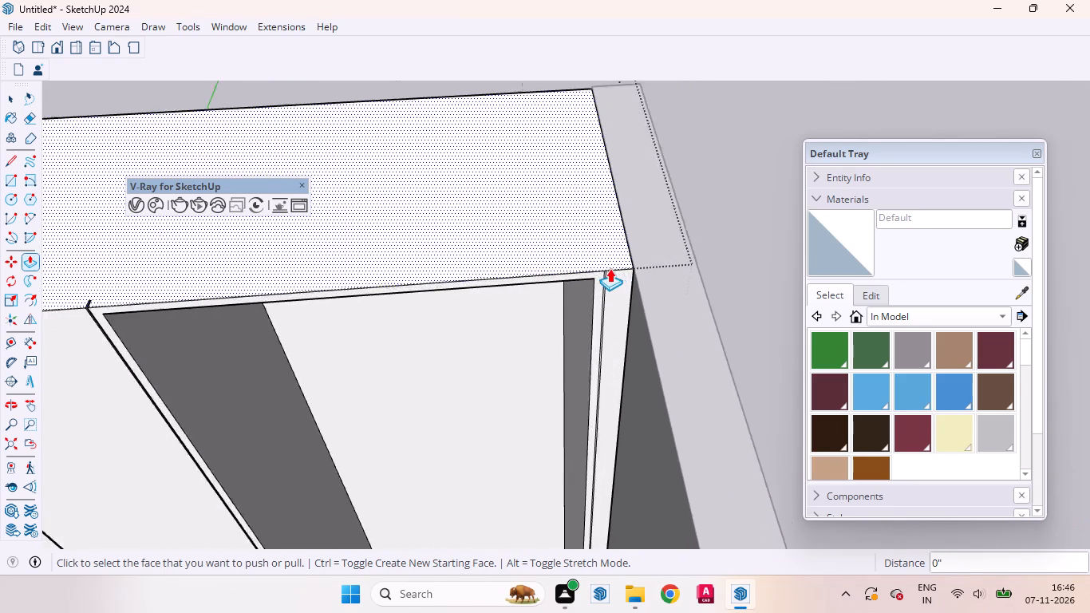
scroll(610, 268, up, 13)
scroll(608, 275, down, 1)
scroll(601, 279, up, 9)
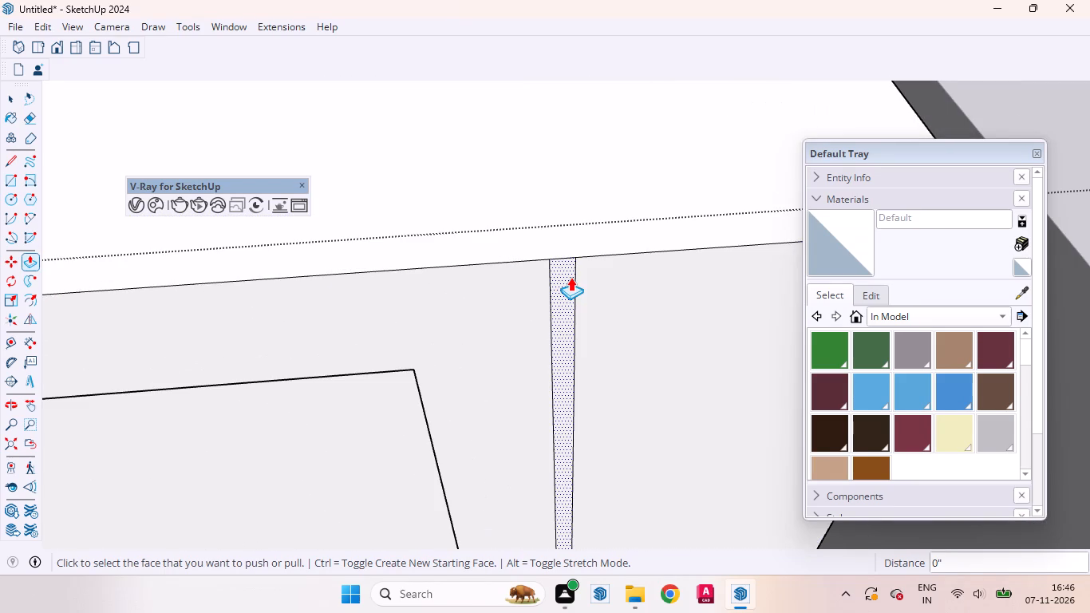
double_click(571, 277)
Examine the cabinet front from several angles to check the recessed gaps and the remaining flat panels.
scroll(567, 200, down, 9)
scroll(567, 182, up, 1)
scroll(567, 182, down, 12)
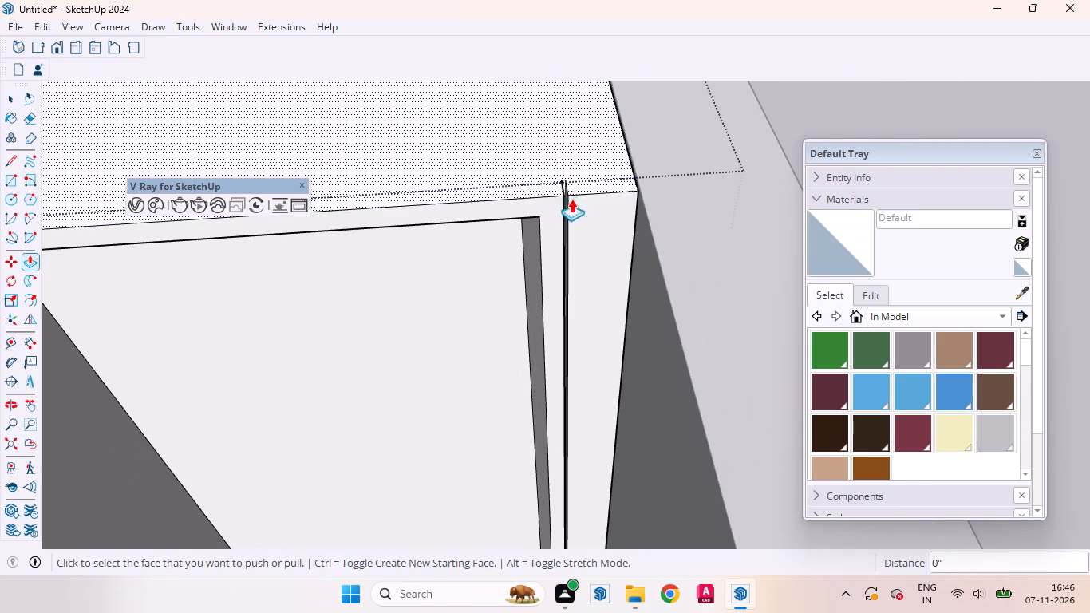
scroll(608, 223, down, 12)
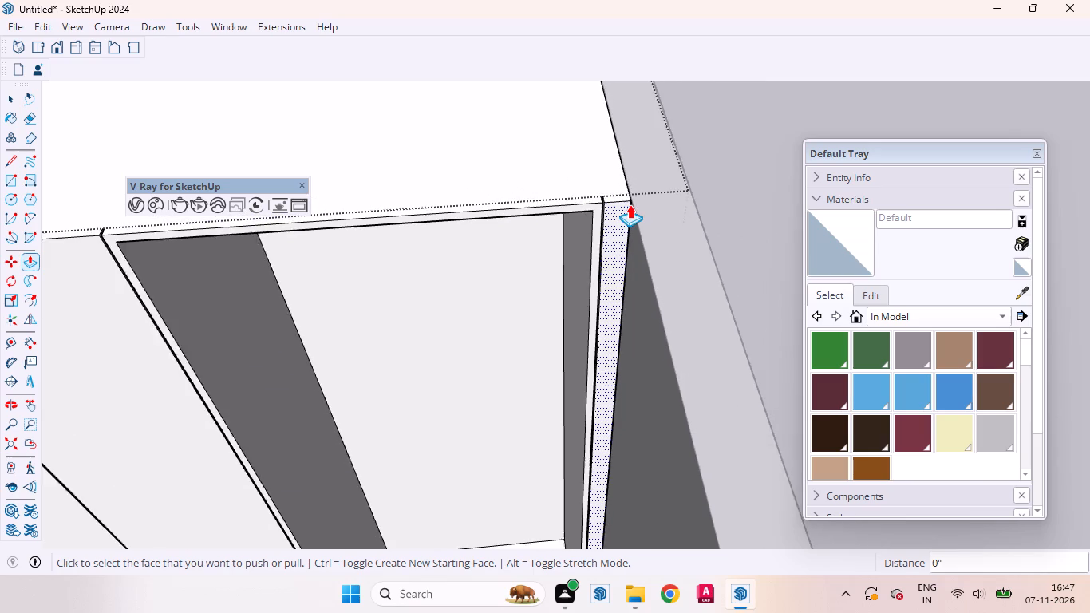
scroll(630, 204, down, 6)
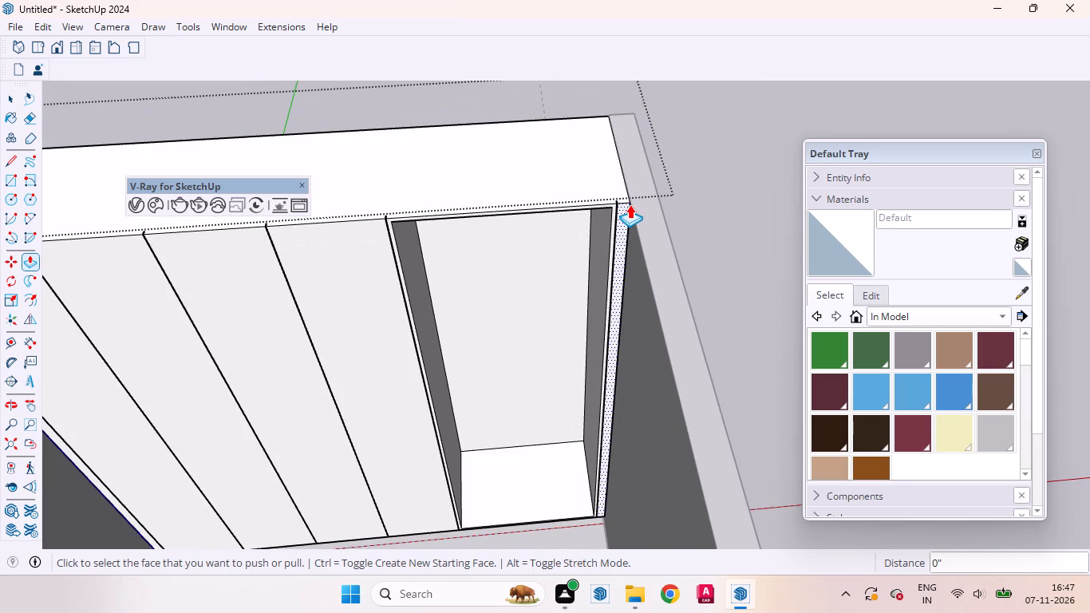
scroll(630, 204, down, 5)
scroll(633, 204, up, 1)
scroll(633, 204, down, 5)
scroll(634, 204, up, 1)
scroll(634, 204, down, 2)
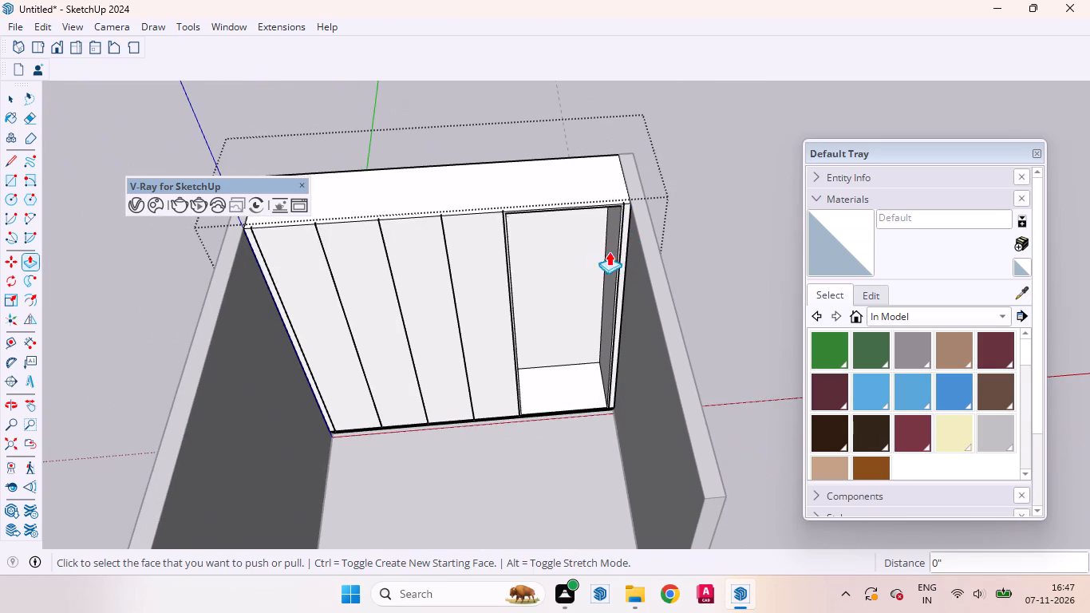
middle_drag(552, 286, 543, 255)
scroll(526, 254, up, 3)
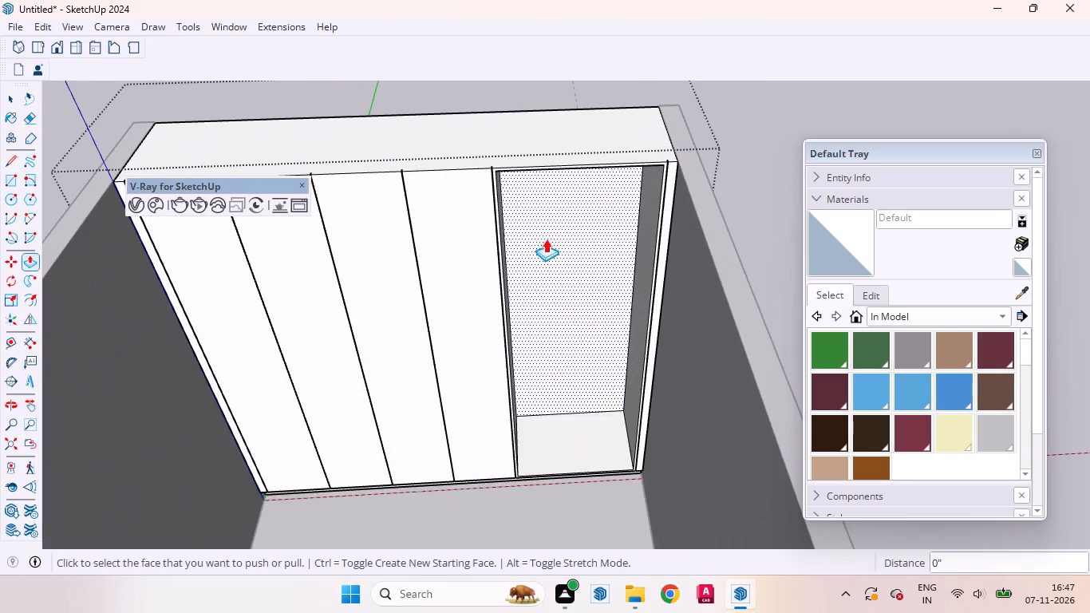
scroll(602, 209, down, 4)
scroll(496, 266, up, 7)
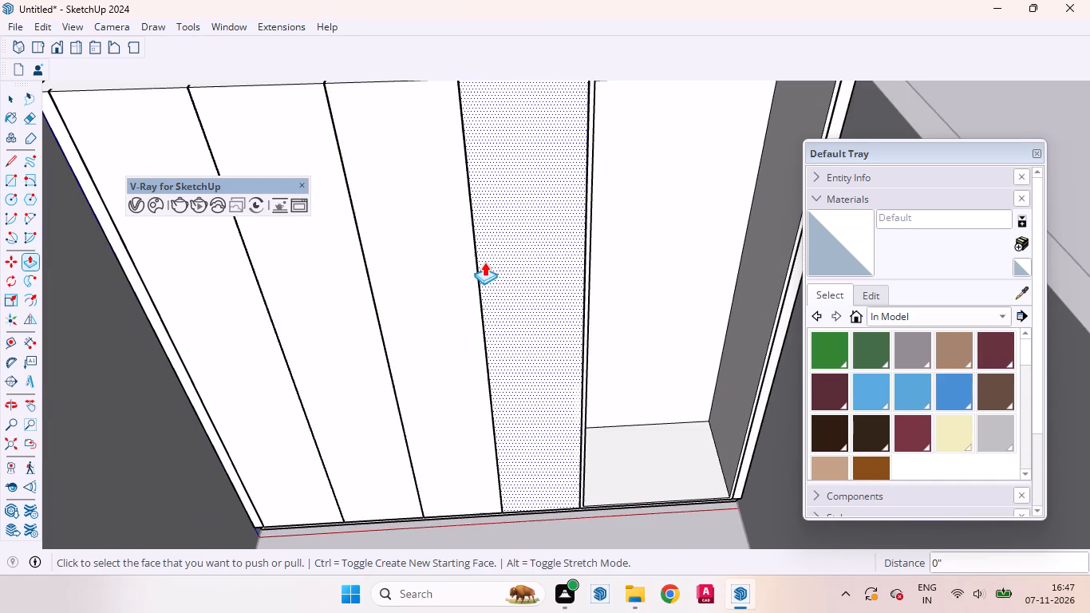
scroll(579, 257, down, 2)
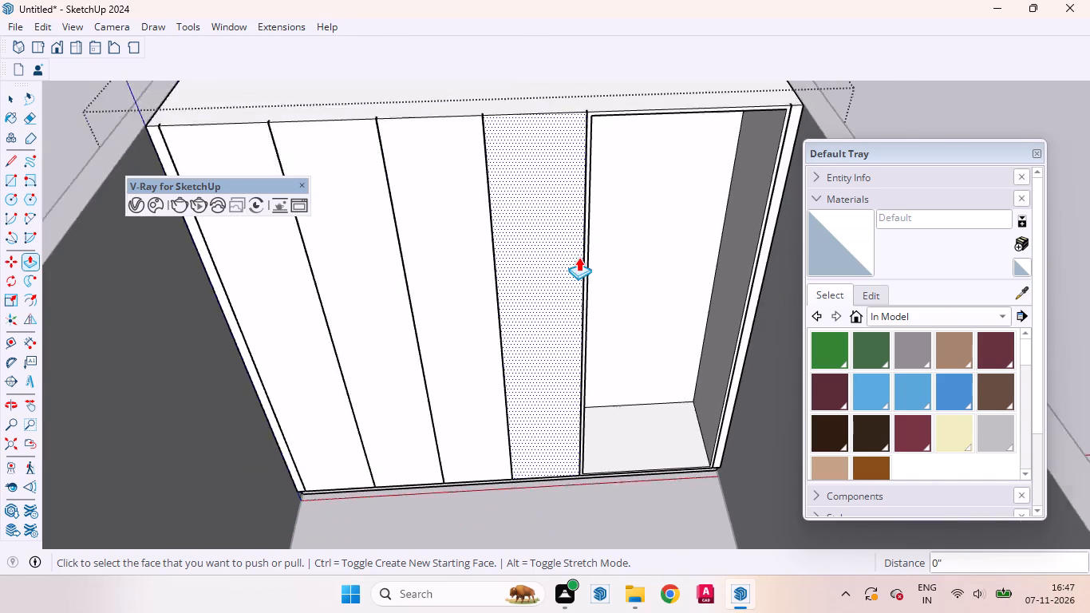
scroll(579, 257, down, 1)
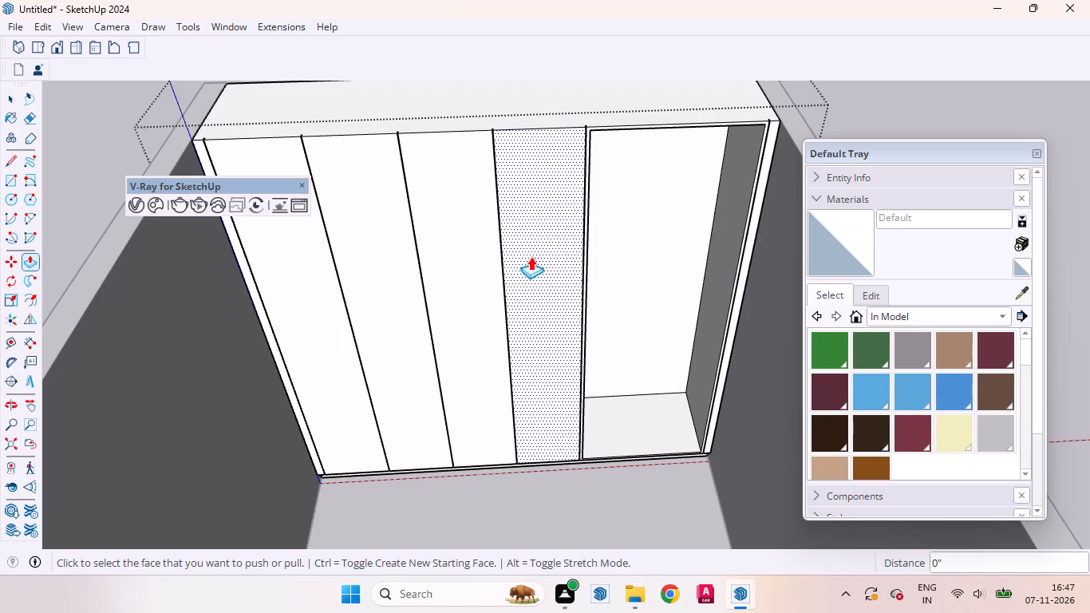
scroll(643, 271, down, 3)
middle_drag(534, 285, 502, 351)
scroll(464, 221, up, 3)
scroll(569, 327, down, 2)
middle_drag(468, 292, 464, 258)
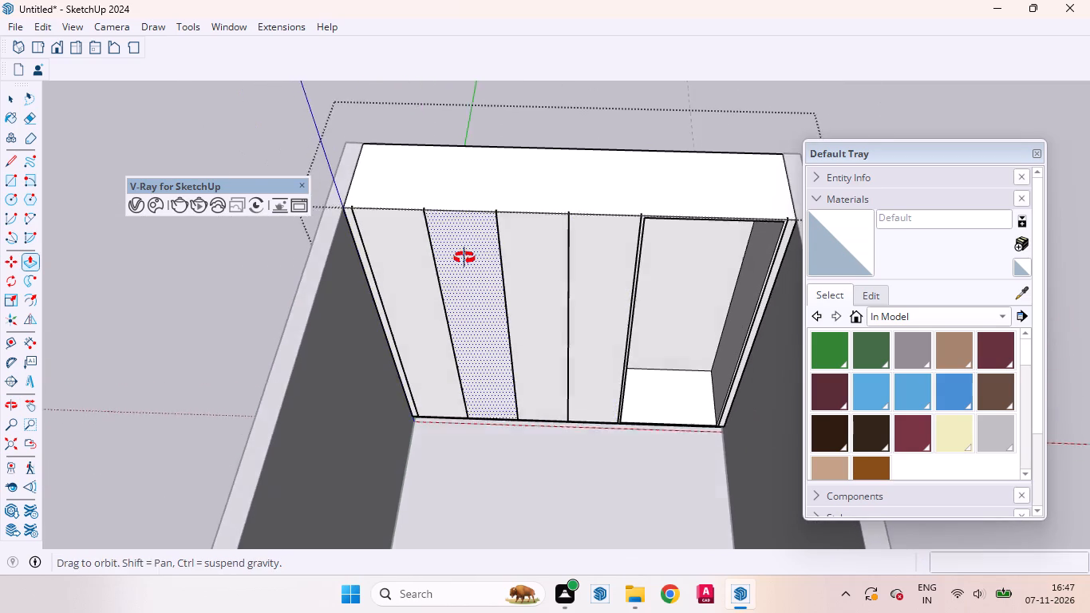
Repeat the 18 mm inward push, keeping the front faces, on the near side strip and the four narrow front panels.
middle_drag(464, 258, 464, 254)
scroll(452, 145, up, 13)
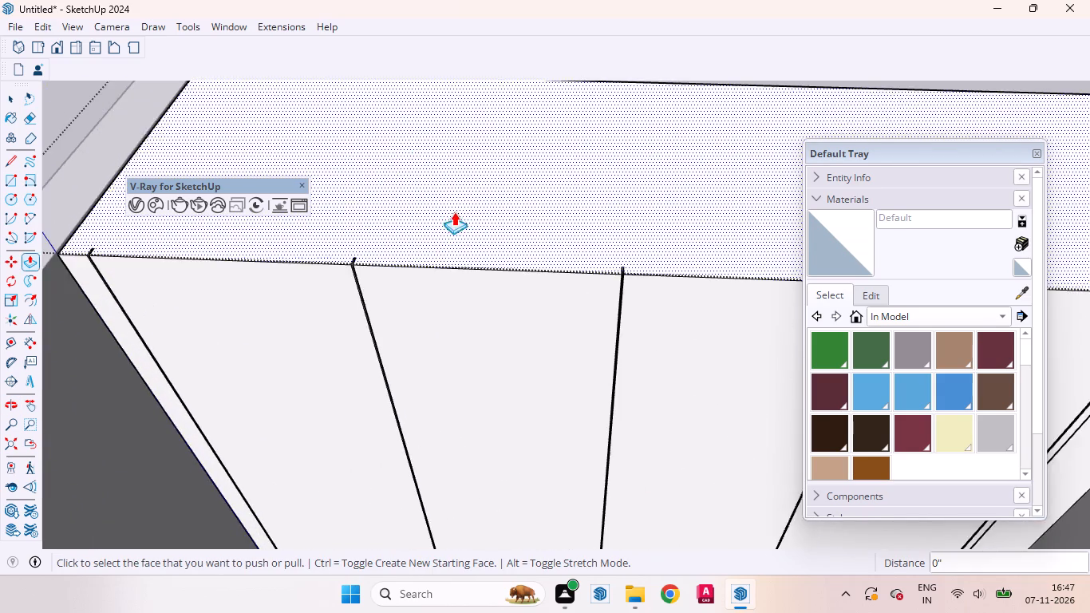
scroll(511, 231, down, 4)
scroll(511, 255, up, 1)
middle_drag(510, 255, 510, 224)
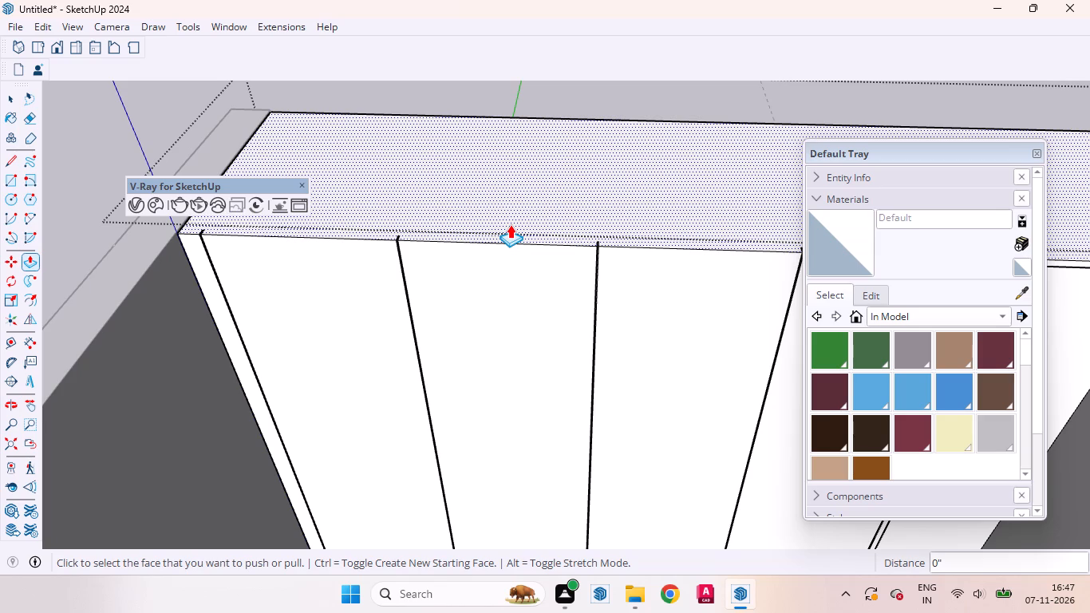
scroll(595, 287, down, 2)
middle_drag(497, 258, 504, 280)
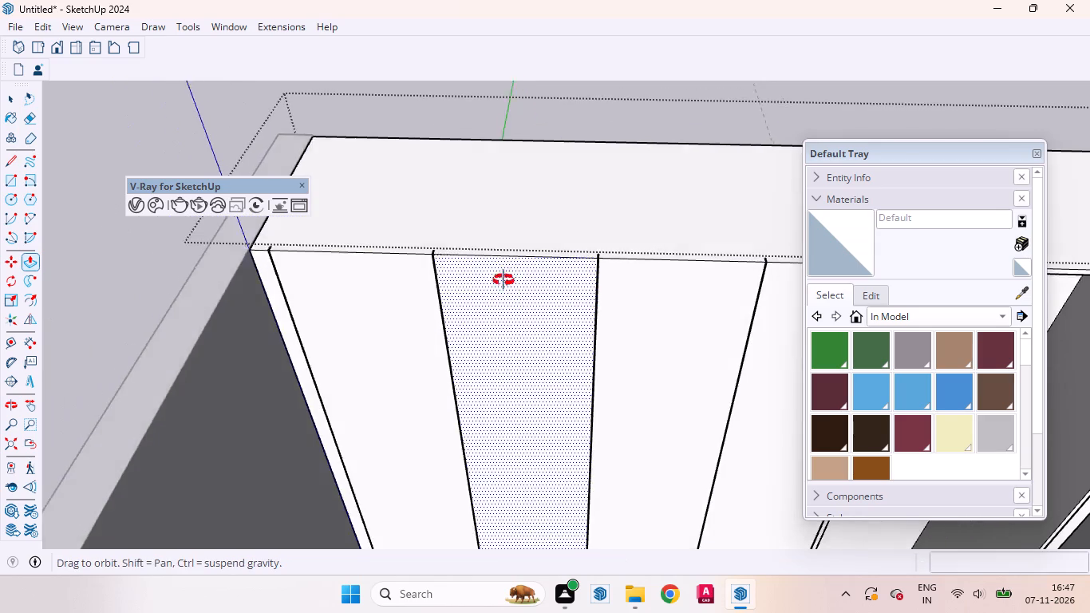
middle_drag(504, 280, 456, 346)
scroll(510, 281, down, 2)
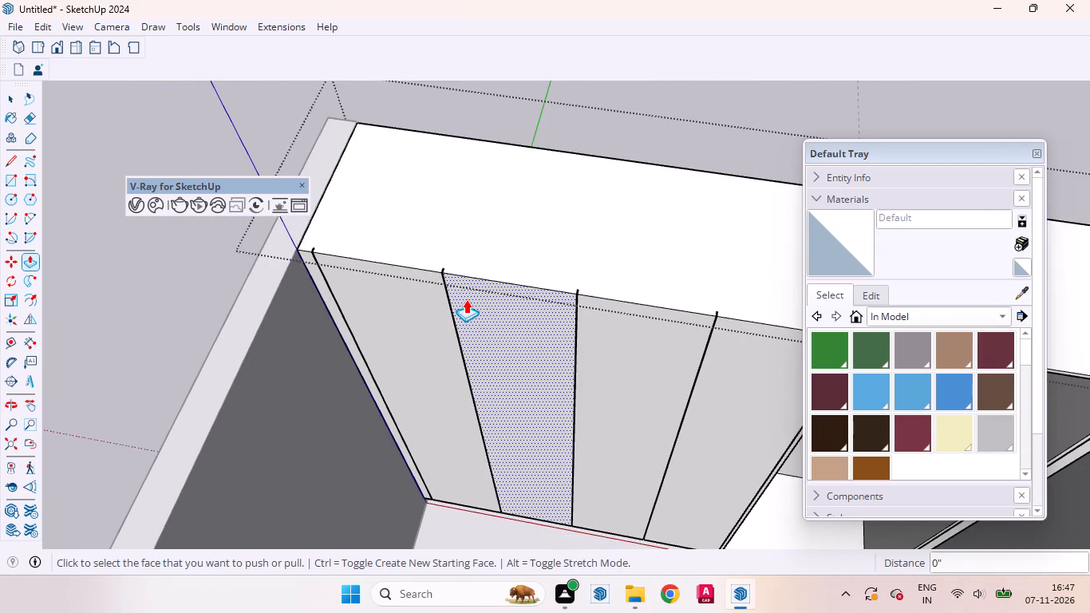
scroll(466, 299, up, 2)
middle_drag(465, 302, 512, 347)
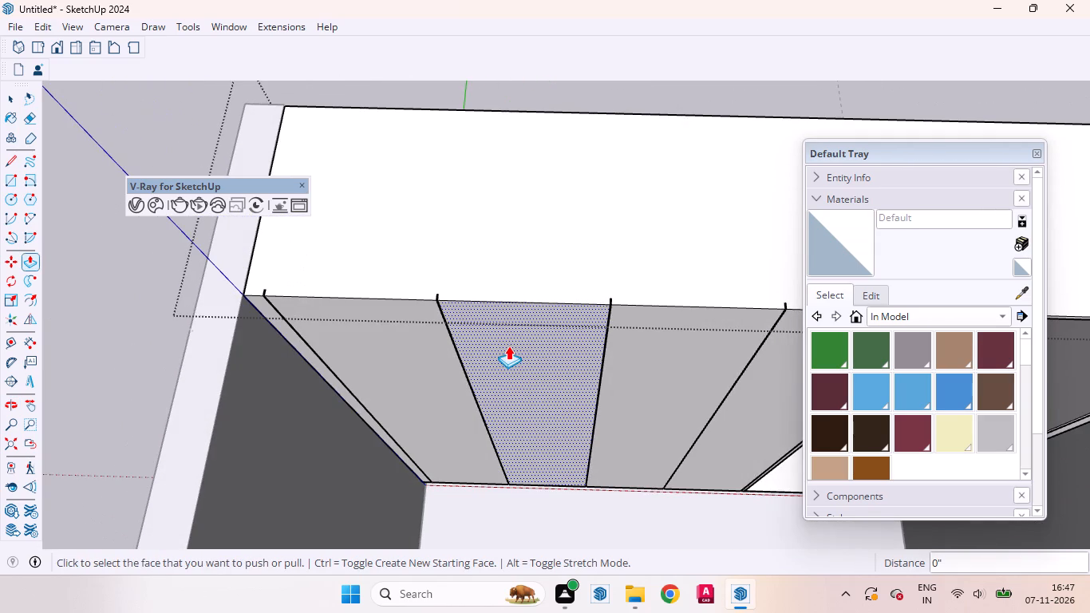
scroll(586, 326, down, 2)
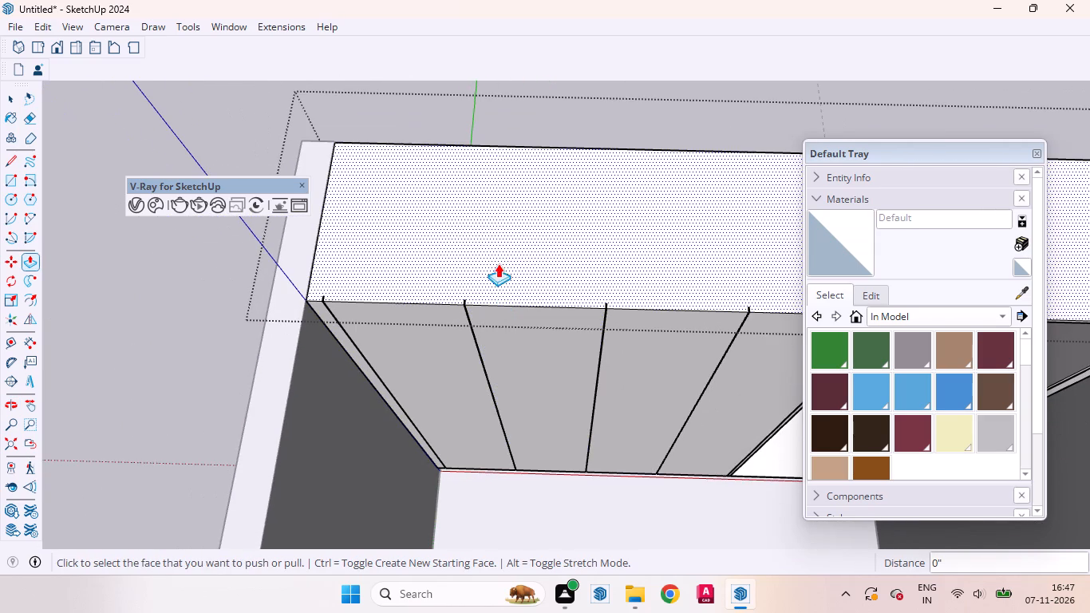
scroll(501, 195, up, 3)
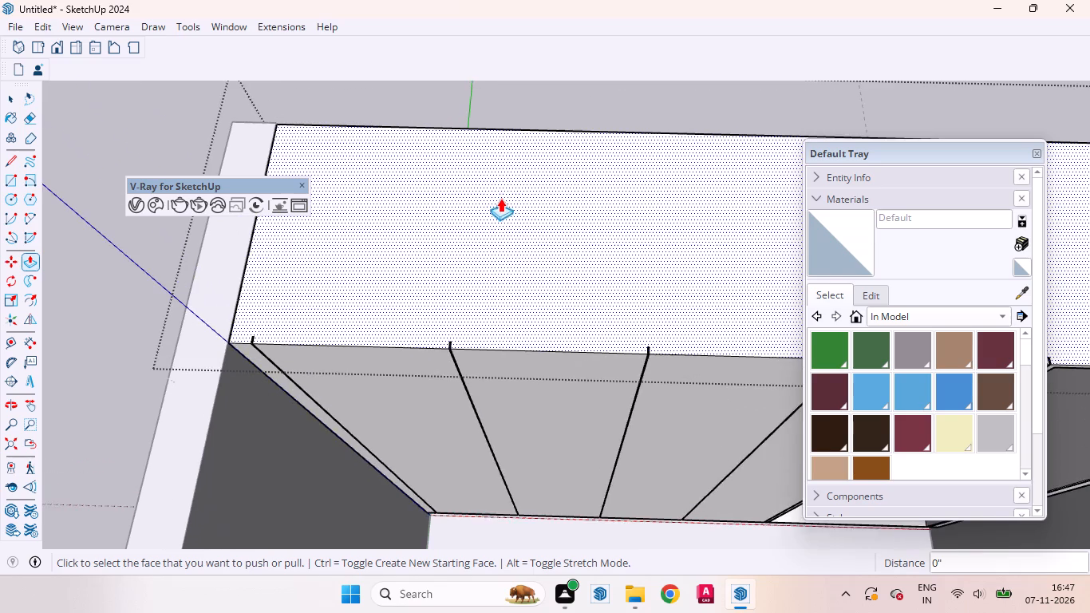
scroll(500, 199, up, 3)
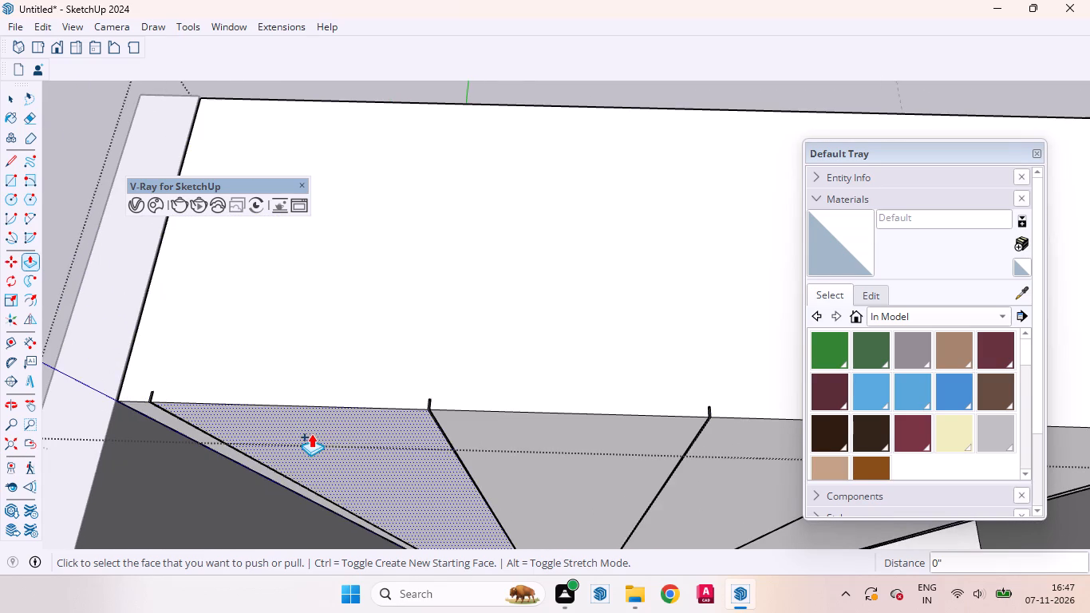
double_click(311, 433)
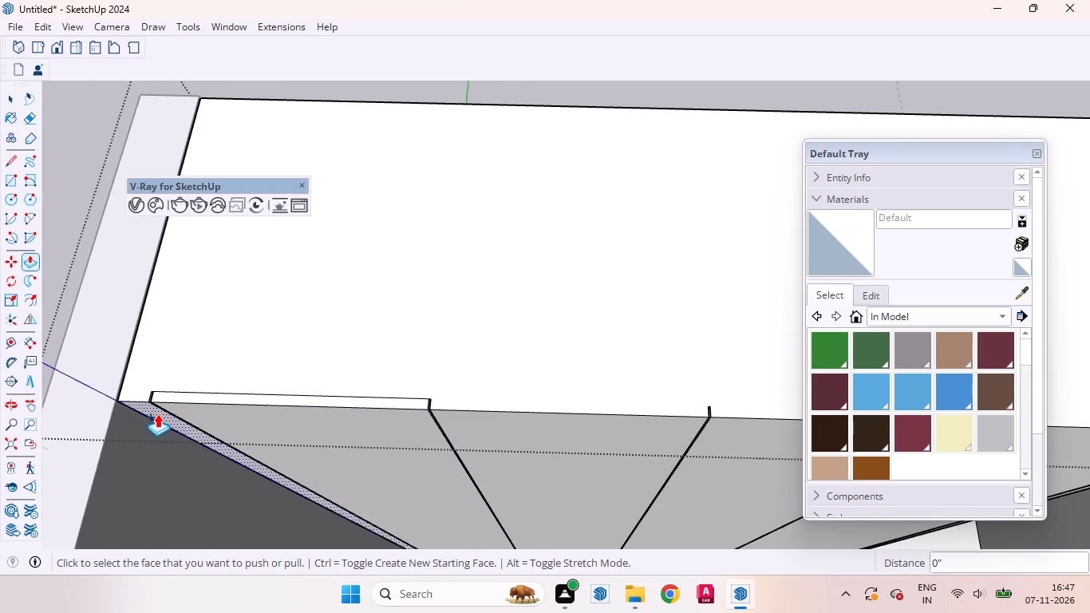
double_click(157, 413)
double_click(487, 461)
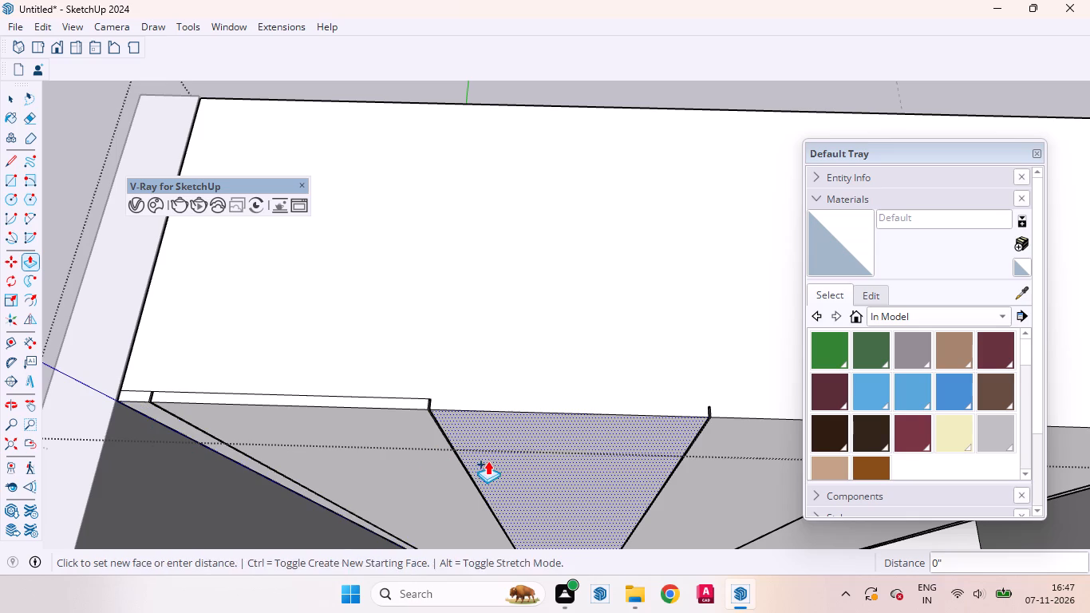
scroll(239, 376, down, 7)
double_click(554, 459)
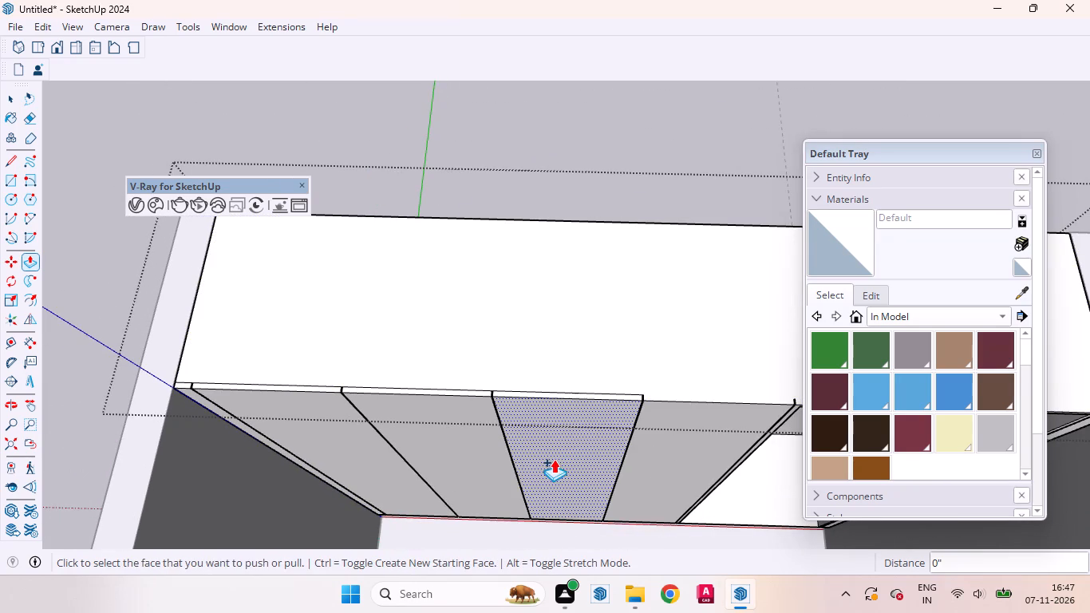
double_click(681, 456)
Repeat the 18 mm inward push, keeping the front faces, on the hollow compartment's border and the far side strip.
scroll(376, 355, up, 1)
scroll(376, 355, down, 11)
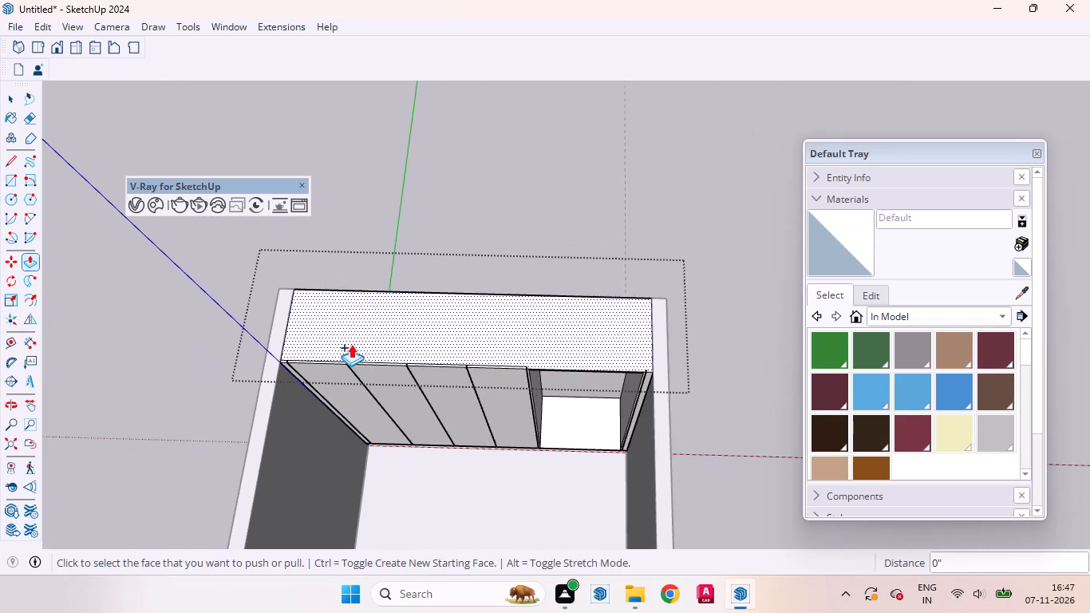
scroll(681, 410, up, 13)
scroll(631, 370, down, 2)
scroll(632, 370, up, 6)
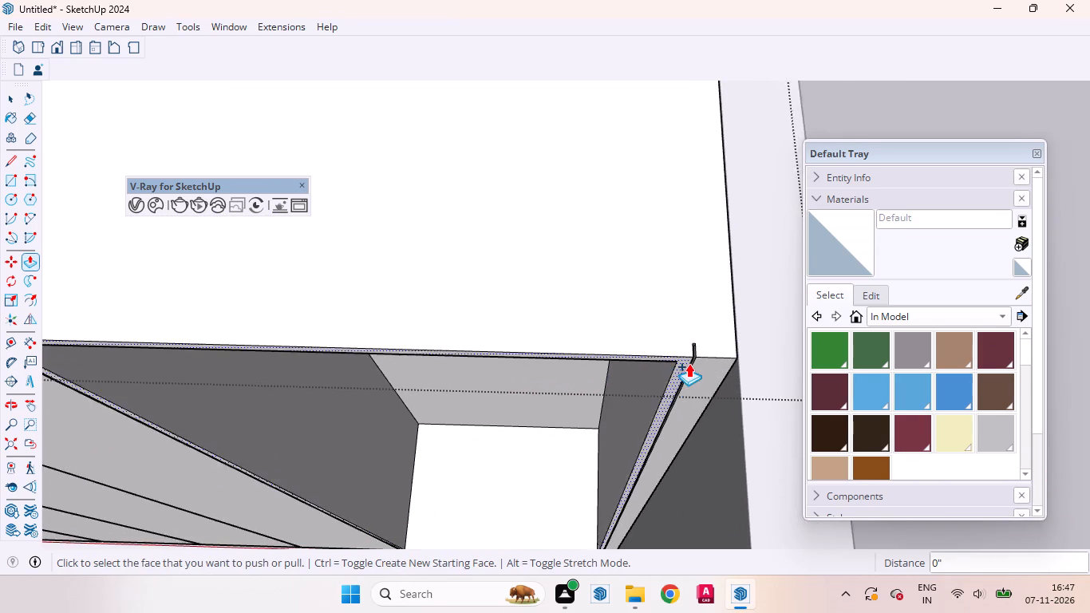
scroll(689, 363, up, 2)
scroll(689, 362, down, 1)
scroll(689, 362, up, 9)
double_click(681, 358)
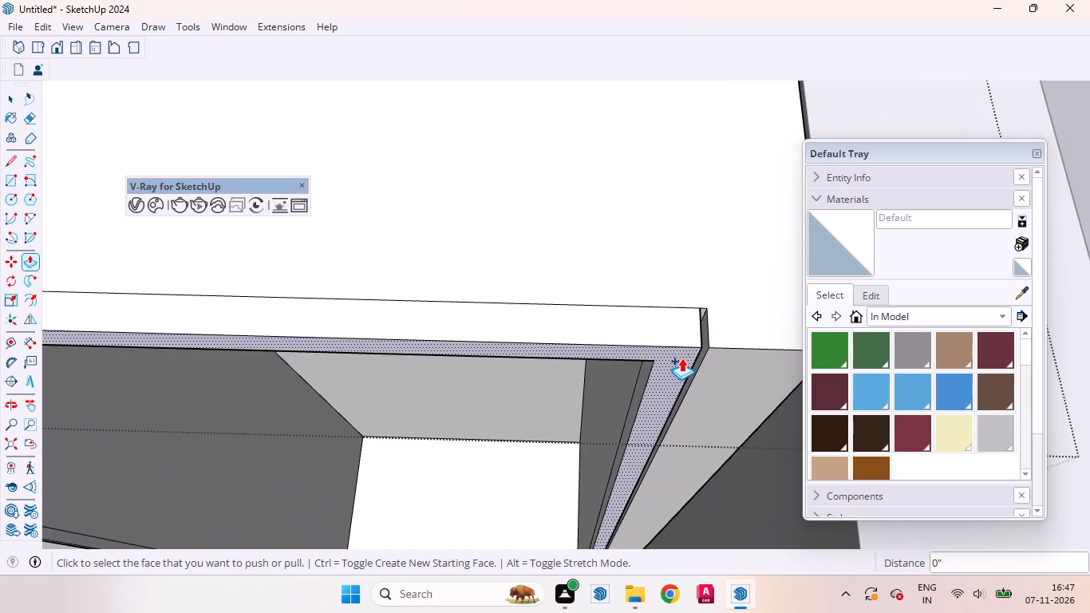
double_click(755, 358)
scroll(654, 272, down, 17)
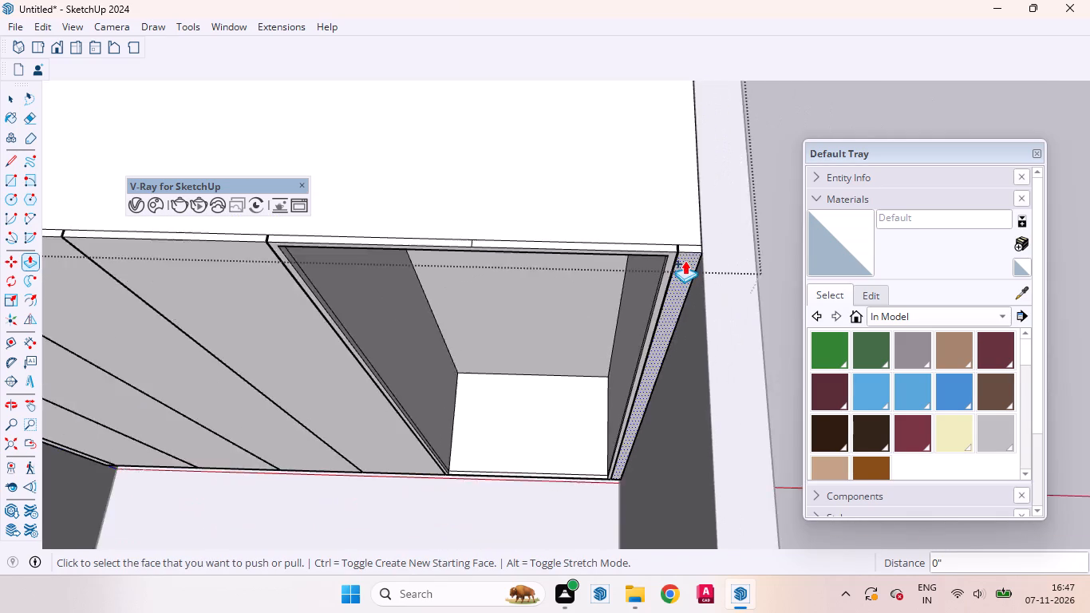
scroll(685, 260, down, 16)
middle_drag(497, 378, 477, 167)
scroll(476, 166, up, 2)
click(17, 93)
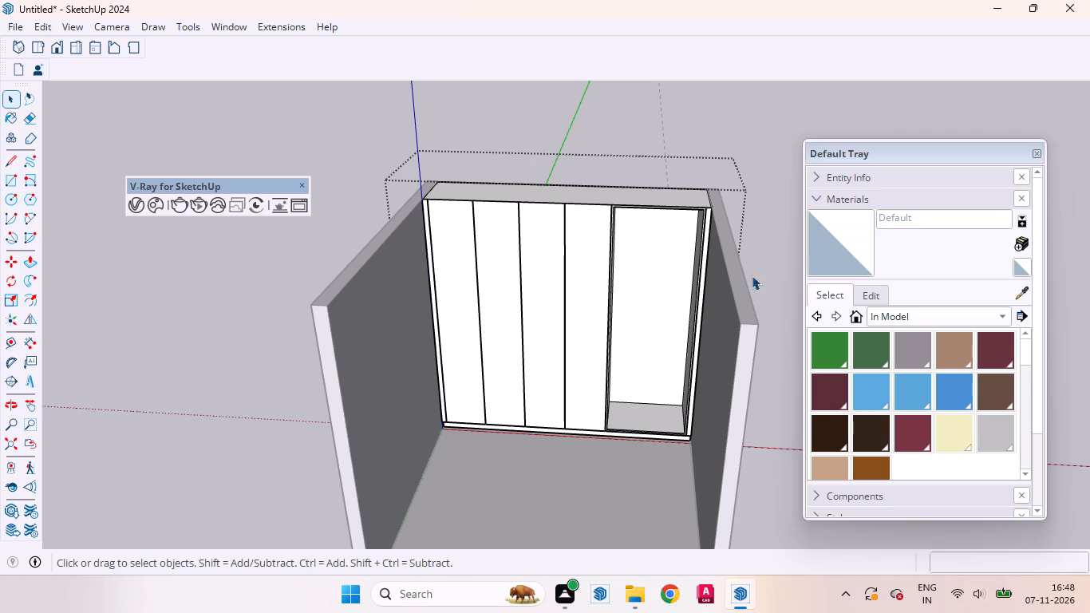
Examine the cabinet front between the walls, checking the panels, gaps and hollow compartment.
scroll(772, 275, down, 5)
middle_drag(705, 325, 717, 290)
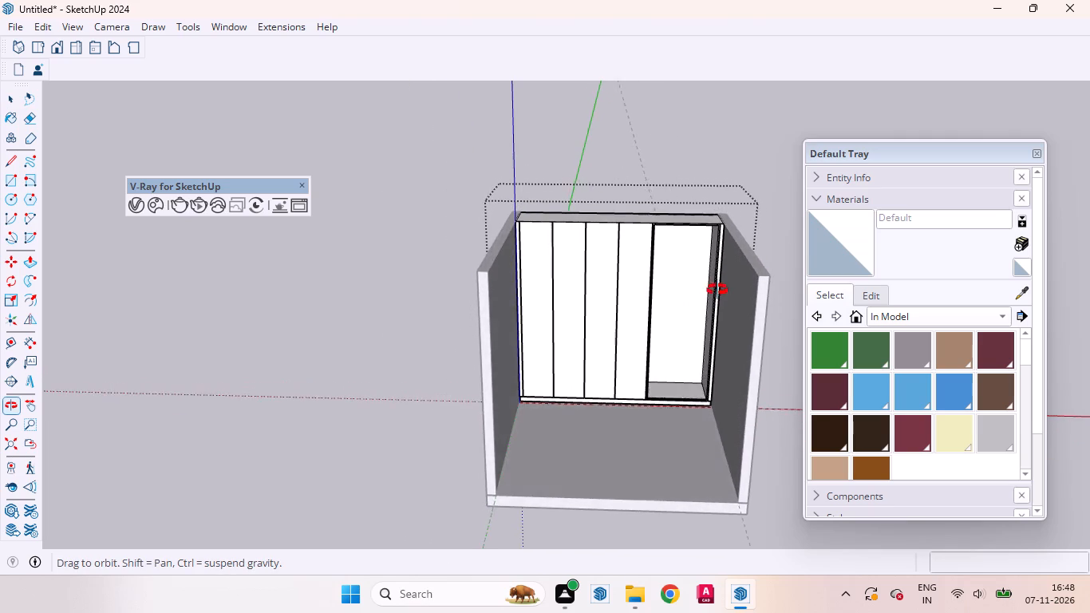
middle_drag(717, 290, 699, 354)
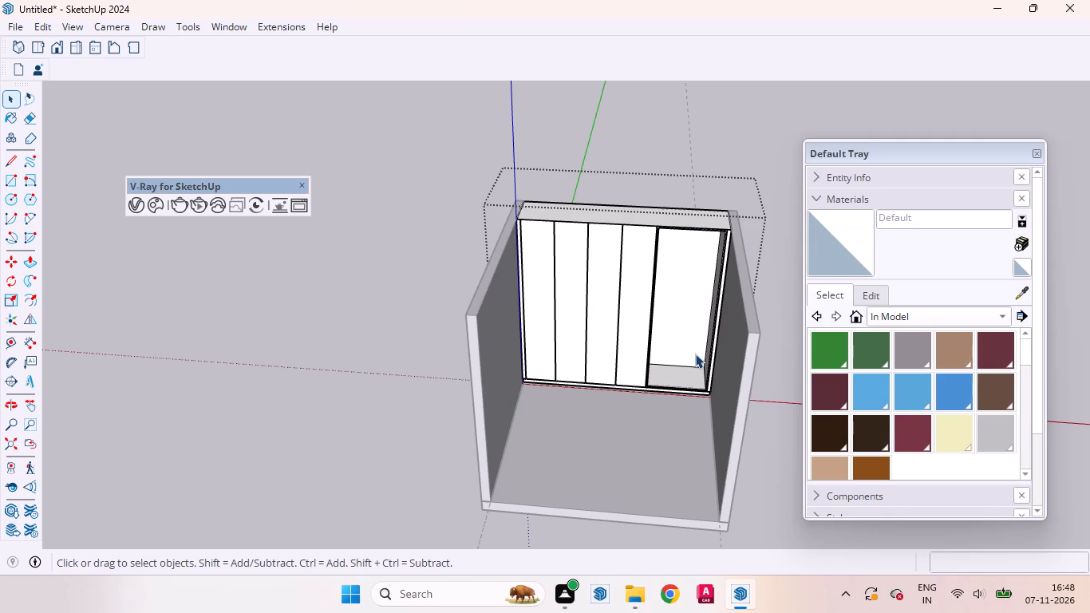
scroll(725, 334, down, 2)
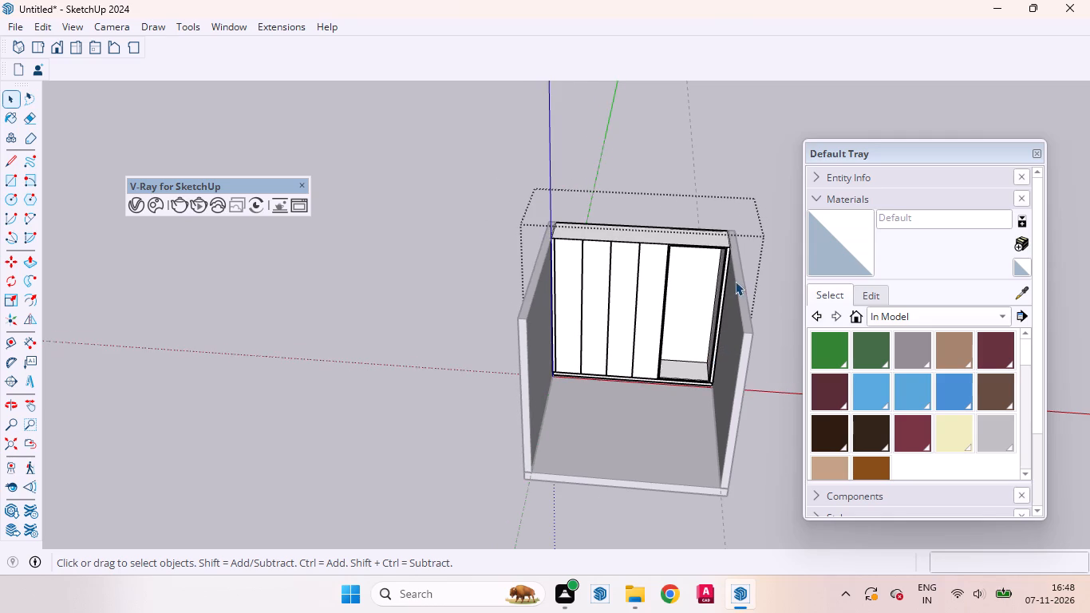
scroll(735, 280, down, 1)
scroll(735, 279, up, 2)
scroll(735, 279, down, 1)
scroll(817, 314, up, 7)
scroll(626, 302, down, 1)
scroll(624, 326, up, 4)
middle_drag(626, 338, 618, 303)
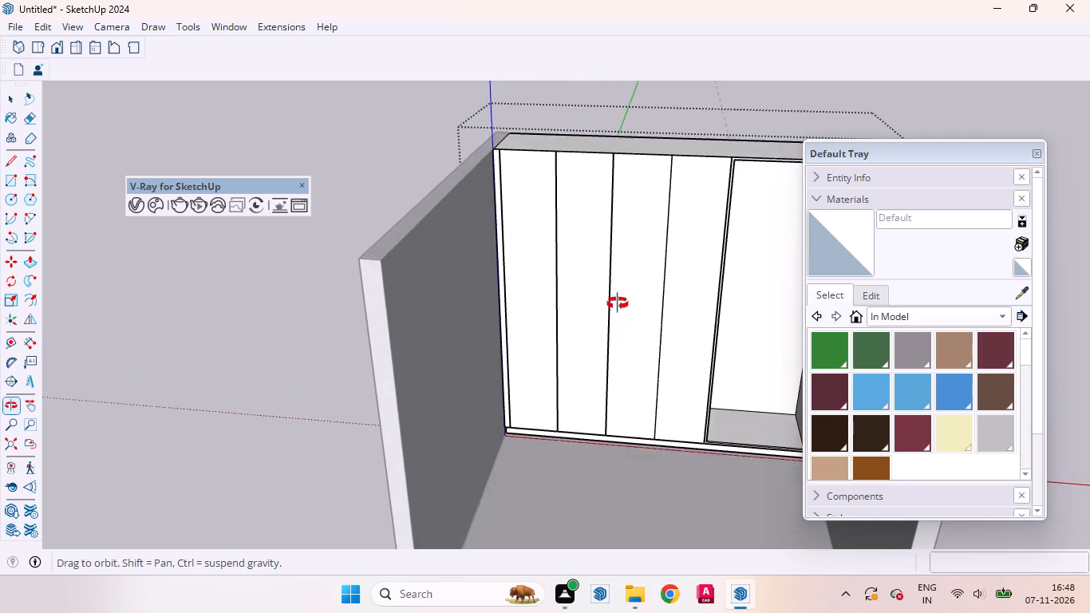
middle_drag(618, 303, 618, 284)
scroll(618, 284, up, 1)
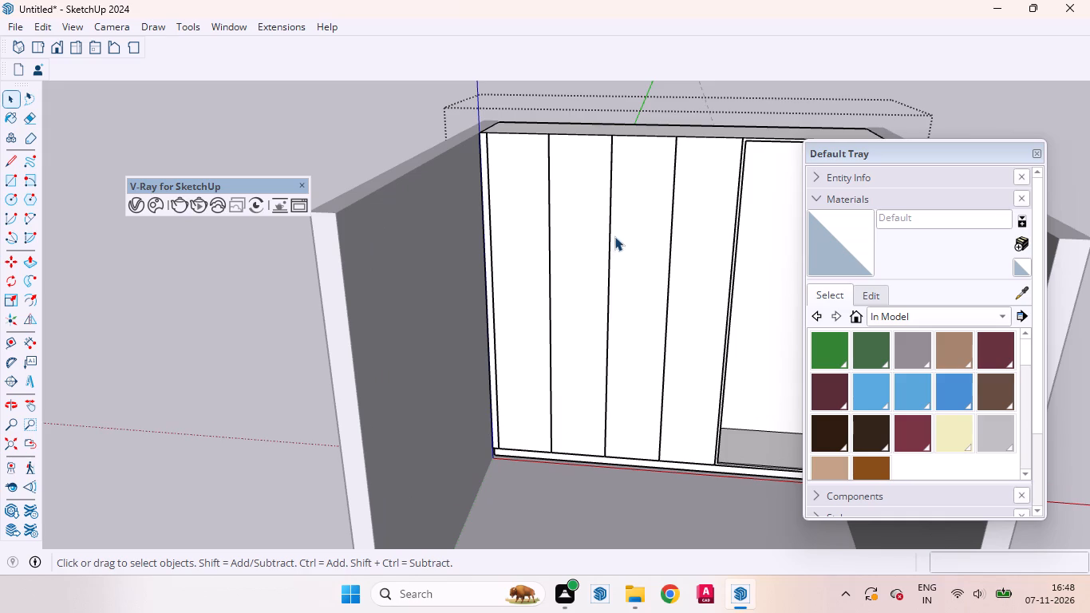
middle_drag(617, 243, 633, 274)
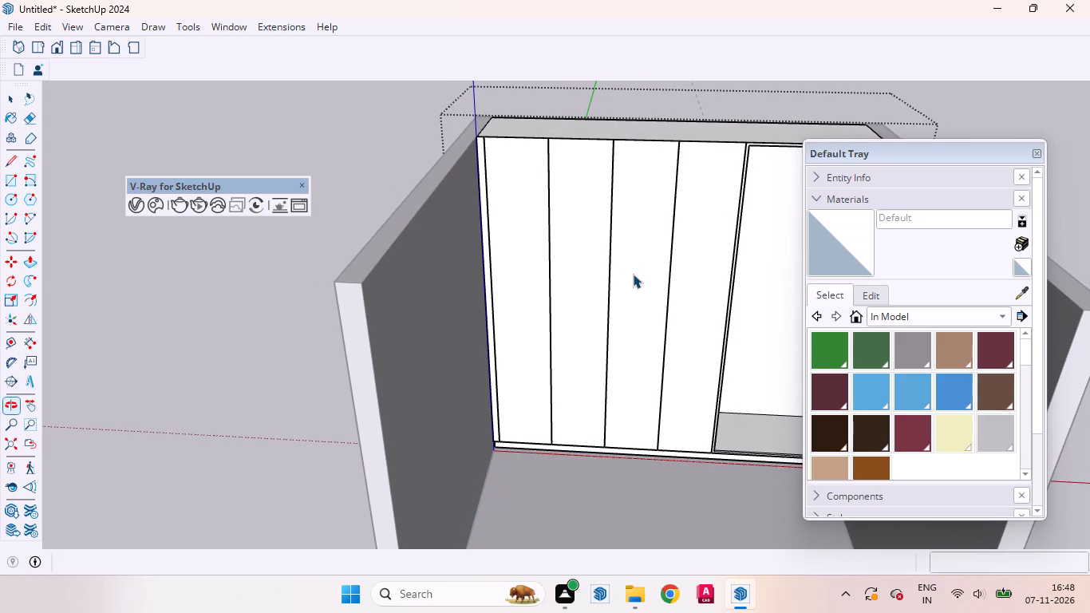
scroll(618, 272, down, 3)
middle_drag(622, 279, 628, 212)
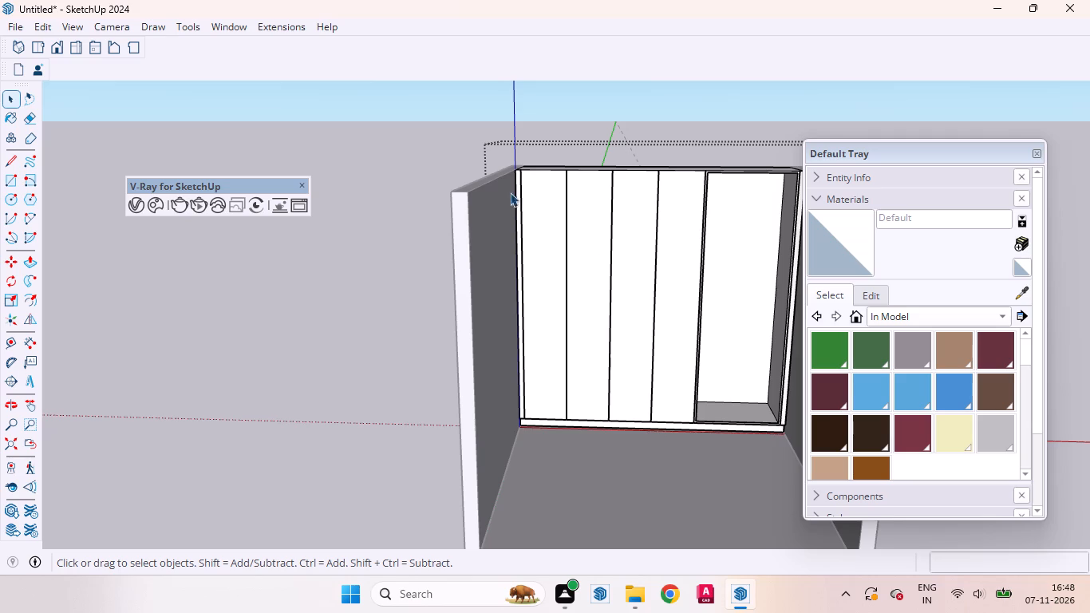
Examine the cabinet's top corner up close, along with its back and the surrounding walls.
scroll(572, 164, up, 9)
scroll(345, 151, down, 5)
middle_drag(382, 167, 462, 290)
scroll(462, 290, up, 2)
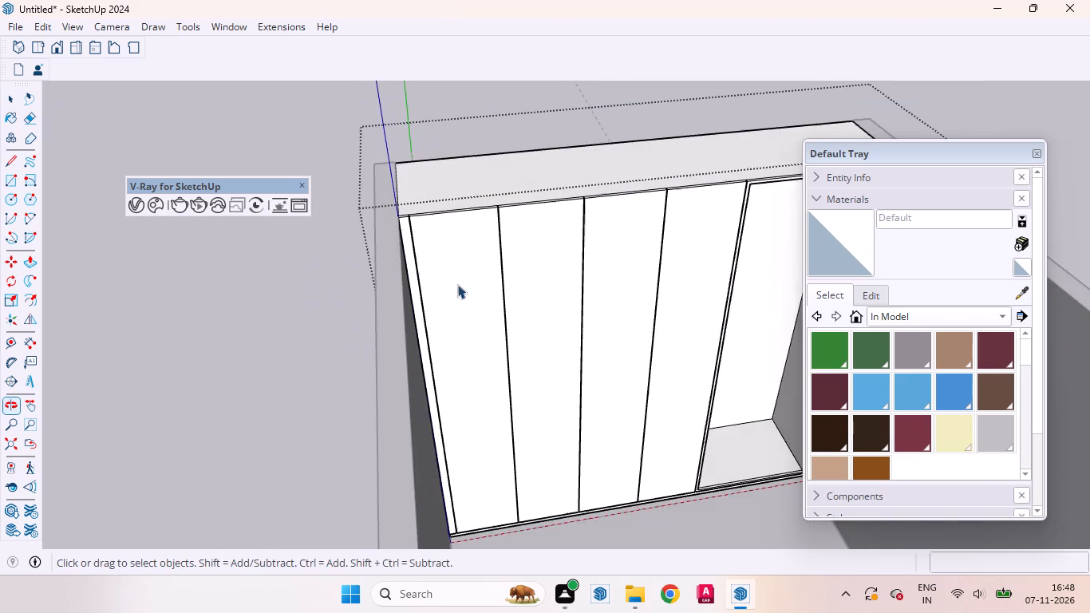
scroll(457, 284, up, 19)
middle_drag(508, 259, 285, 166)
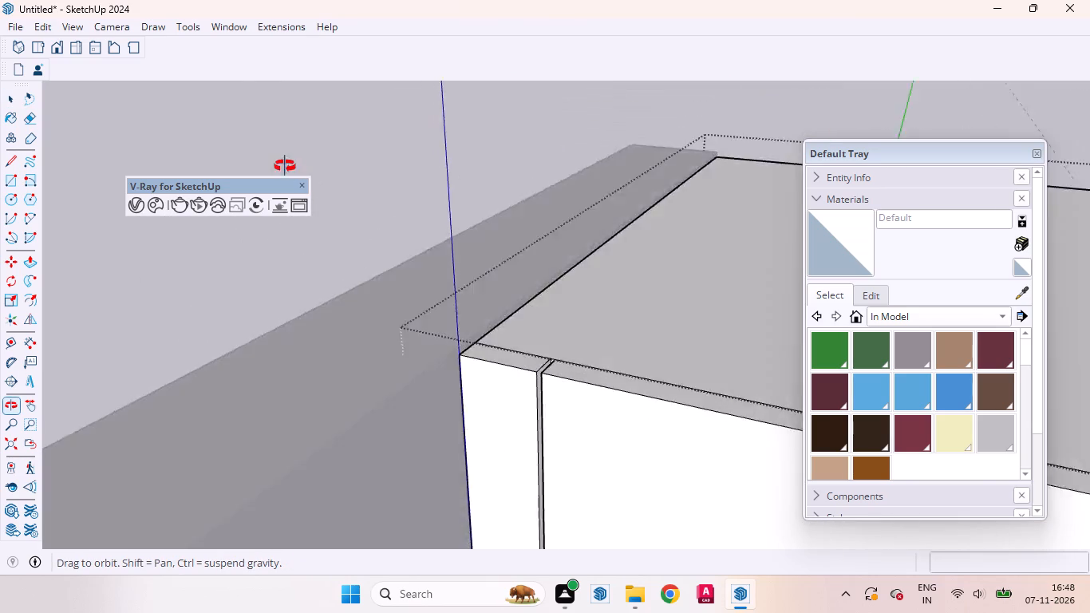
middle_drag(285, 166, 265, 89)
scroll(498, 283, down, 1)
scroll(498, 283, up, 1)
scroll(498, 283, down, 1)
scroll(498, 283, up, 3)
scroll(496, 283, down, 4)
scroll(496, 283, up, 1)
scroll(496, 283, down, 7)
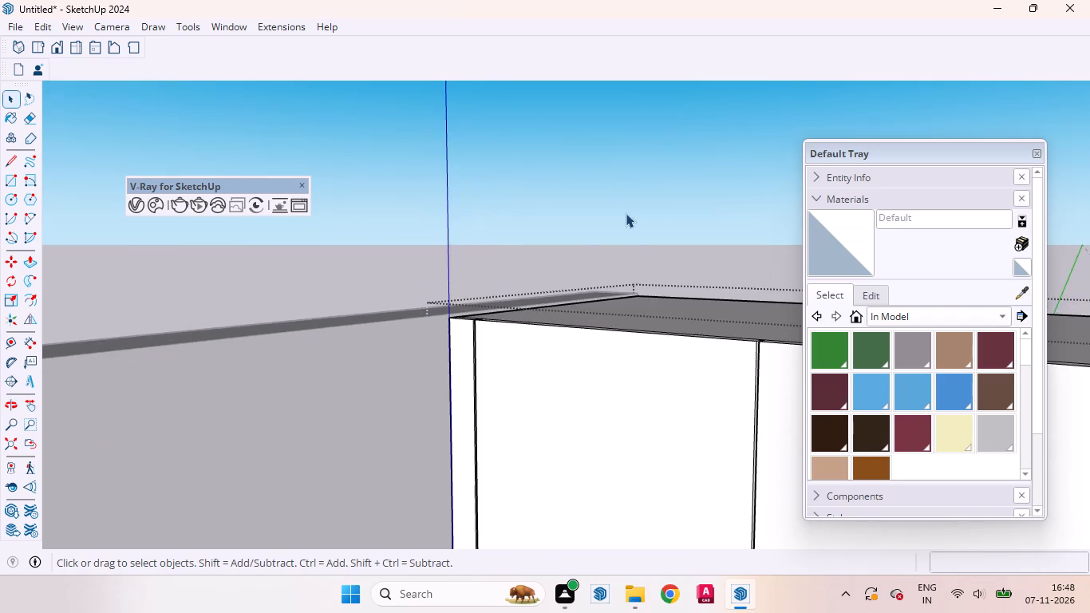
middle_drag(627, 229, 172, 313)
scroll(171, 300, up, 1)
scroll(290, 225, down, 15)
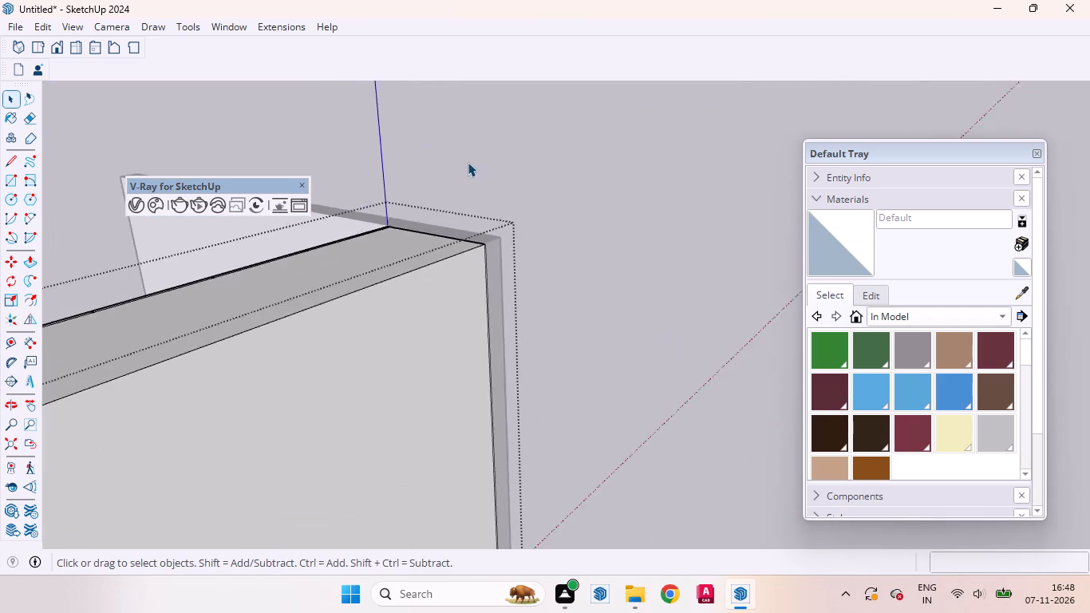
scroll(468, 162, down, 3)
scroll(476, 161, up, 1)
scroll(484, 160, down, 5)
scroll(495, 481, up, 9)
middle_drag(416, 514, 555, 545)
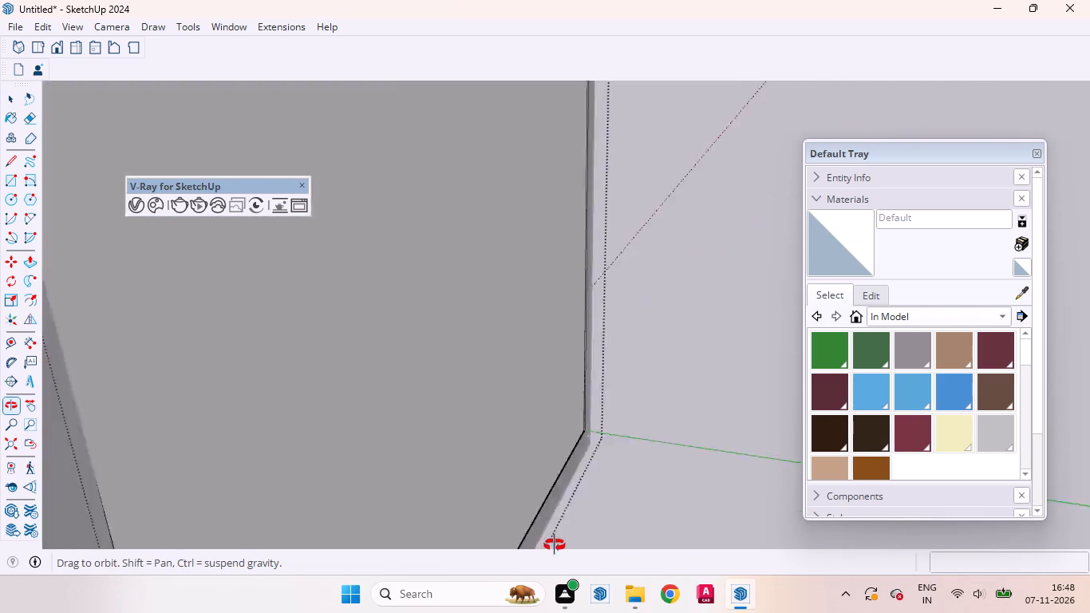
middle_drag(555, 545, 652, 612)
scroll(653, 607, up, 1)
scroll(467, 421, down, 8)
middle_drag(444, 437, 903, 406)
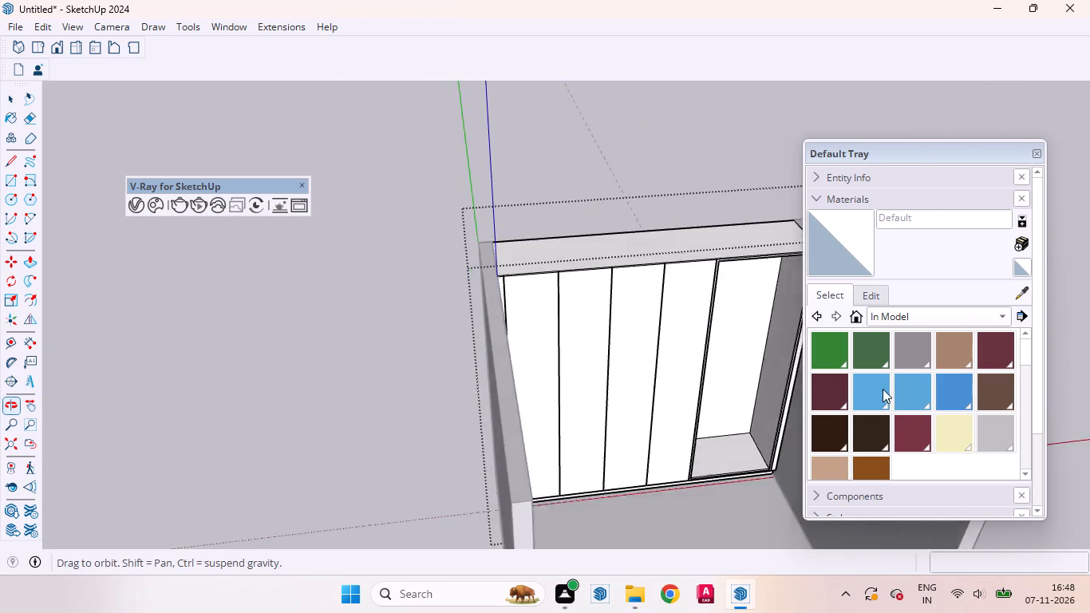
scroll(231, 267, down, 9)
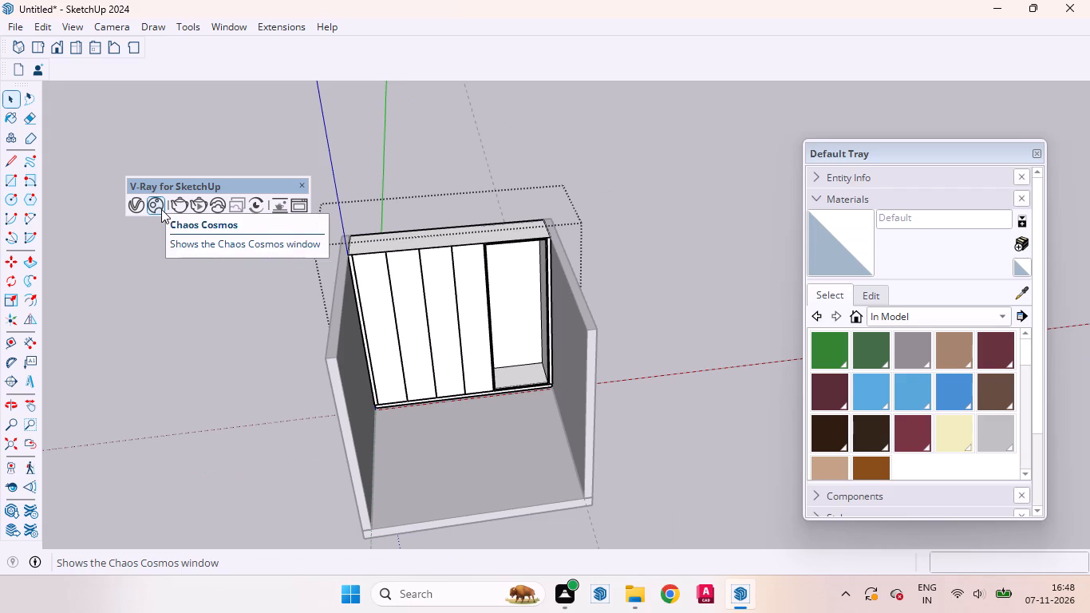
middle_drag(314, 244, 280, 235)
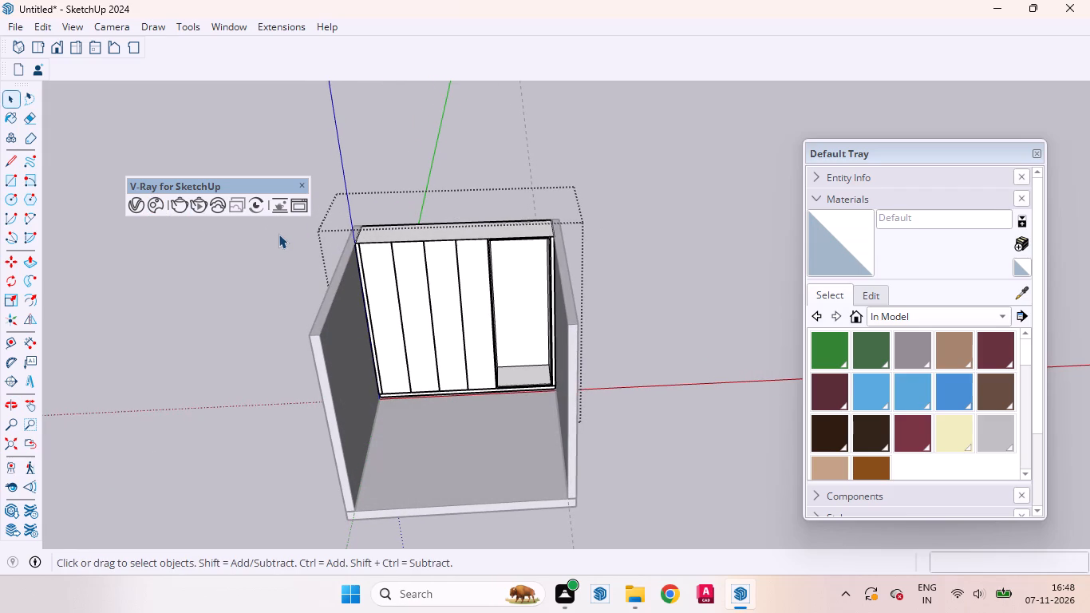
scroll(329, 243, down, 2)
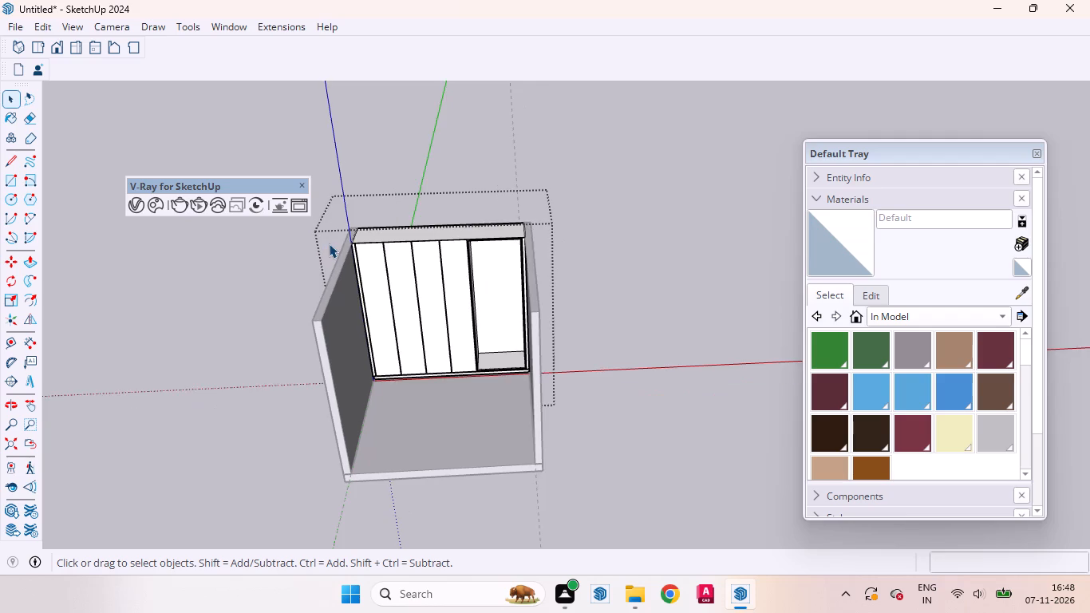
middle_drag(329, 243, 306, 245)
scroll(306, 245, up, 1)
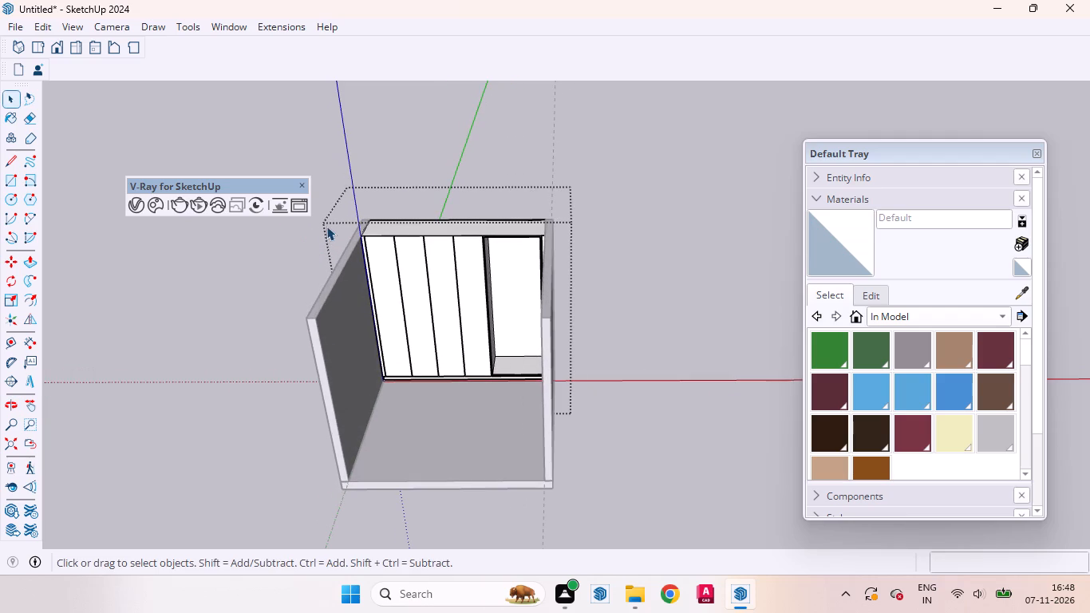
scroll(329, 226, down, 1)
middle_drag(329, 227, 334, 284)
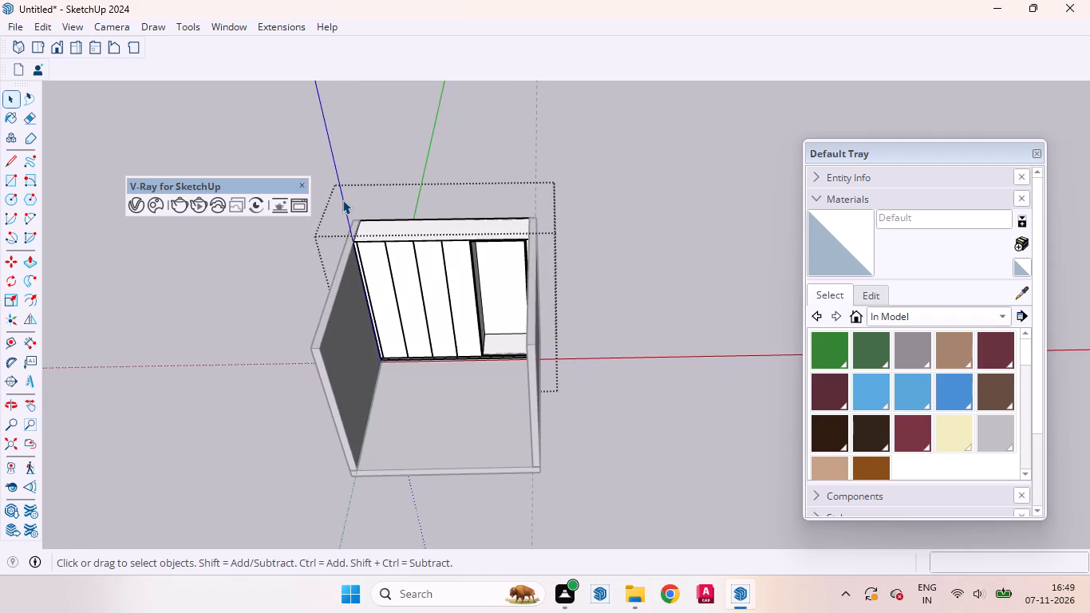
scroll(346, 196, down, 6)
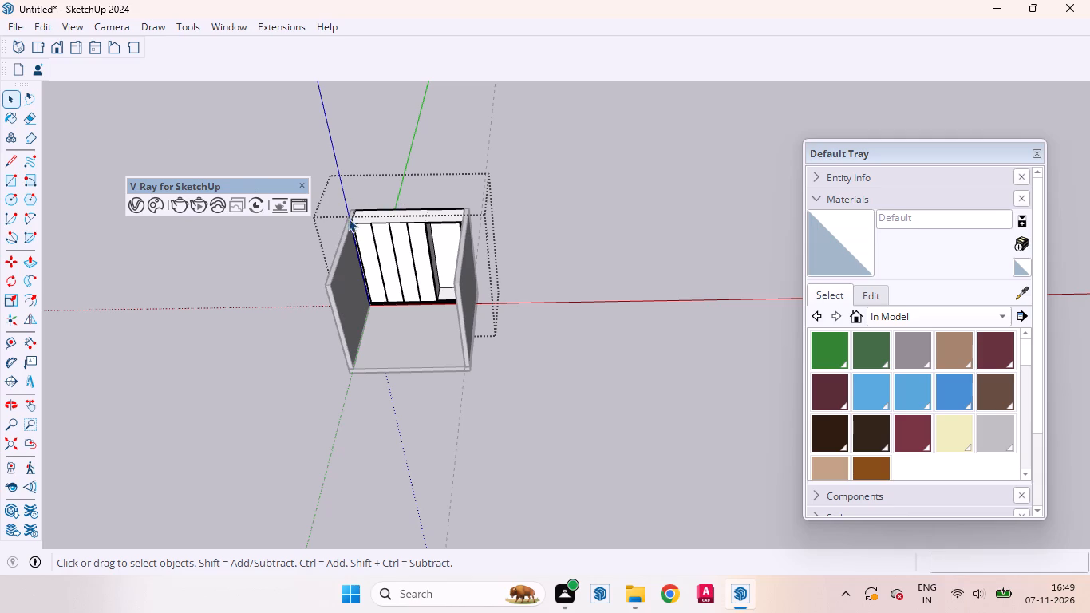
Draw a line straight across the hollow compartment's bottom border, starting from the midpoint of its front edge.
scroll(350, 223, down, 1)
scroll(353, 225, up, 9)
middle_drag(412, 327, 467, 441)
scroll(467, 441, up, 11)
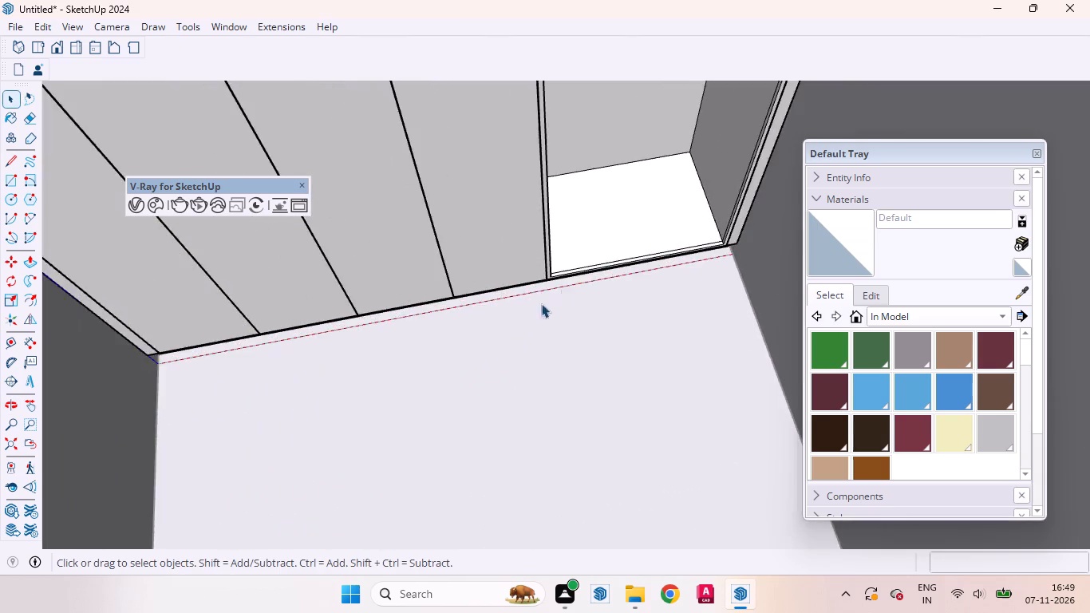
scroll(541, 303, up, 3)
middle_drag(618, 262, 515, 284)
scroll(525, 283, up, 1)
click(581, 278)
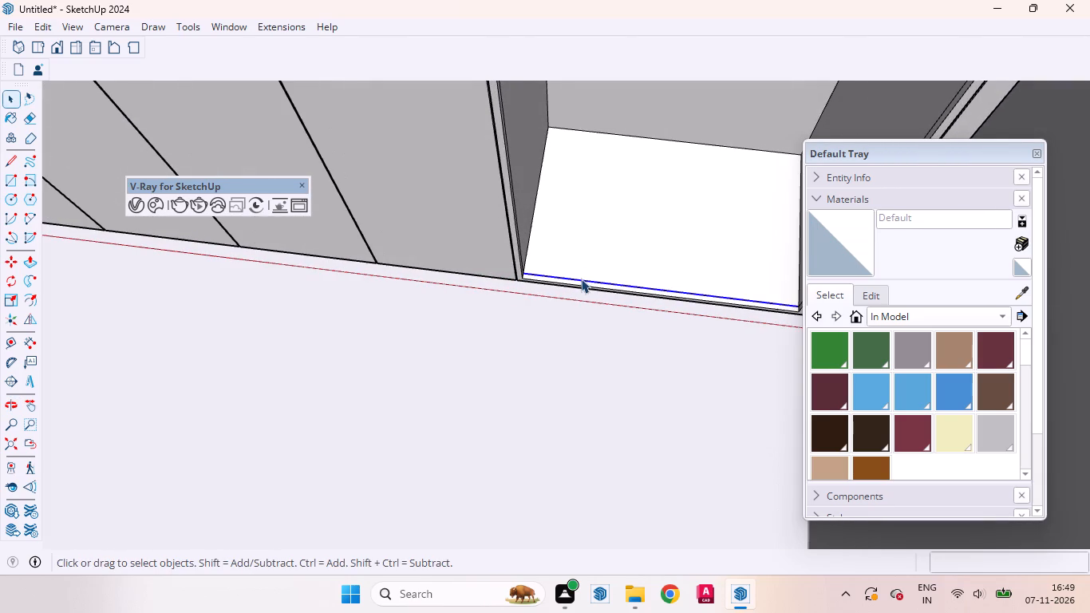
click(594, 259)
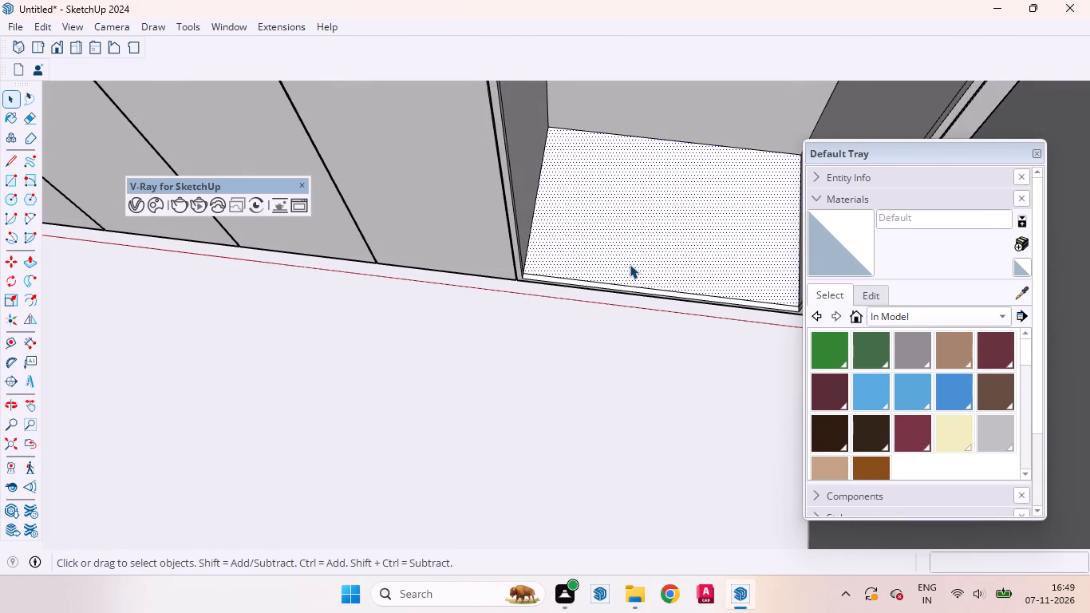
key(l)
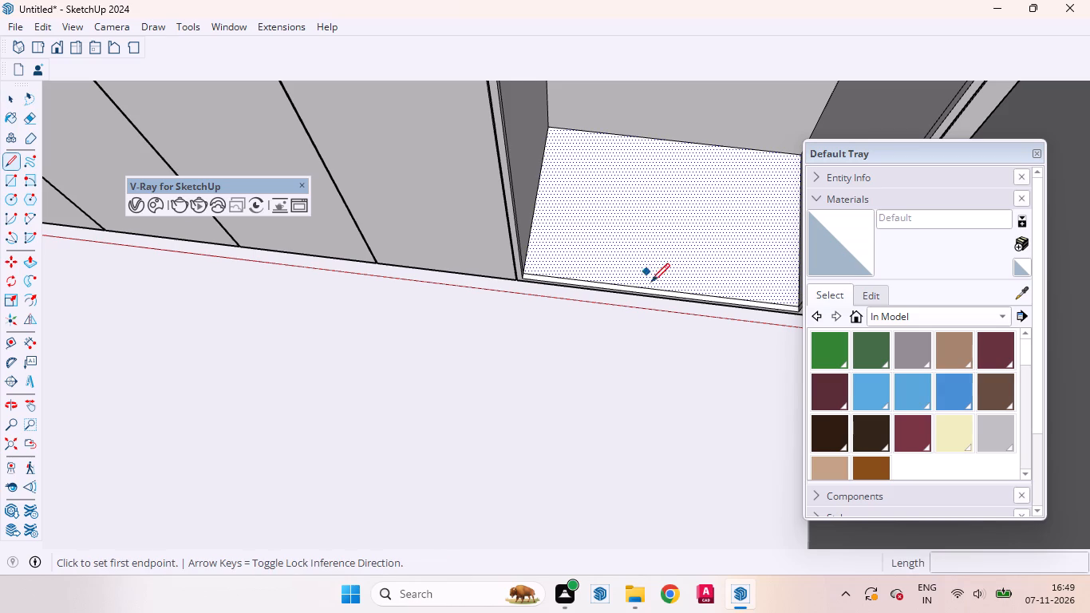
click(660, 295)
scroll(660, 293, up, 13)
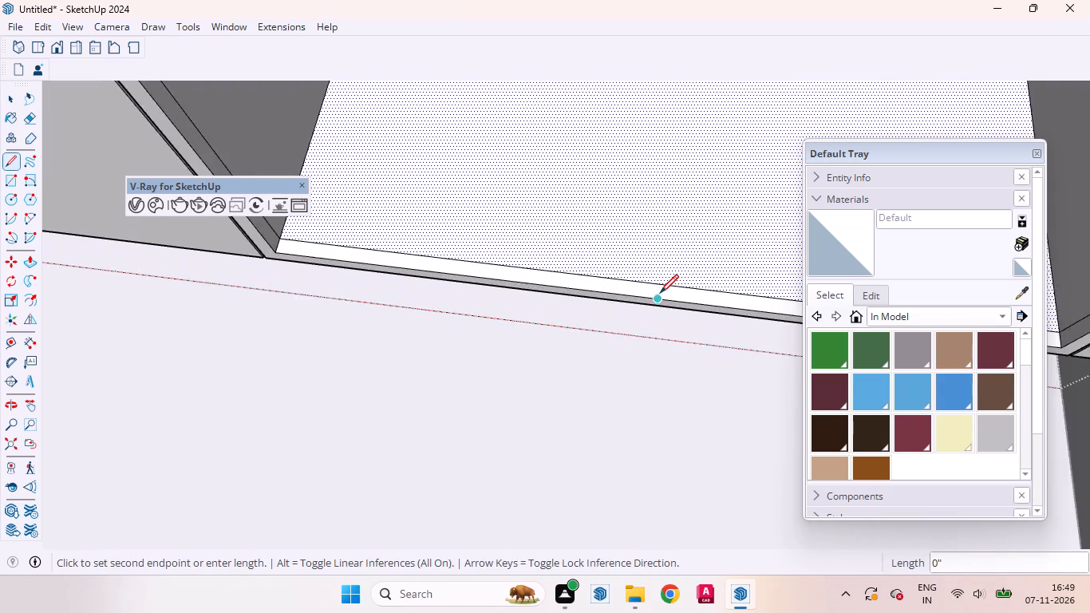
scroll(660, 293, up, 2)
scroll(660, 293, down, 1)
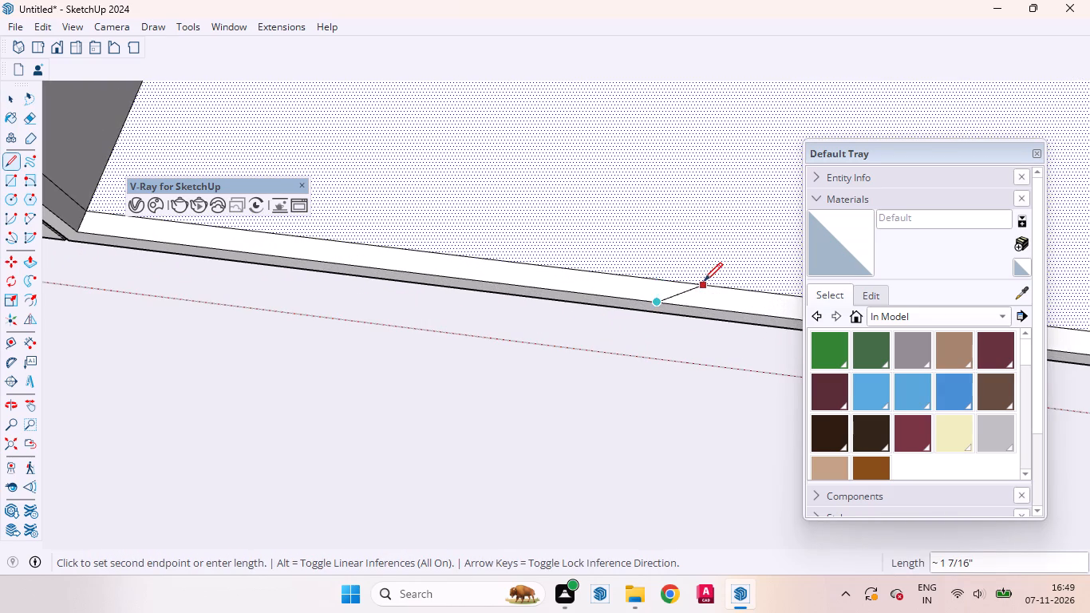
click(658, 276)
key(space)
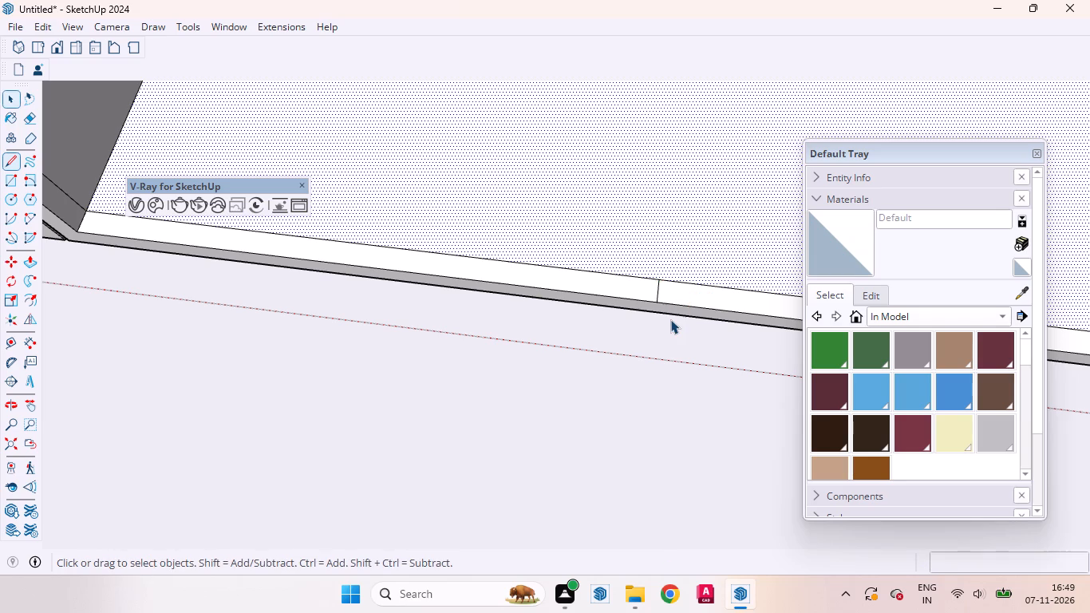
Copy the midpoint line on the bottom border 1.5 mm toward the far side strip.
scroll(654, 294, up, 4)
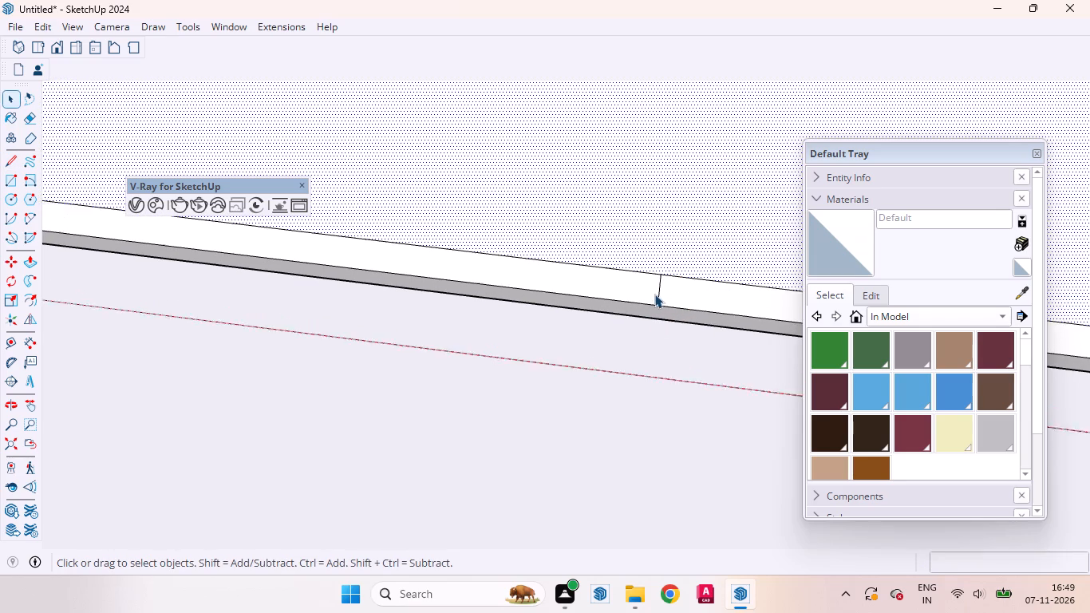
scroll(654, 294, up, 3)
click(662, 286)
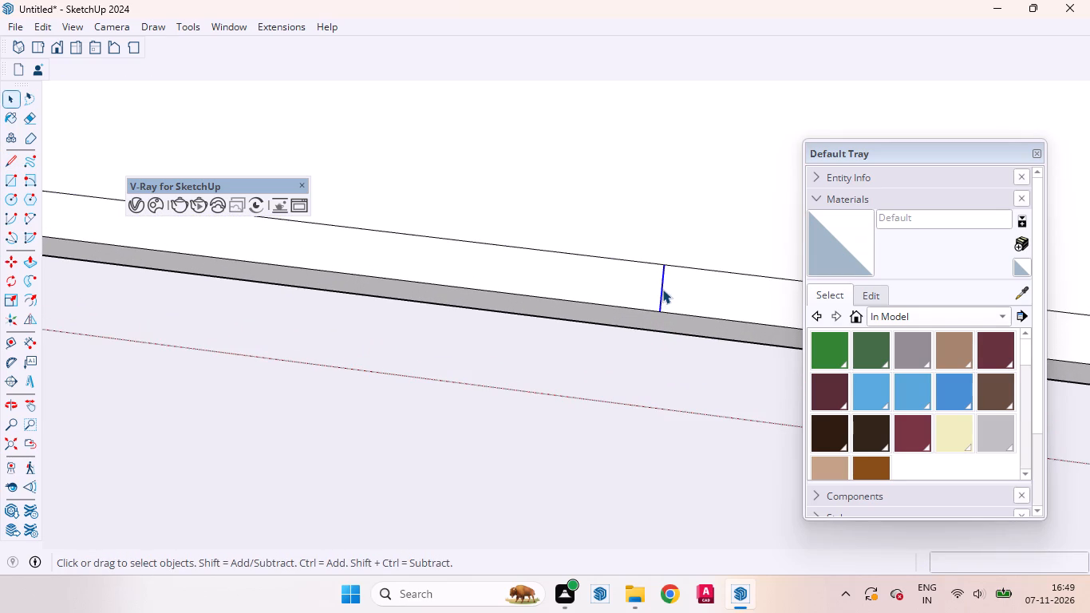
key(m)
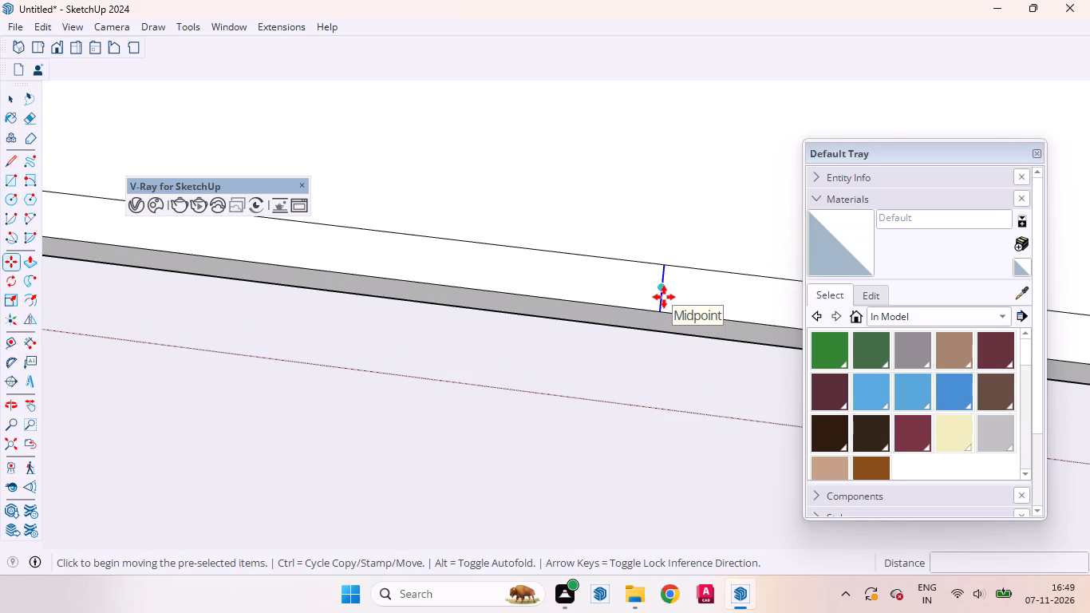
click(664, 297)
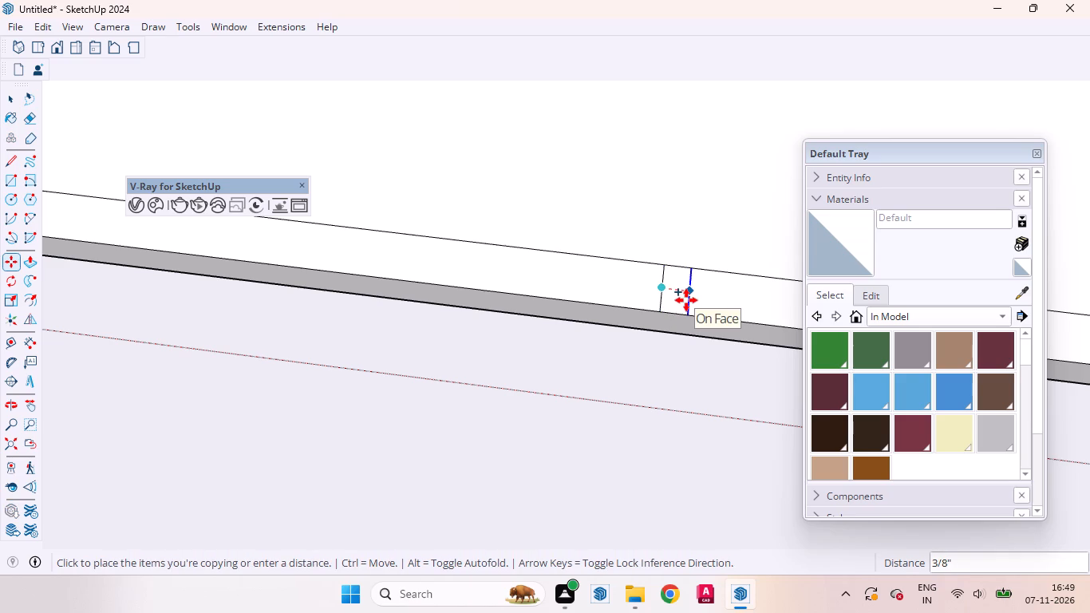
key(1)
text(.5mm)
key(Return)
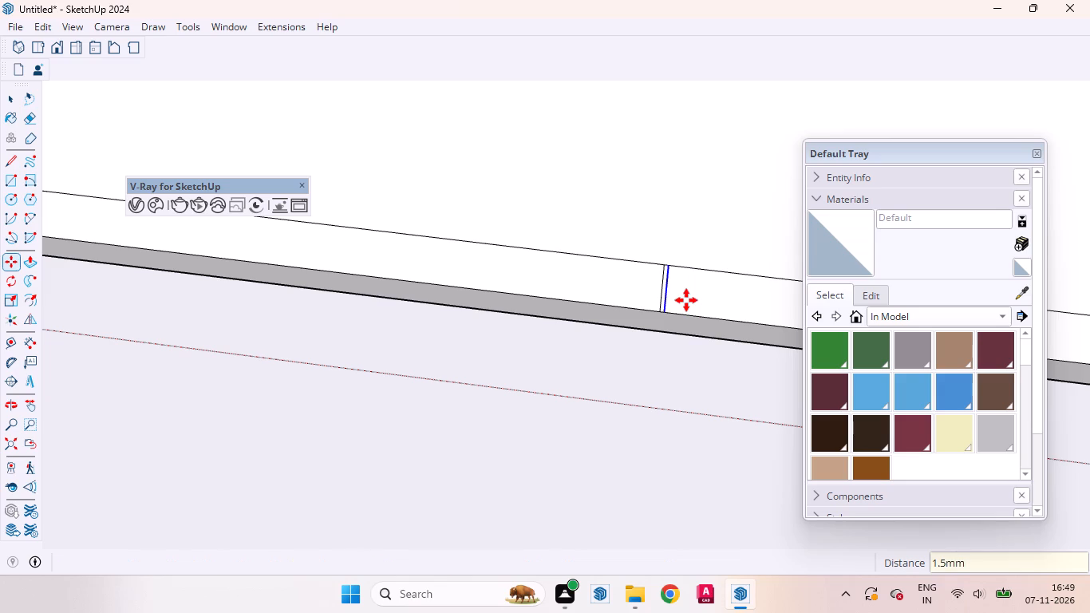
Copy the offset line back 3 mm toward the narrow front panels, so the gap lines straddle the midpoint line.
scroll(625, 258, up, 1)
scroll(625, 258, down, 2)
scroll(625, 258, up, 5)
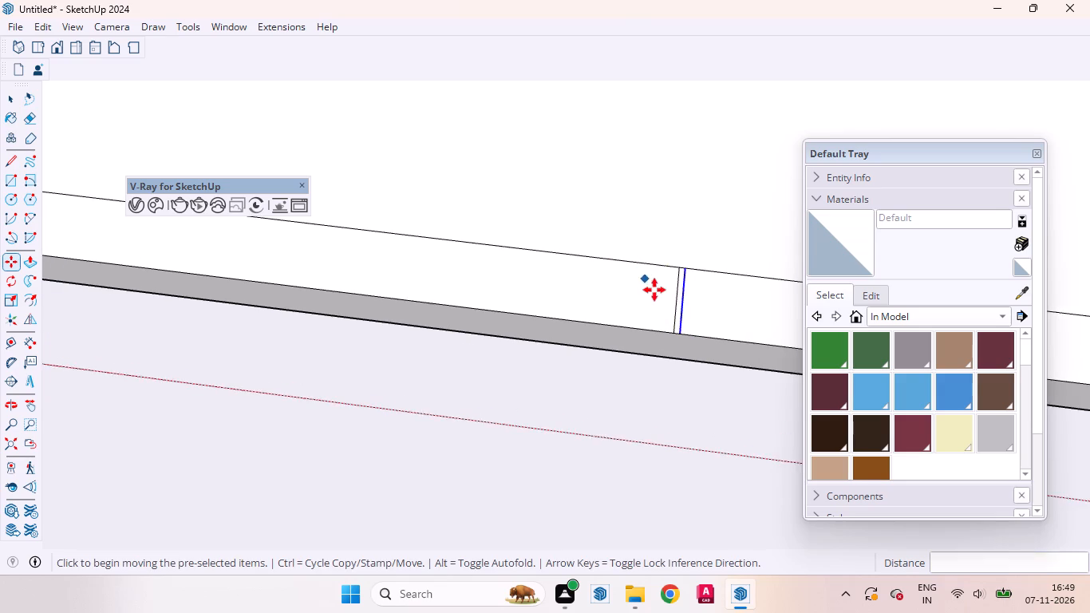
scroll(654, 290, up, 4)
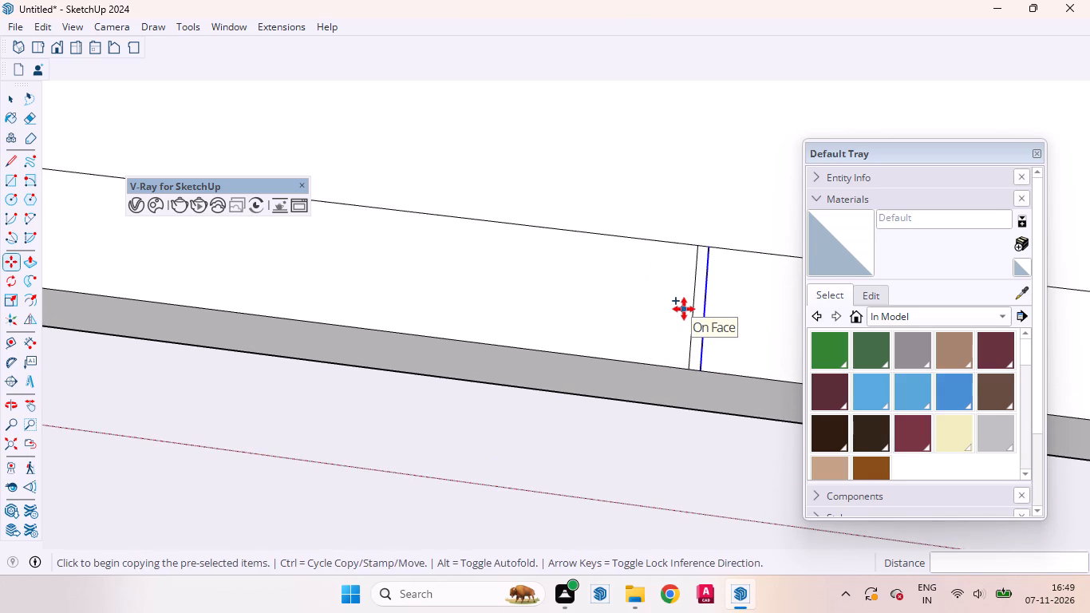
click(684, 309)
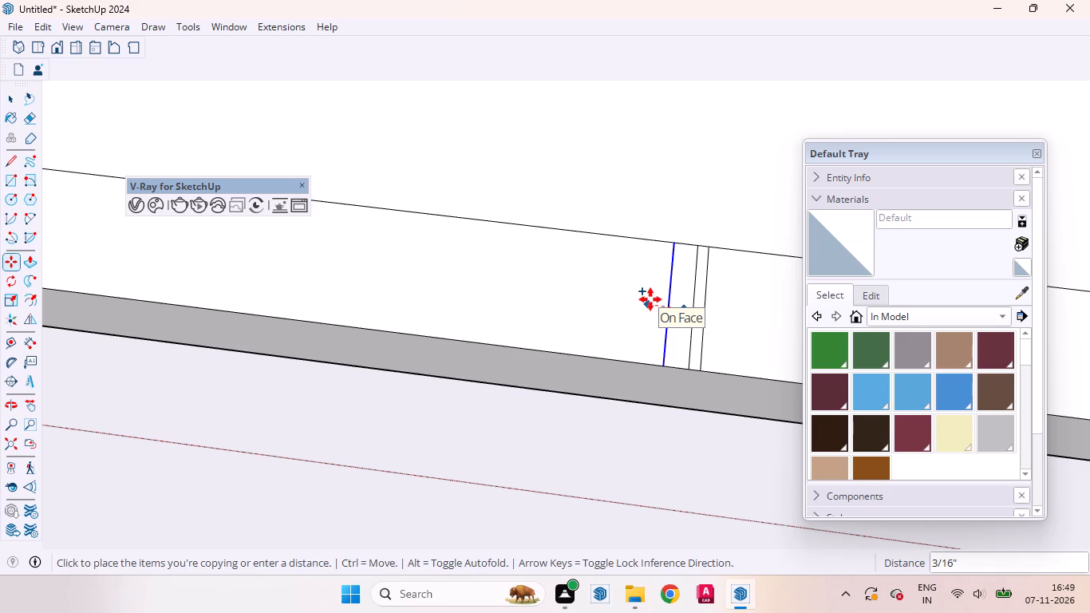
text(3mm)
key(Return)
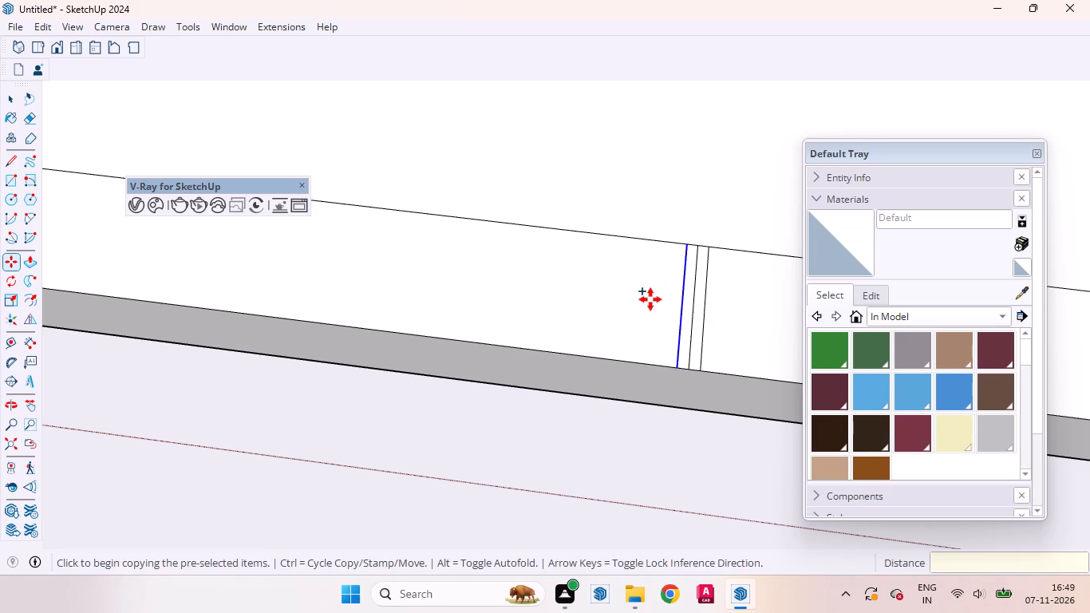
Copy the gap line nearer the narrow front panels another 18 mm toward those panels.
click(650, 299)
key(1)
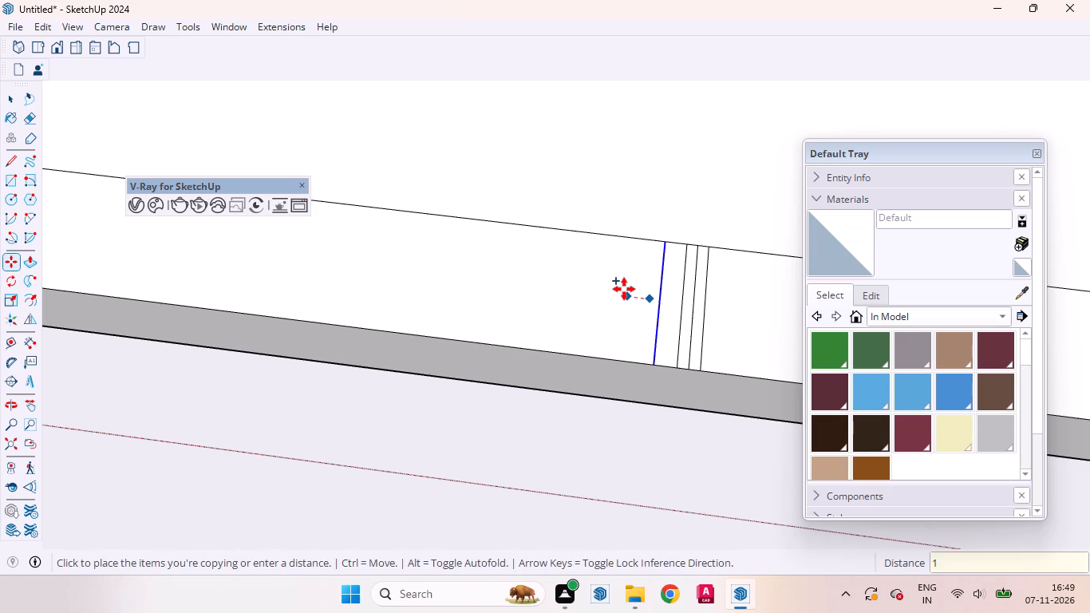
text(8mm)
key(Return)
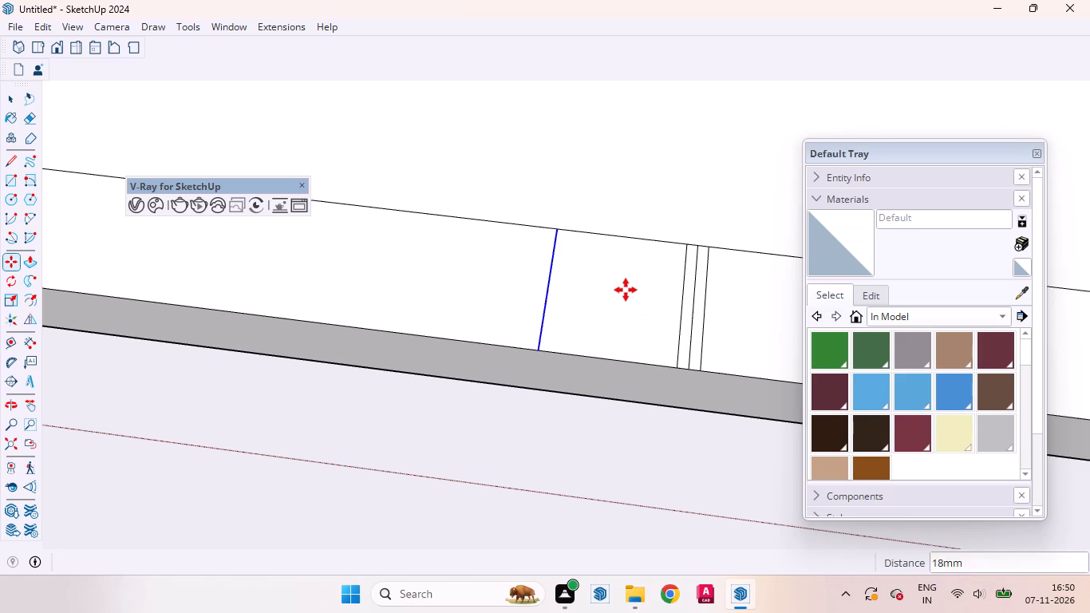
scroll(484, 296, down, 6)
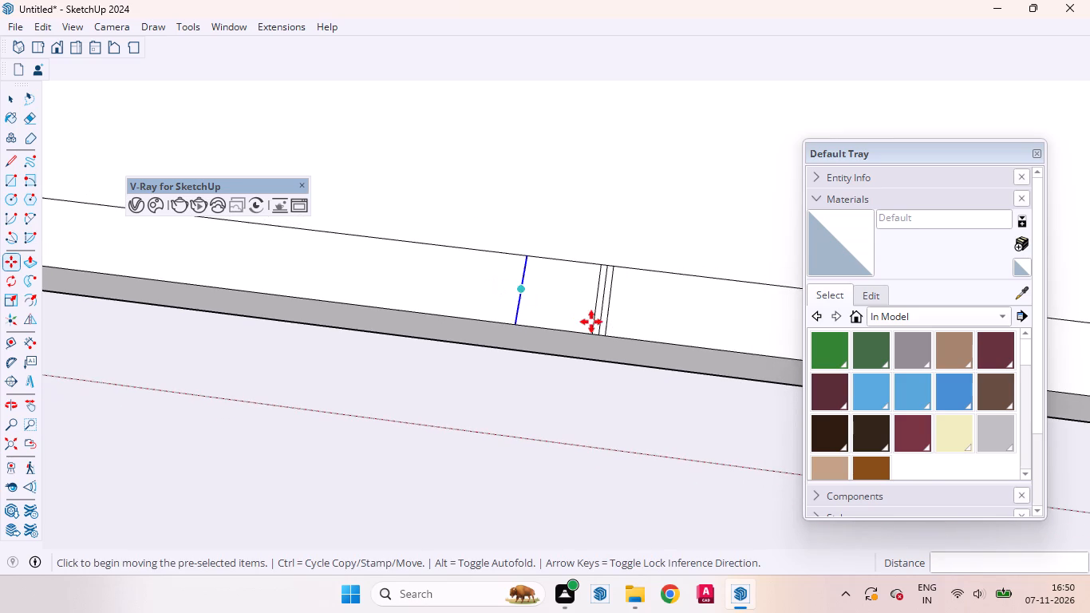
Copy the other gap line 18 mm toward the far side strip.
key(space)
scroll(610, 302, up, 4)
click(610, 302)
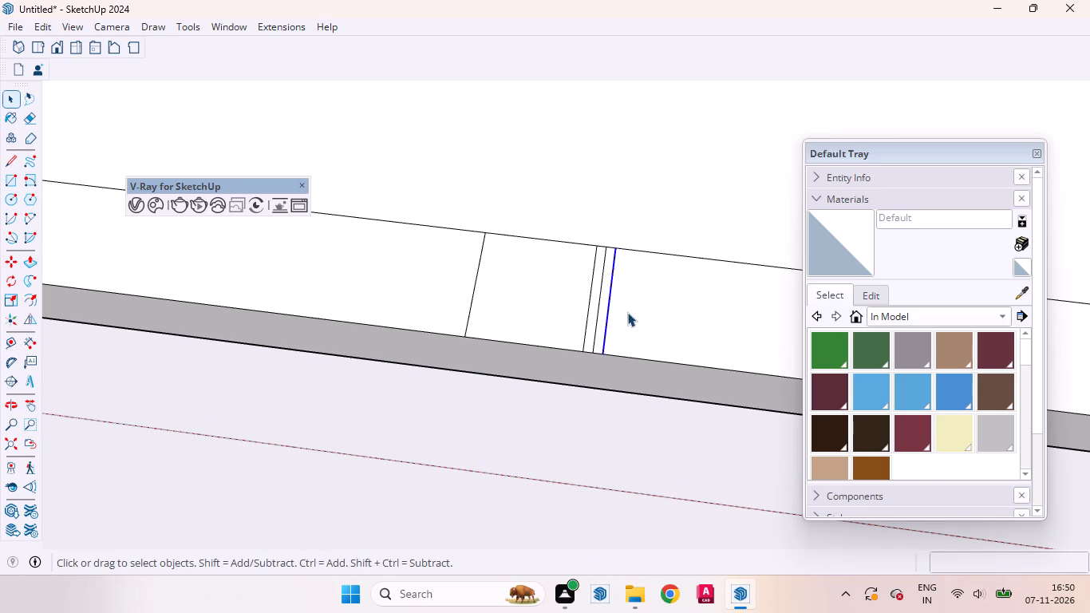
key(m)
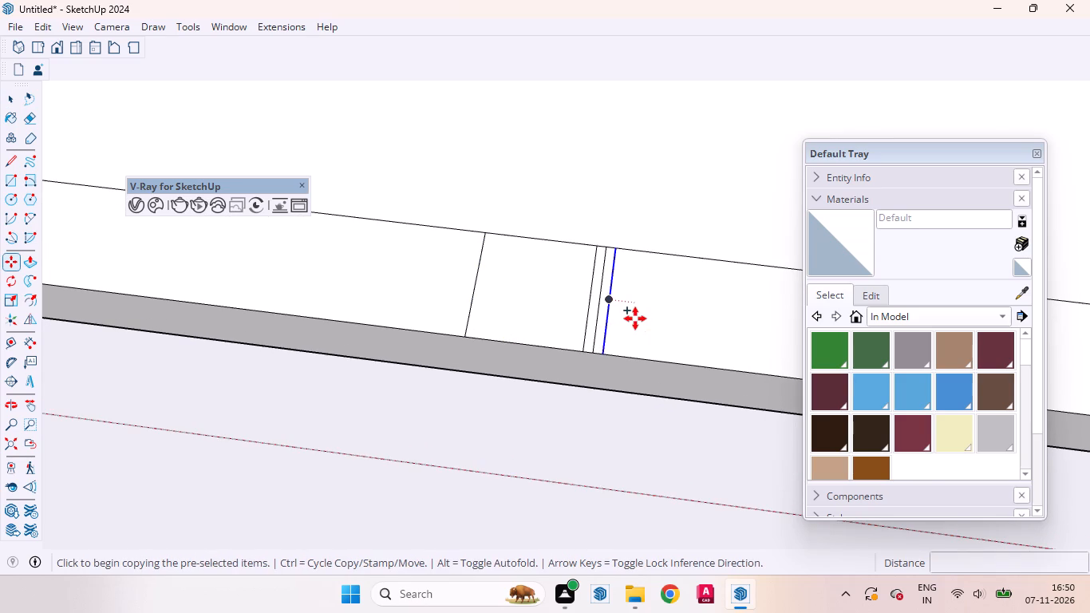
click(635, 318)
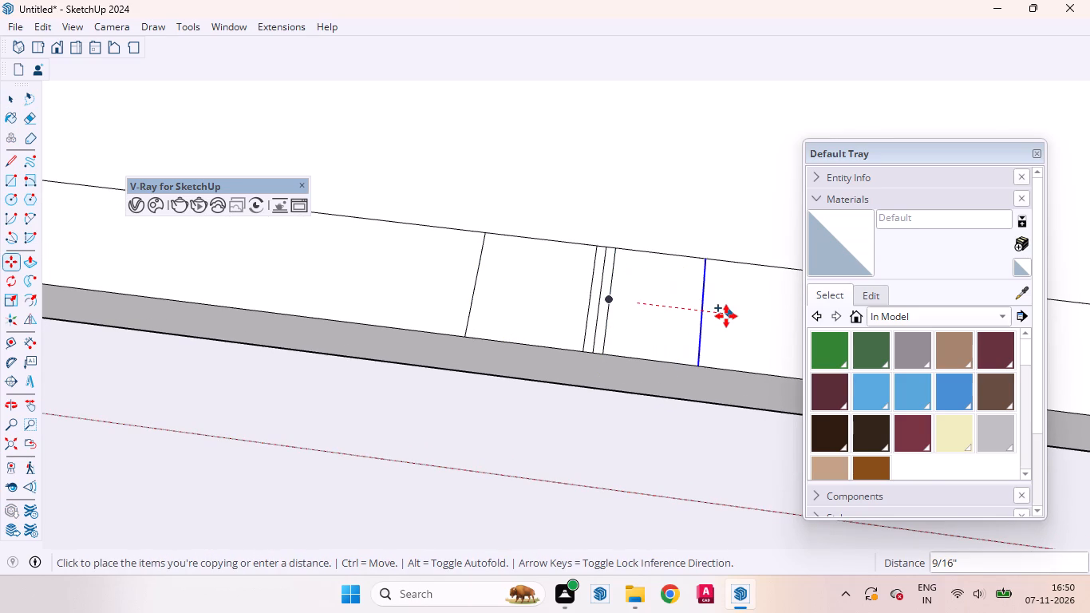
text(18mm)
key(Return)
key(space)
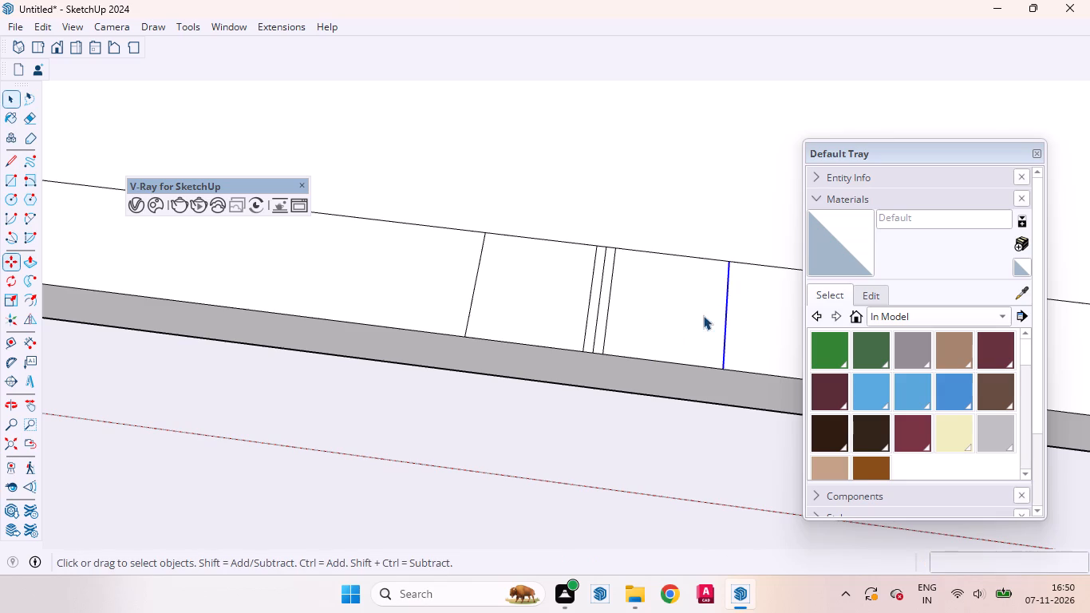
Push/Pull the 18 mm face nearer the far side strip up about 8' 6 3/8" to the compartment's top border.
click(694, 318)
scroll(684, 336, down, 7)
scroll(685, 336, up, 1)
scroll(685, 336, down, 7)
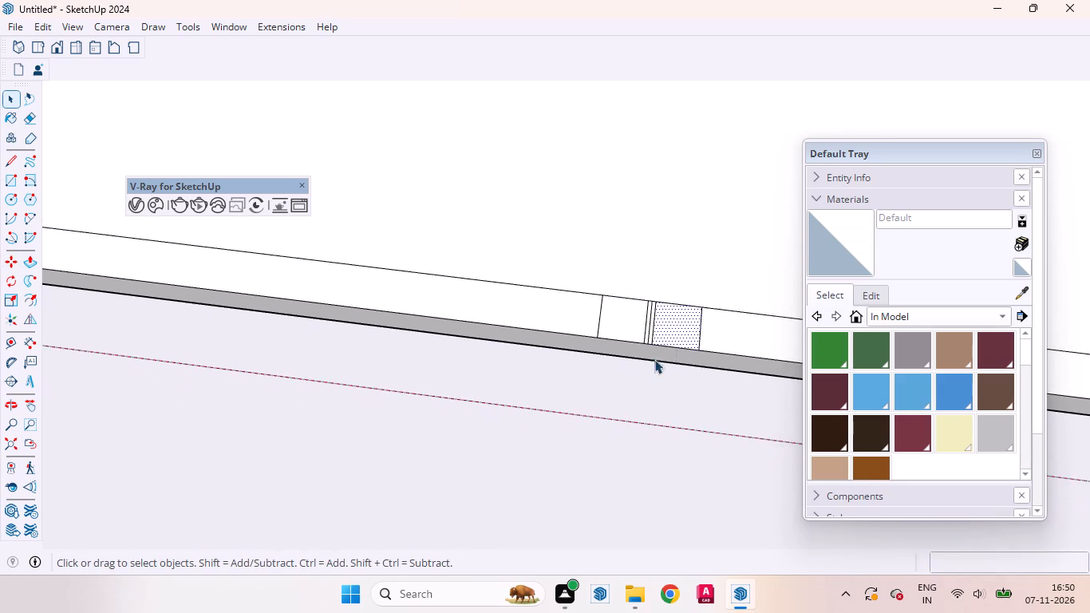
scroll(654, 359, down, 6)
key(p)
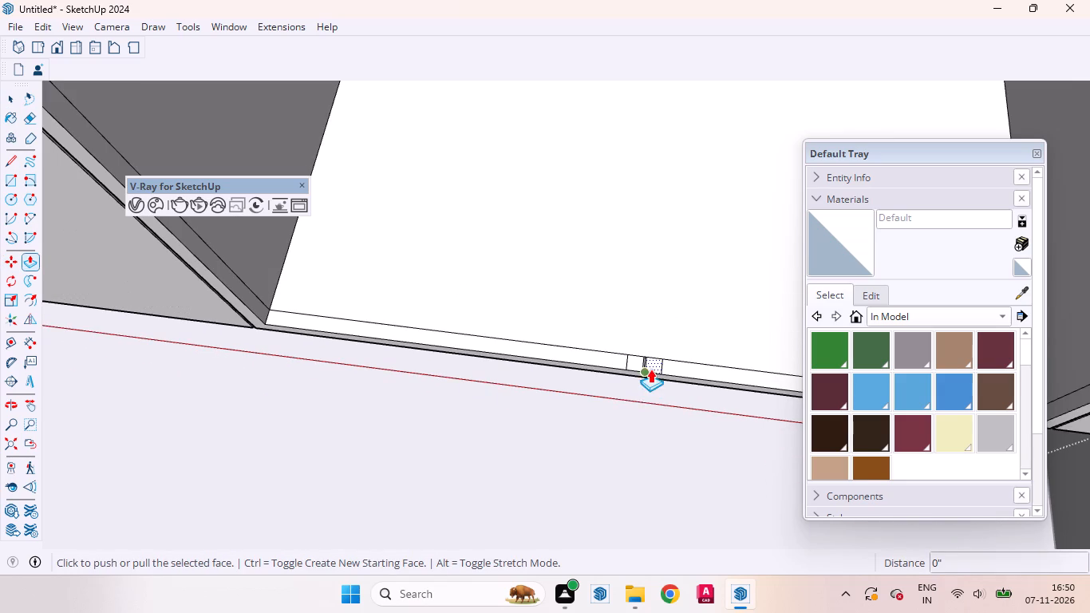
scroll(650, 367, up, 9)
click(655, 364)
scroll(650, 271, down, 6)
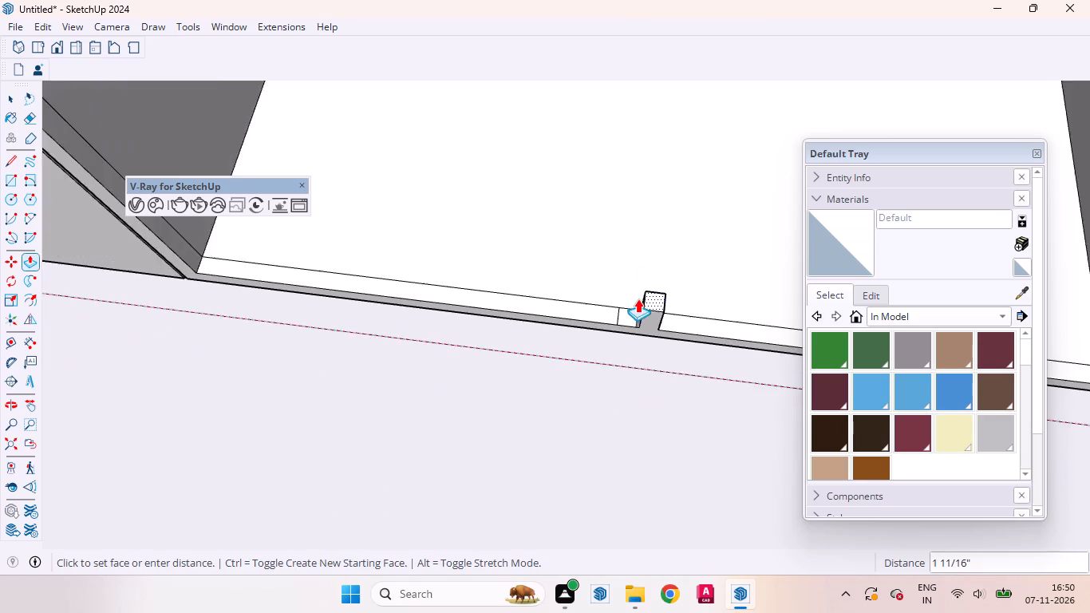
scroll(638, 299, down, 20)
scroll(638, 299, down, 6)
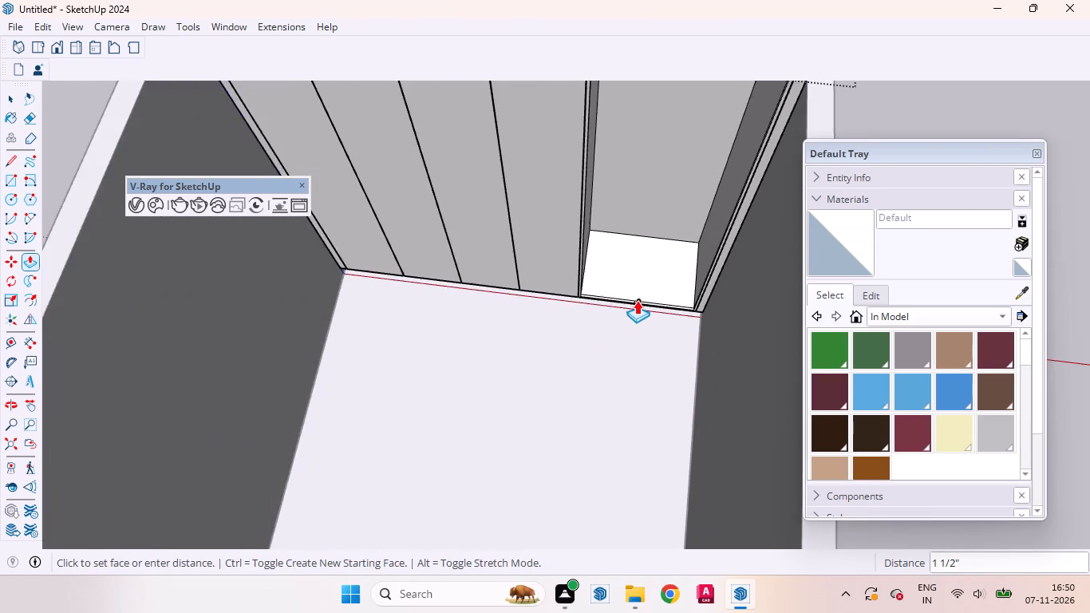
scroll(637, 300, down, 3)
scroll(673, 169, up, 7)
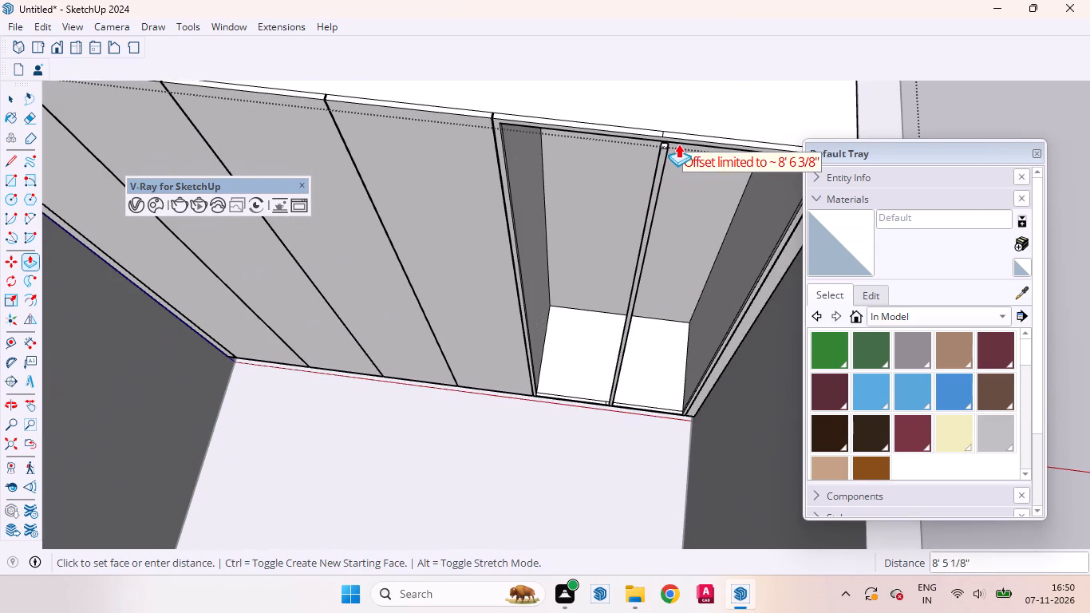
scroll(678, 141, up, 1)
scroll(678, 141, down, 1)
scroll(678, 141, up, 13)
scroll(676, 147, down, 4)
click(674, 136)
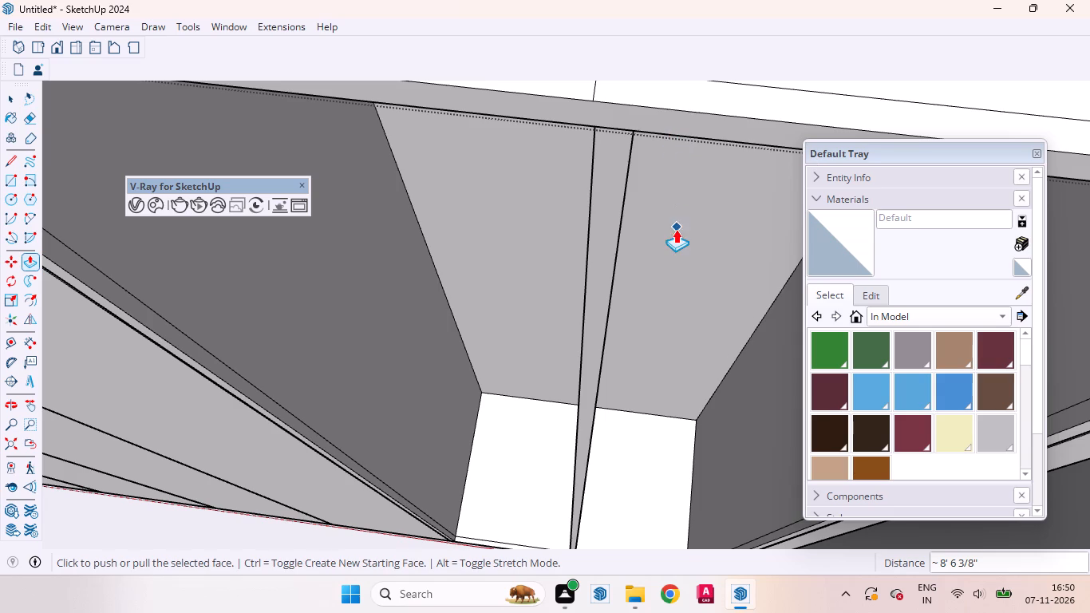
Repeat the same upward extrusion on the 18 mm face on the other side of the gap.
scroll(676, 229, down, 15)
scroll(621, 376, up, 10)
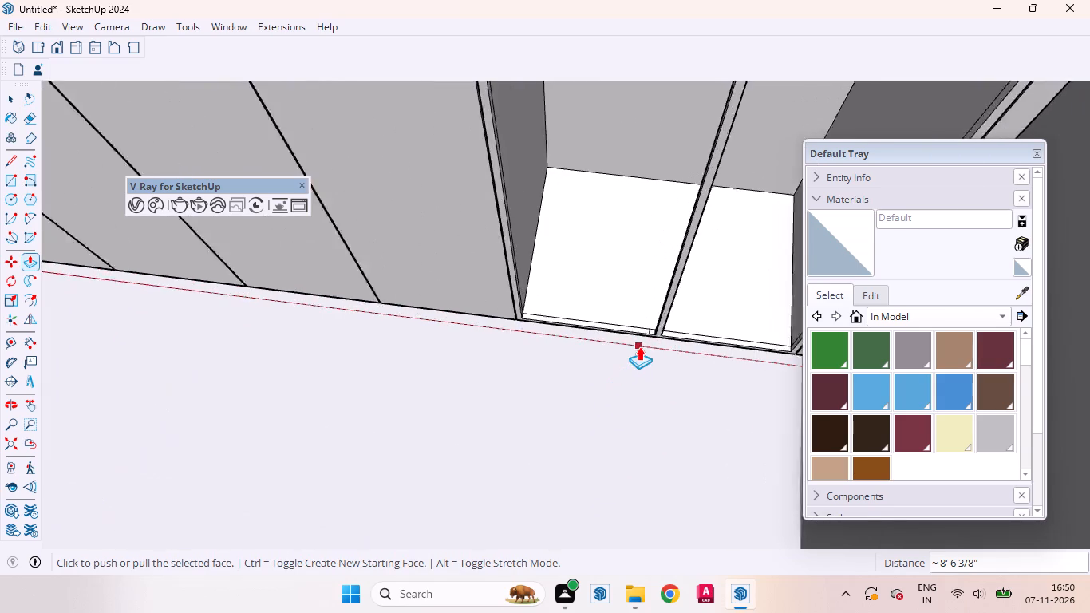
scroll(639, 346, up, 4)
scroll(652, 325, down, 1)
scroll(654, 322, up, 20)
key(space)
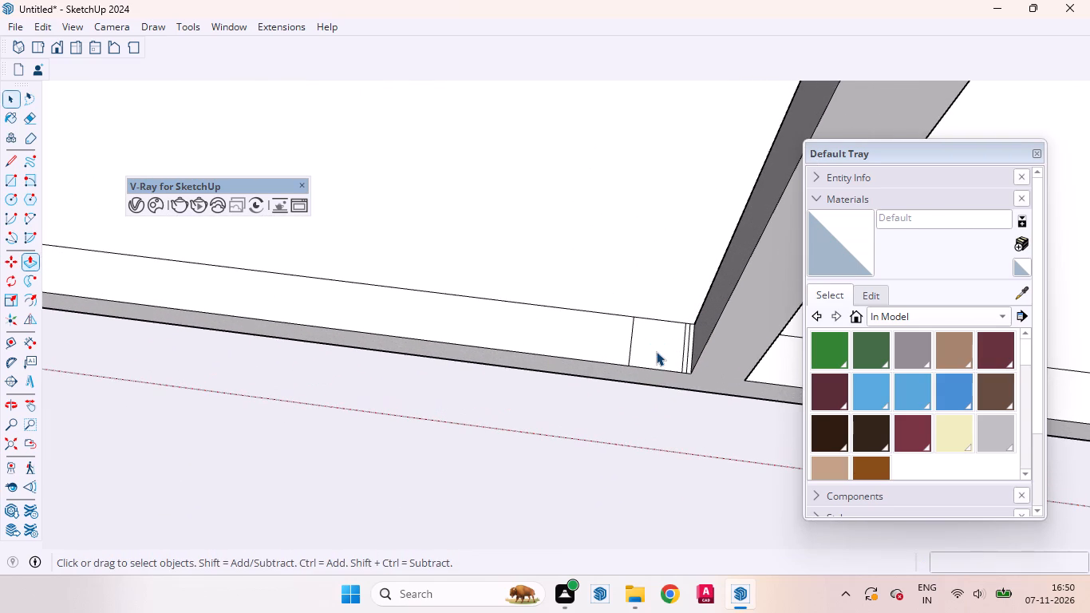
click(656, 351)
key(p)
double_click(656, 350)
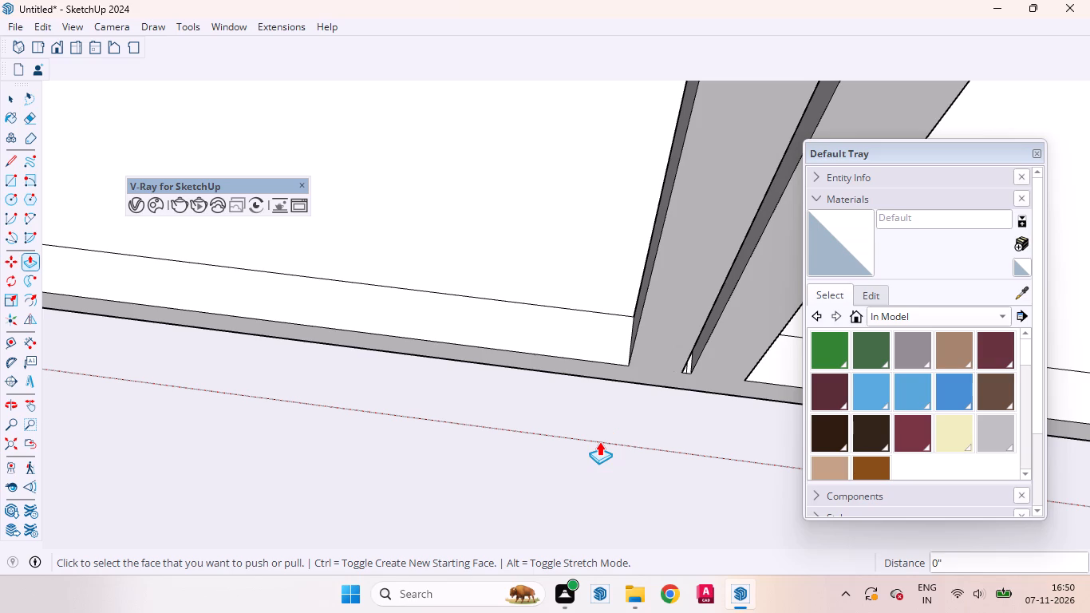
key(space)
scroll(516, 383, down, 5)
scroll(516, 389, up, 3)
scroll(516, 390, down, 1)
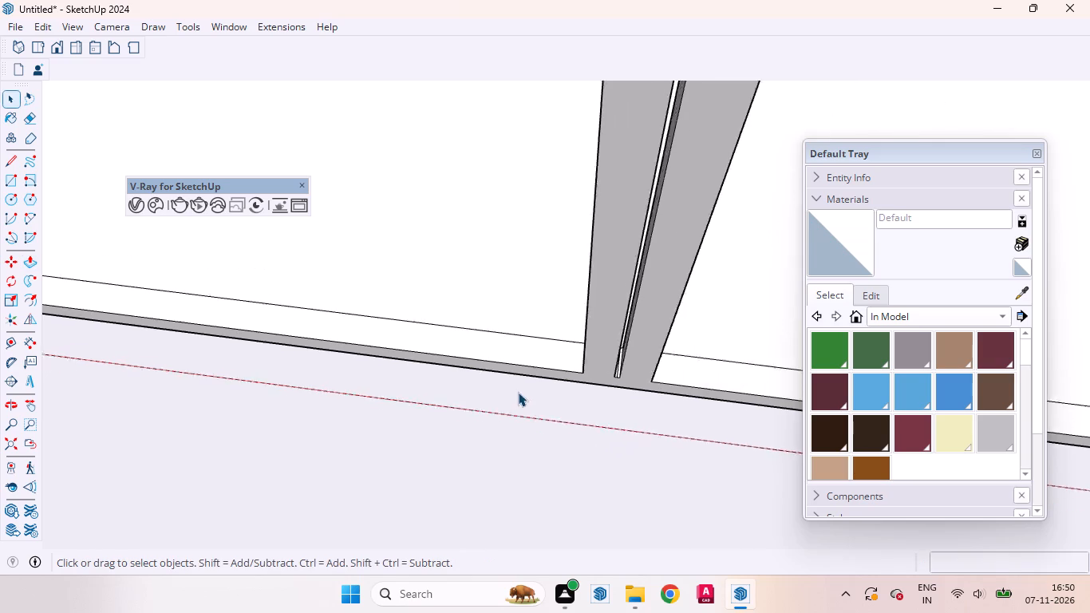
scroll(518, 392, down, 20)
scroll(518, 392, down, 9)
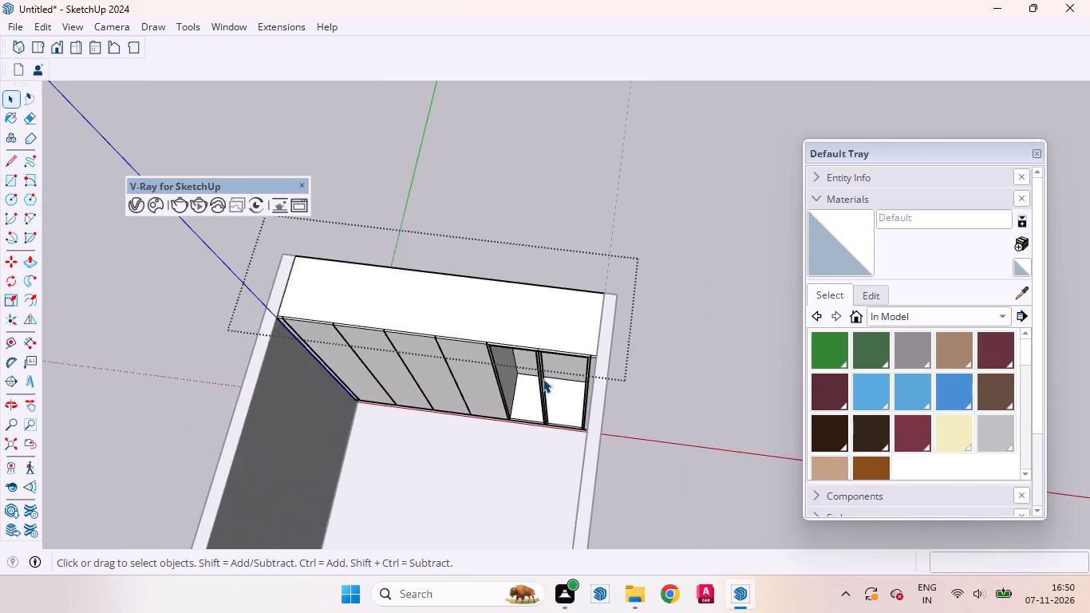
Erase the two short edges separating the 18 mm partition strips from the compartment's top border.
middle_drag(543, 378, 563, 223)
scroll(551, 231, up, 20)
scroll(551, 231, up, 1)
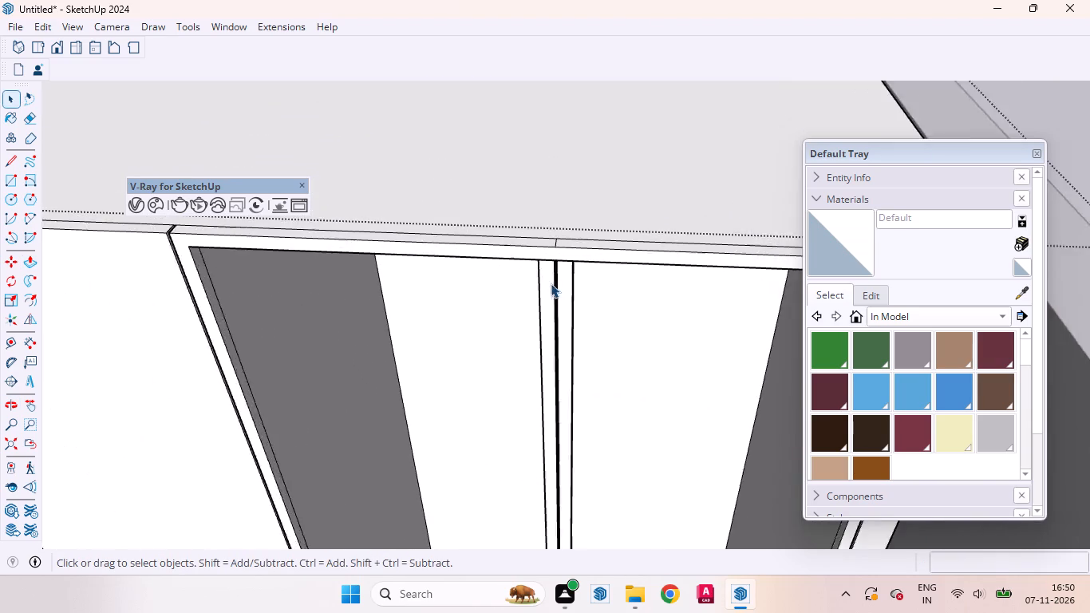
scroll(551, 283, up, 9)
middle_drag(555, 255, 552, 95)
scroll(498, 277, up, 1)
scroll(498, 277, down, 1)
scroll(498, 277, up, 3)
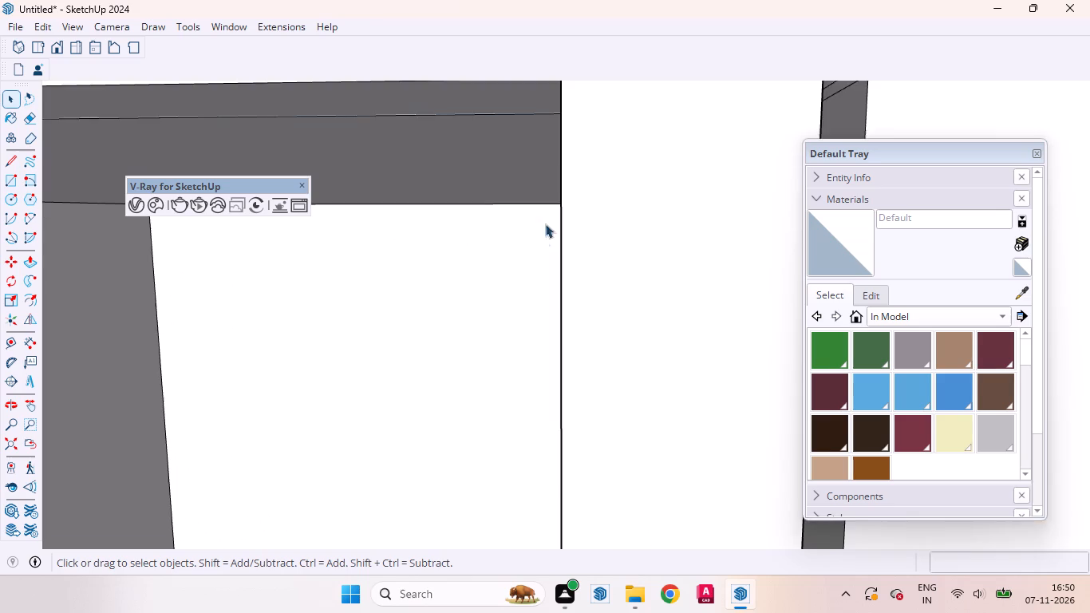
scroll(461, 296, down, 3)
scroll(456, 308, up, 2)
scroll(455, 315, down, 1)
middle_drag(506, 282, 526, 163)
scroll(485, 276, up, 6)
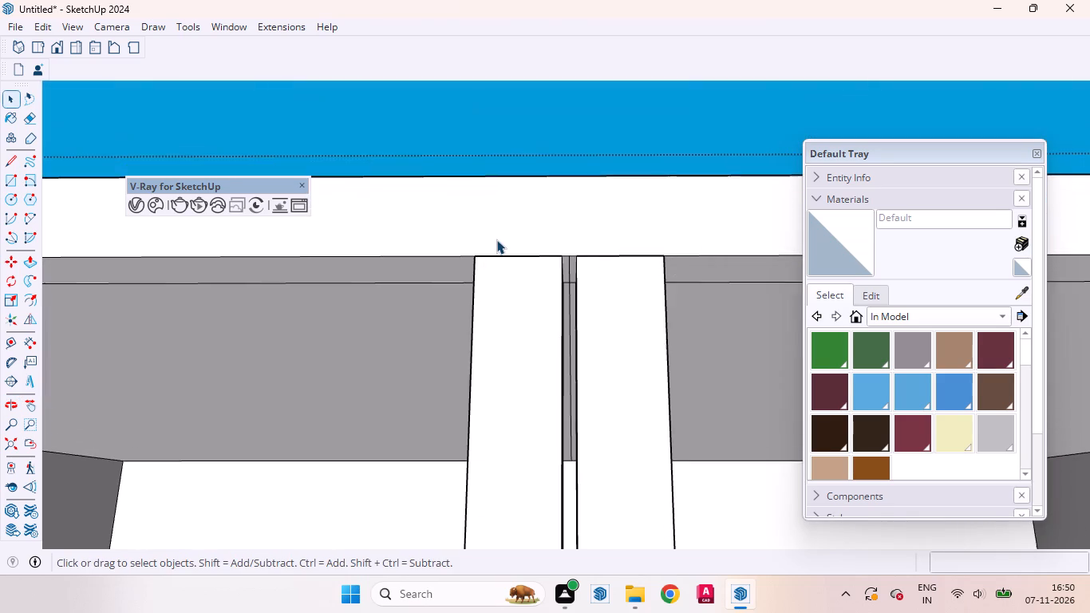
scroll(496, 239, up, 2)
scroll(496, 240, down, 1)
scroll(496, 240, up, 4)
click(495, 264)
right_click(495, 264)
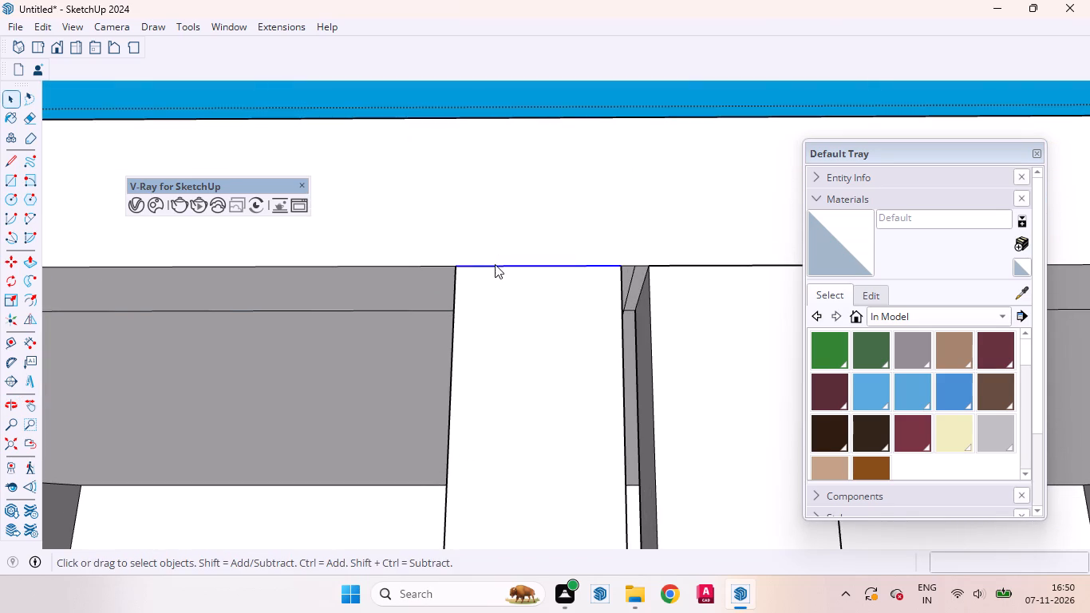
click(510, 289)
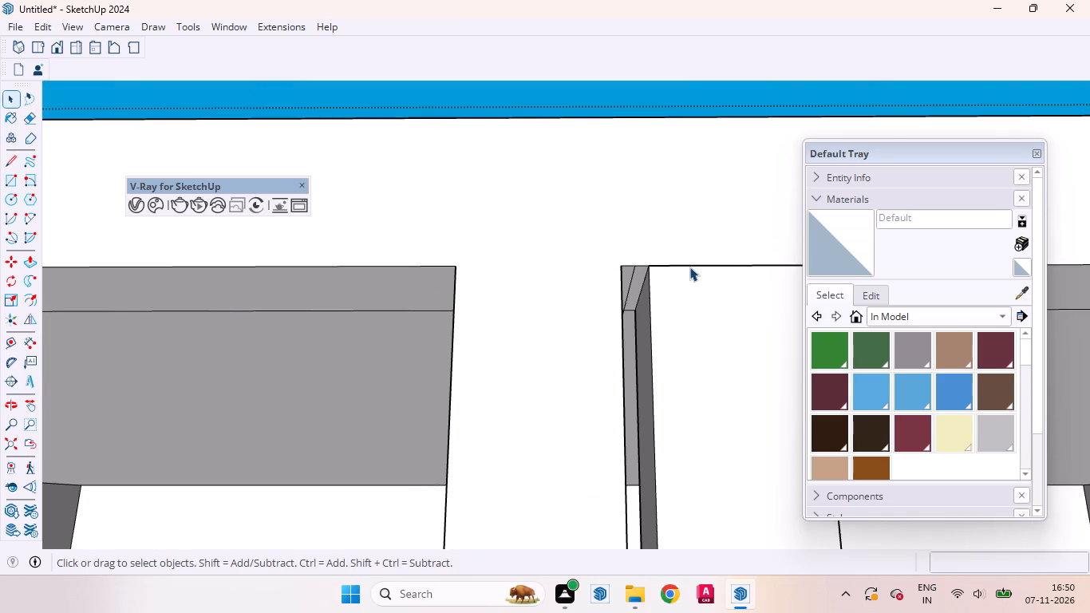
click(689, 267)
right_click(689, 267)
click(707, 293)
Erase the line dividing the face at the top end of the gap between the partition strips.
scroll(661, 278, up, 5)
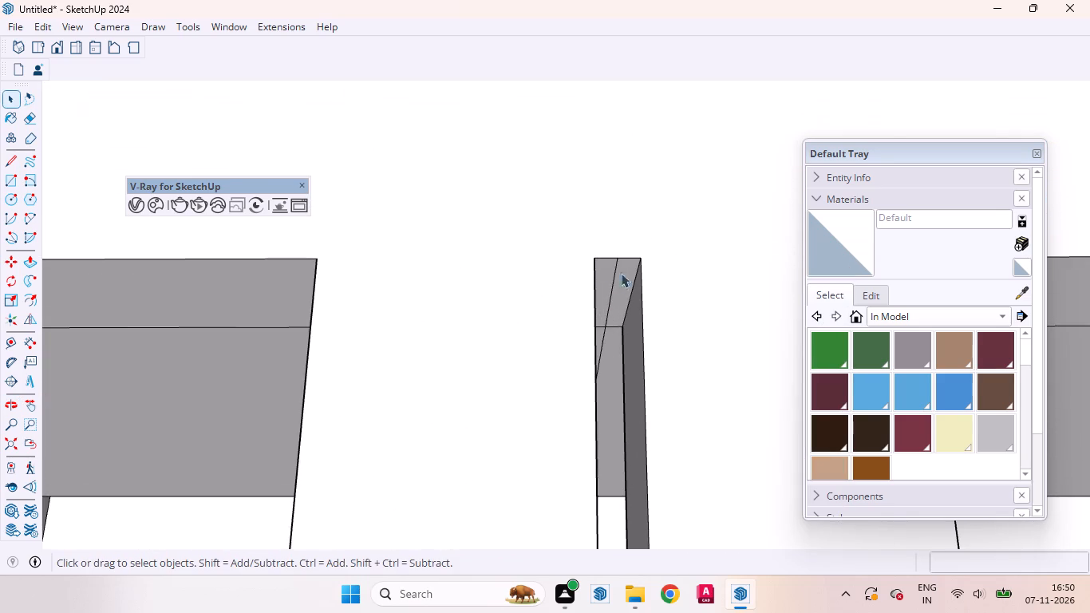
click(613, 279)
right_click(617, 291)
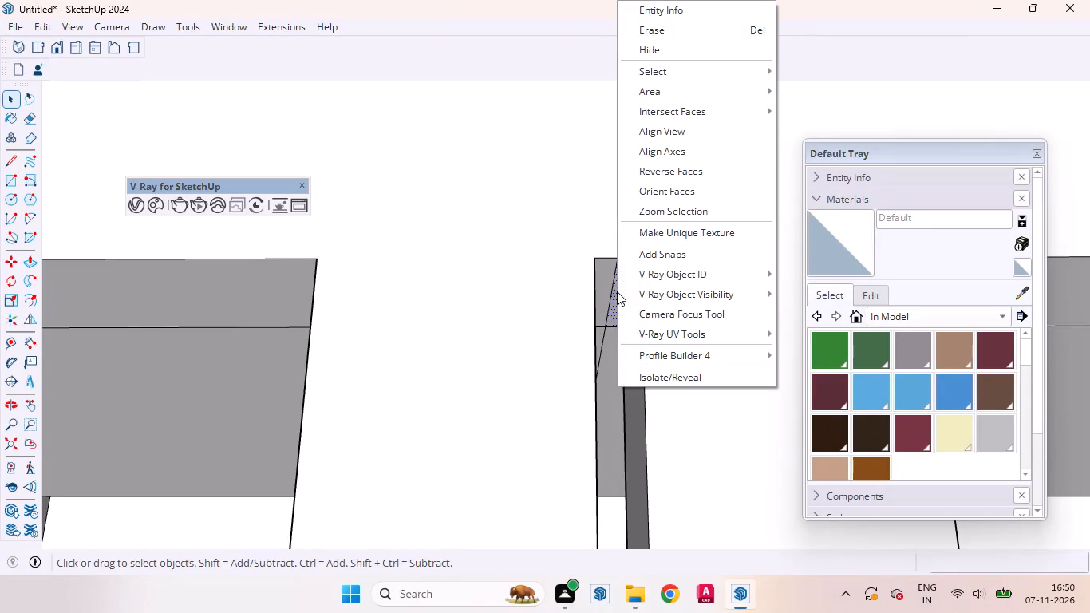
middle_drag(595, 345, 484, 335)
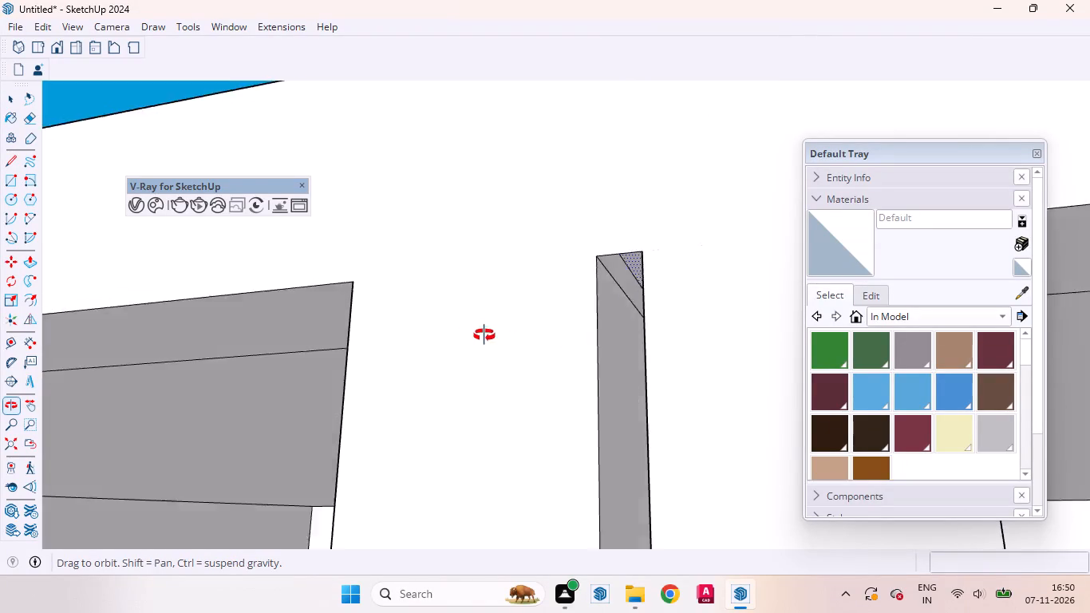
middle_drag(484, 335, 534, 374)
scroll(567, 331, up, 4)
middle_drag(588, 335, 611, 372)
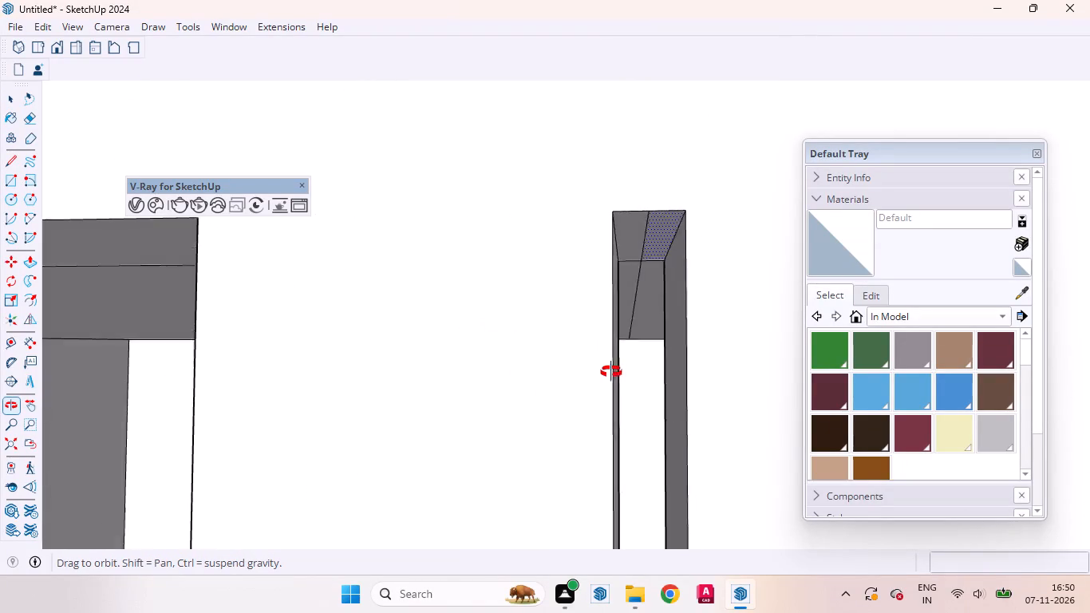
middle_drag(611, 372, 636, 293)
click(637, 283)
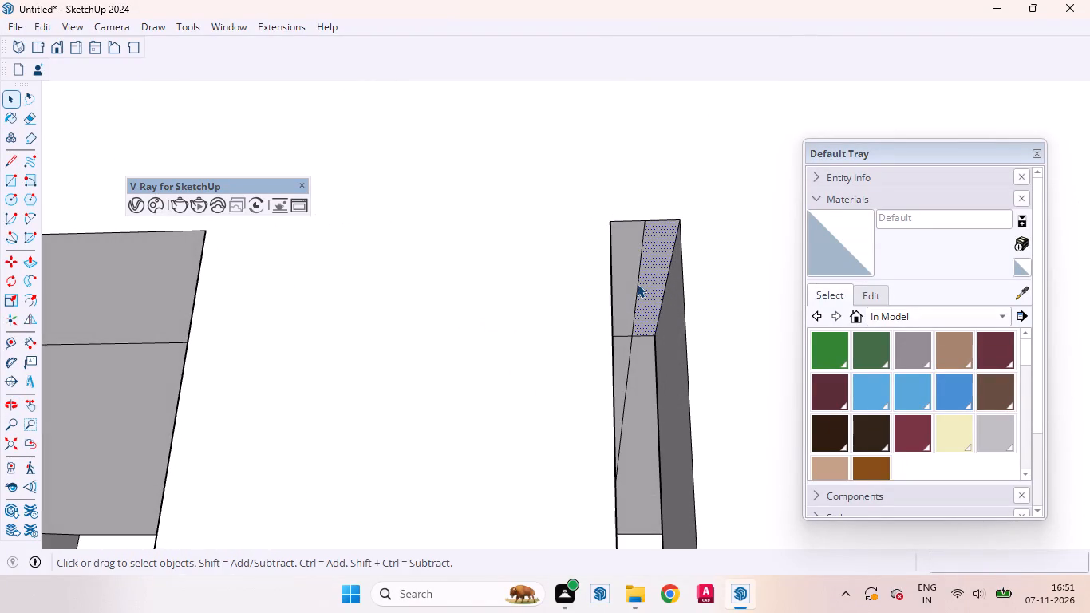
right_click(637, 283)
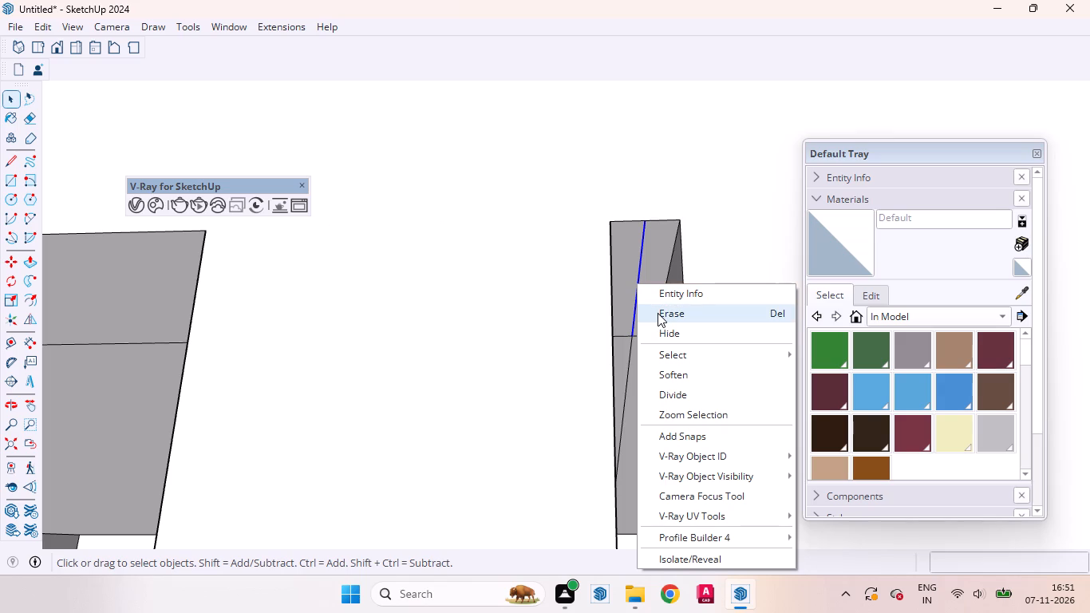
click(658, 313)
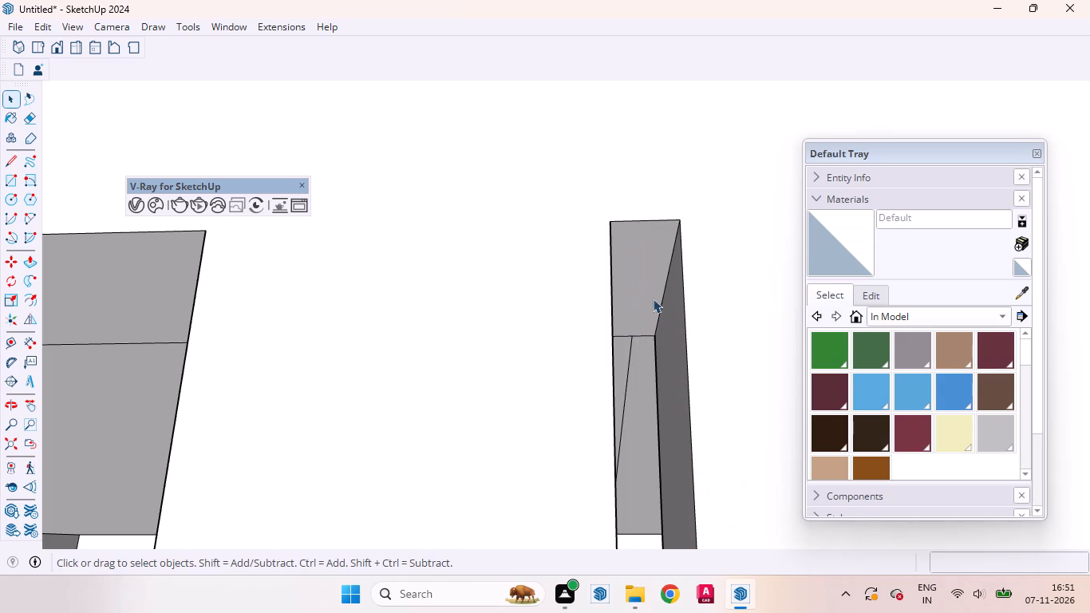
Push/Pull the gap's top end face up about 11/16" through the top border.
click(646, 282)
scroll(633, 322, down, 8)
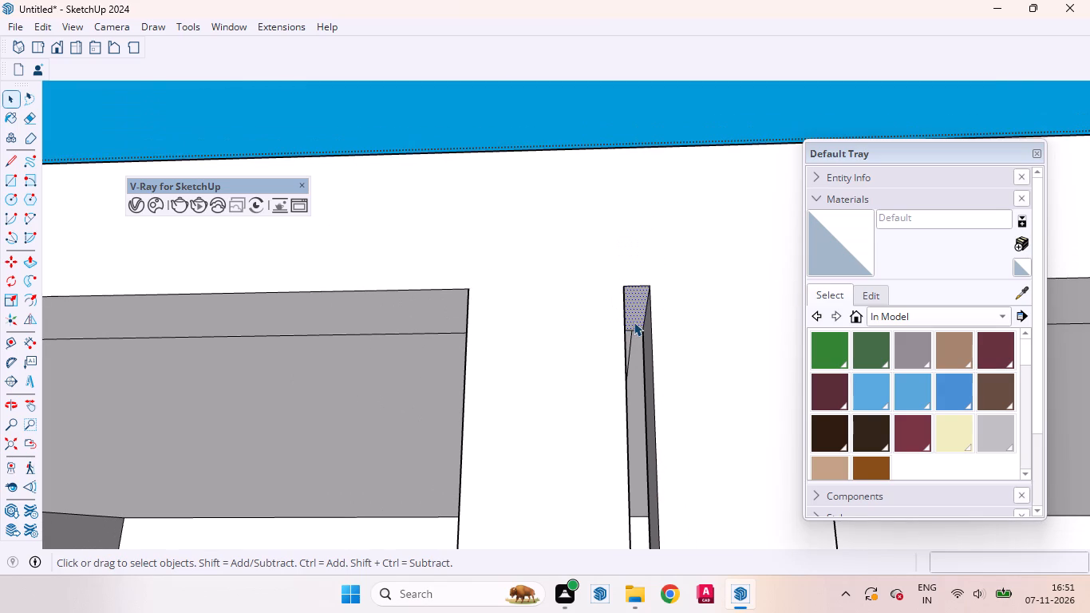
key(p)
scroll(636, 310, up, 3)
click(636, 310)
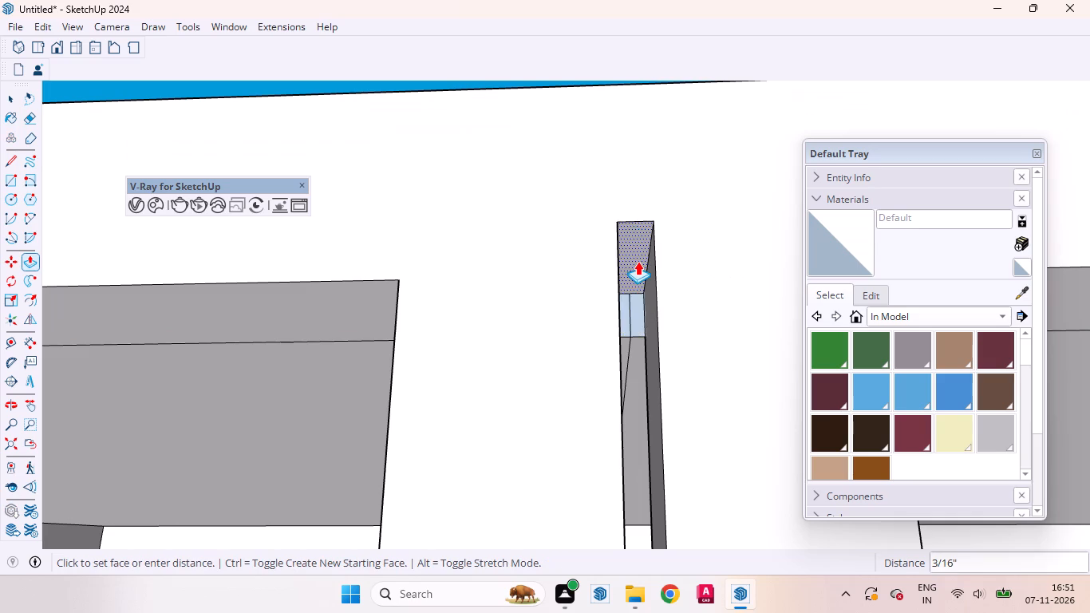
scroll(638, 261, down, 6)
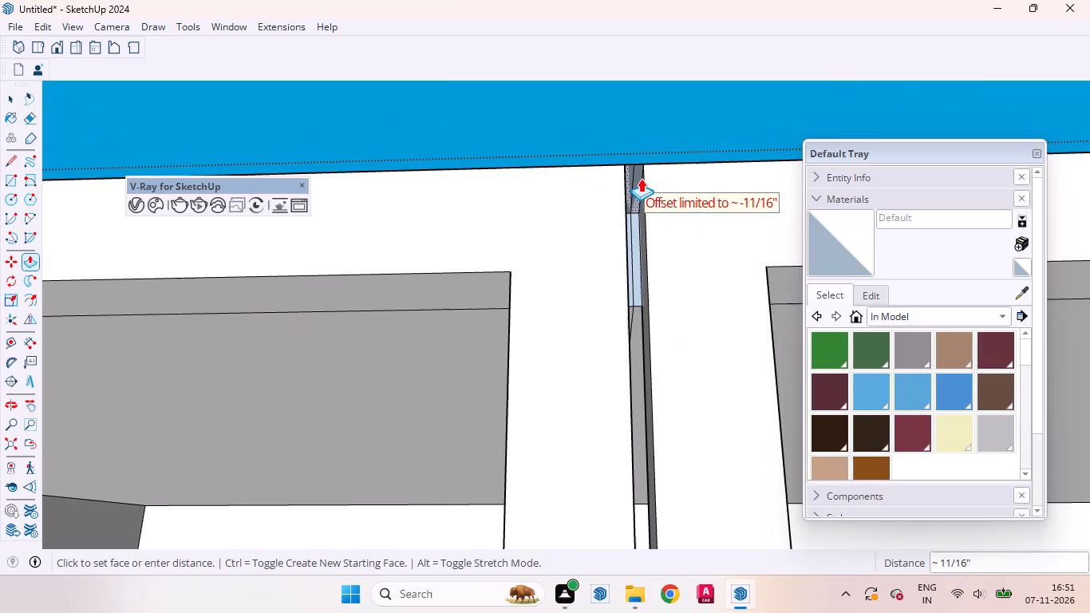
click(641, 178)
key(space)
Erase the remaining dividing line and the front edge of the gap's top end face to open the gap.
middle_drag(642, 188, 642, 255)
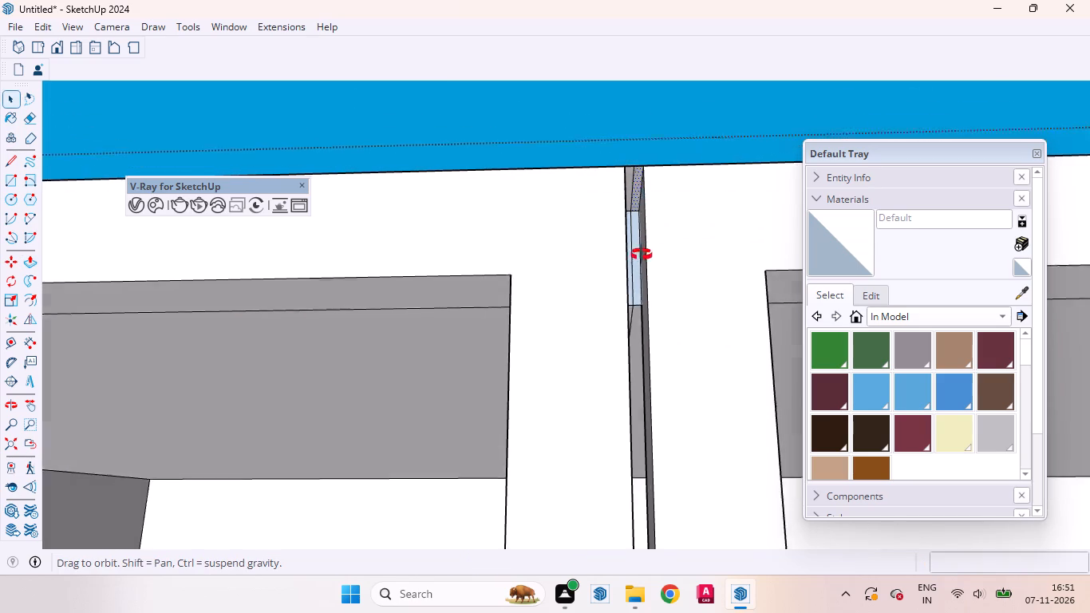
middle_drag(642, 255, 648, 288)
scroll(625, 207, up, 8)
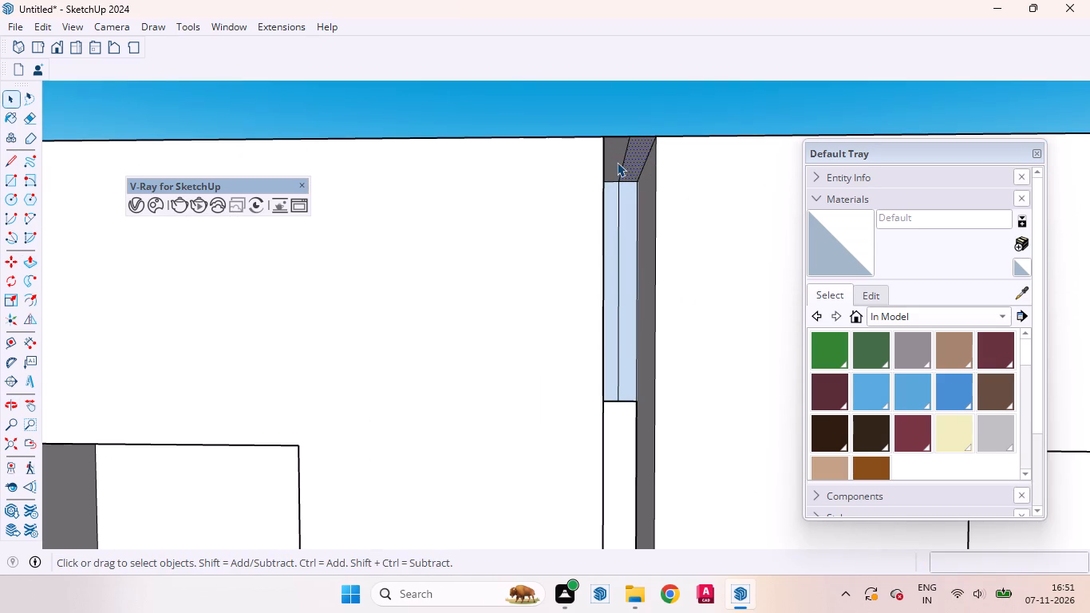
click(623, 164)
right_click(624, 164)
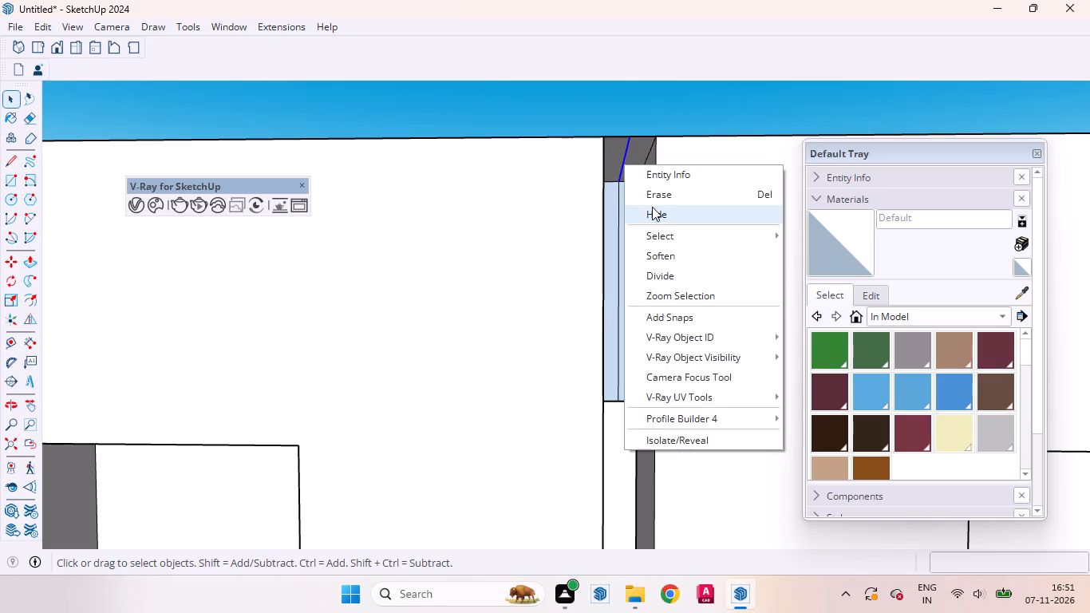
click(652, 184)
click(629, 136)
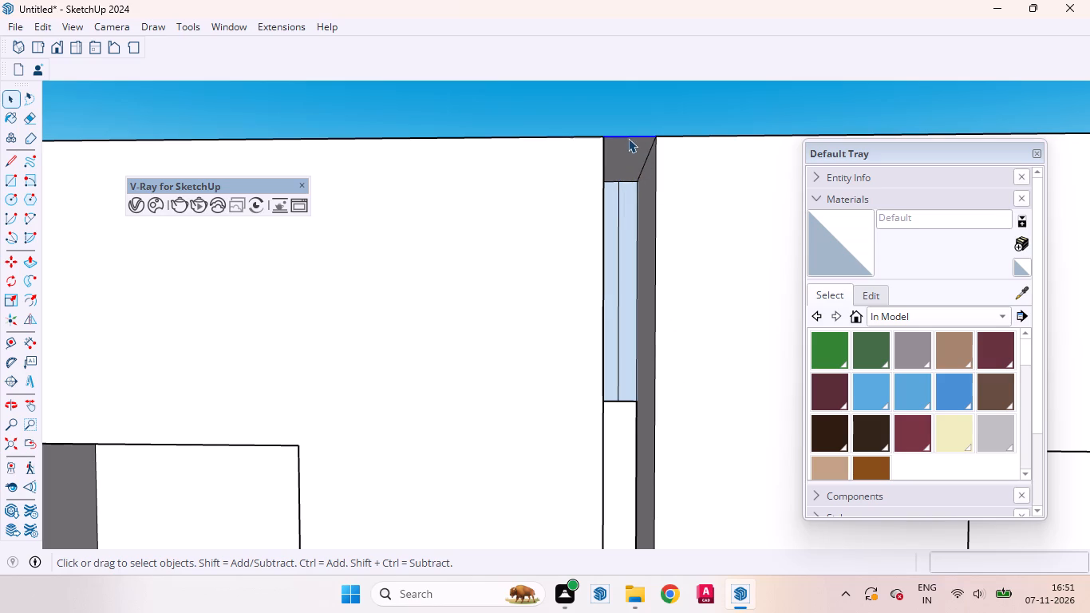
right_click(628, 138)
click(647, 168)
Erase the centre line on the back face at the top of the gap and reverse that face.
click(618, 291)
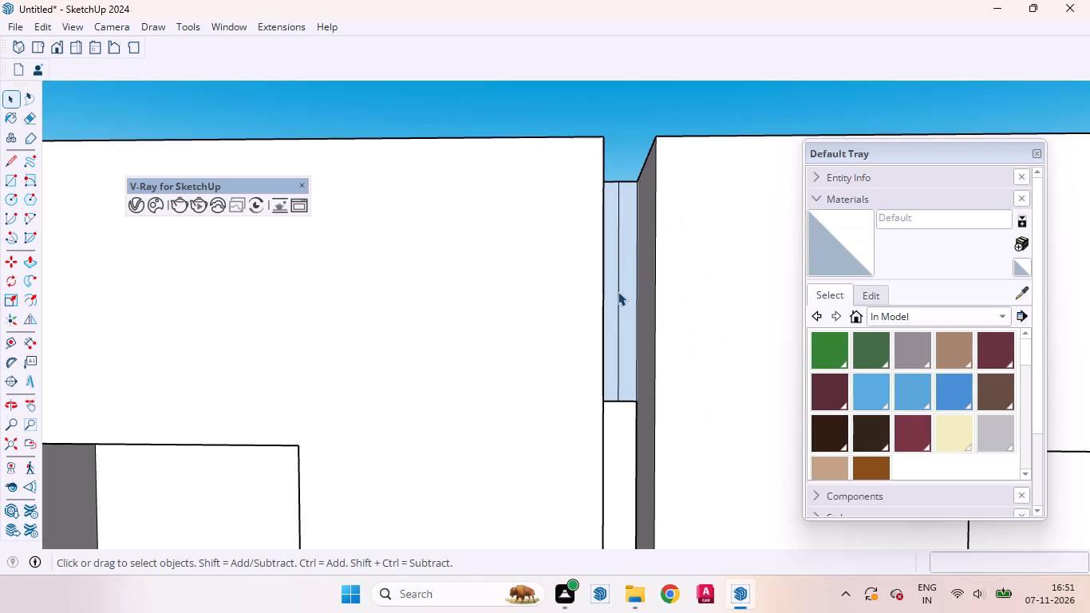
right_click(618, 291)
click(630, 315)
click(621, 291)
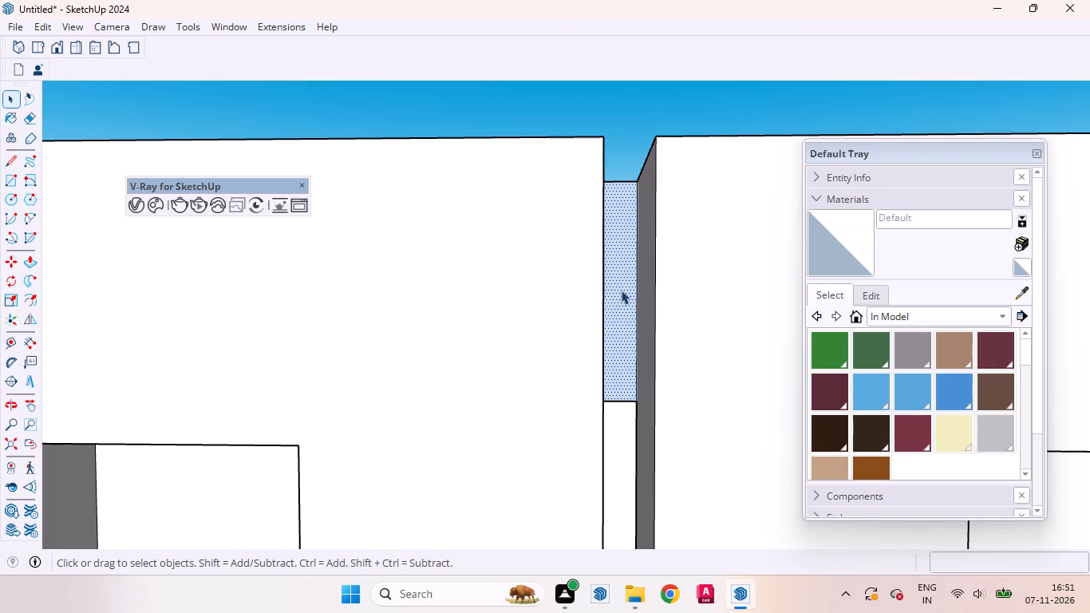
right_click(621, 290)
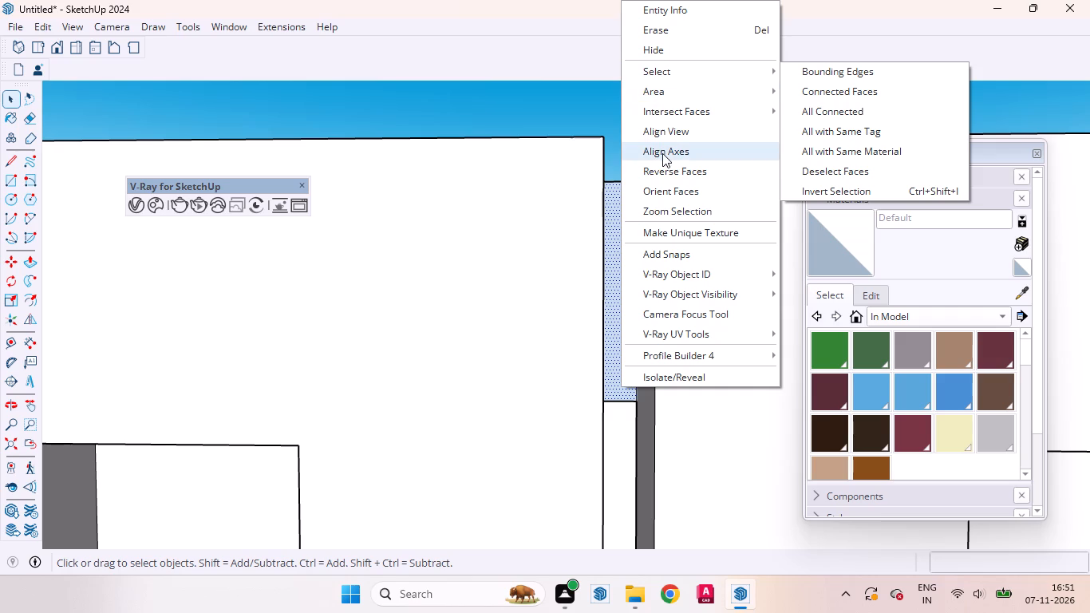
click(662, 163)
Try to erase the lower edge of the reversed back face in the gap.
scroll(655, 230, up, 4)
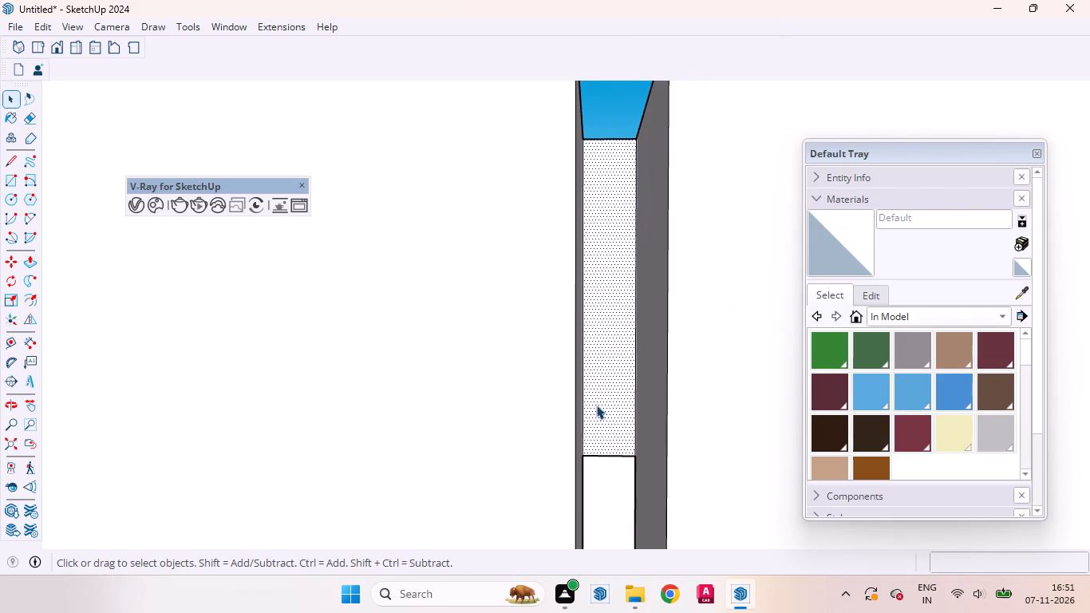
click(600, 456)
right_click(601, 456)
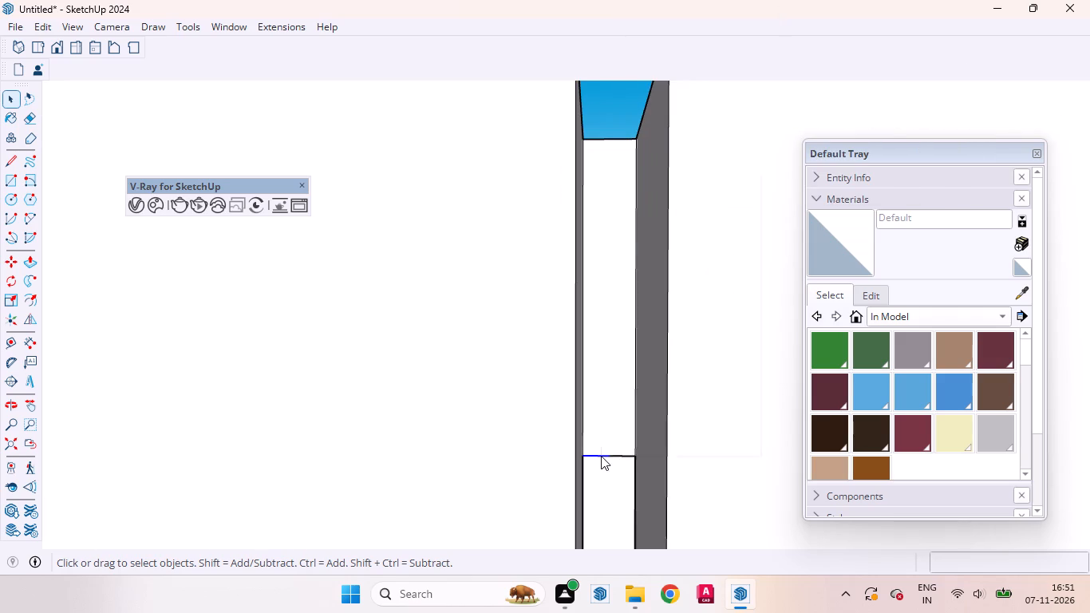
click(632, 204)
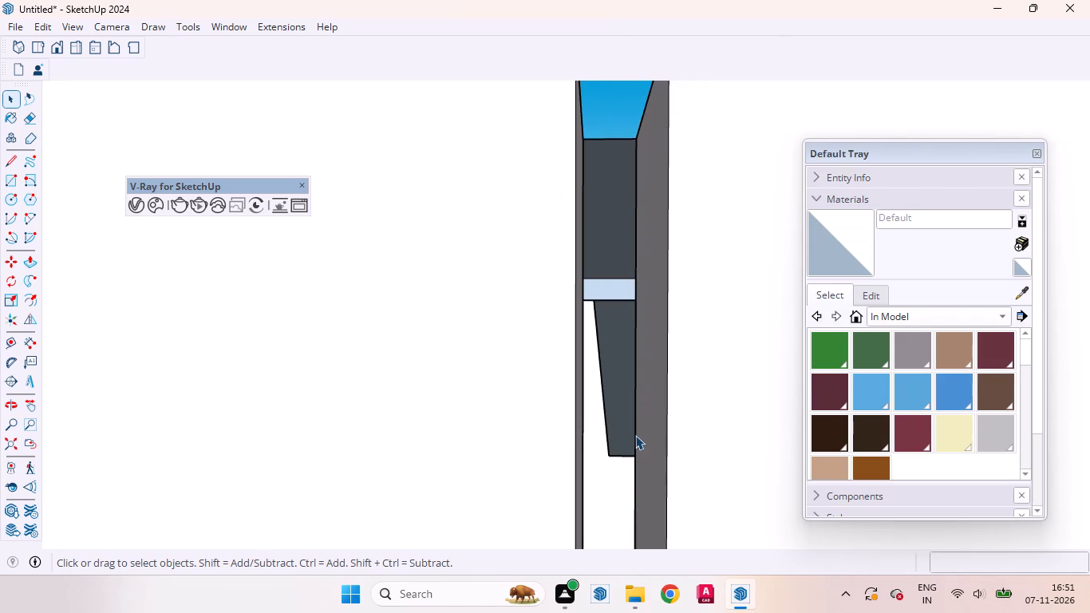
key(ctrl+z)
Erase the line dividing the face at the bottom end of the gap between the partition strips.
scroll(582, 335, down, 17)
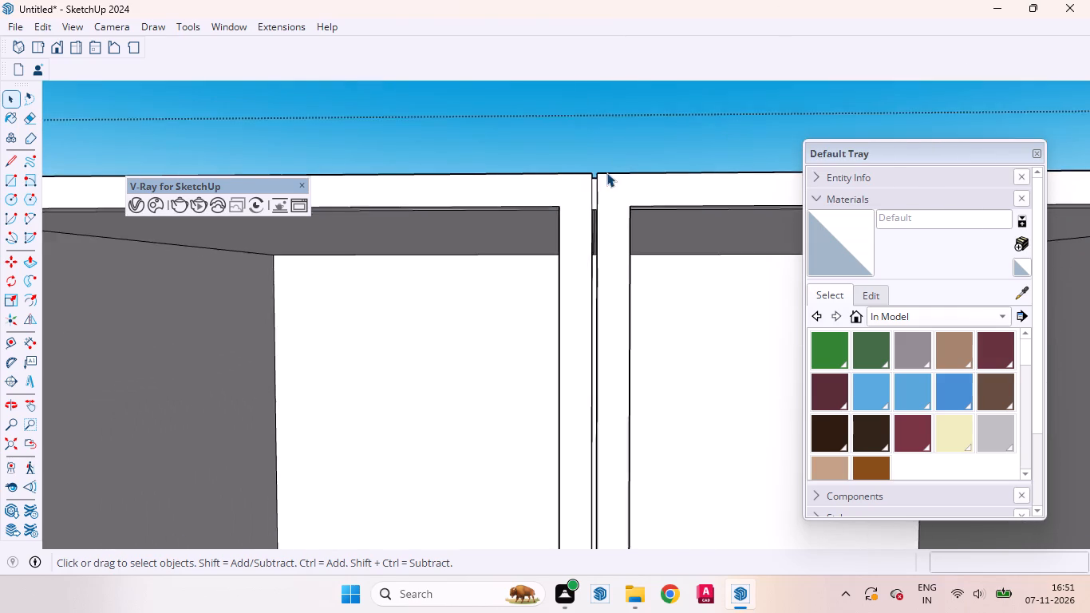
scroll(606, 172, down, 20)
scroll(606, 172, down, 3)
scroll(611, 172, up, 1)
scroll(611, 172, down, 9)
scroll(611, 172, up, 1)
scroll(611, 172, down, 1)
middle_drag(607, 279, 621, 387)
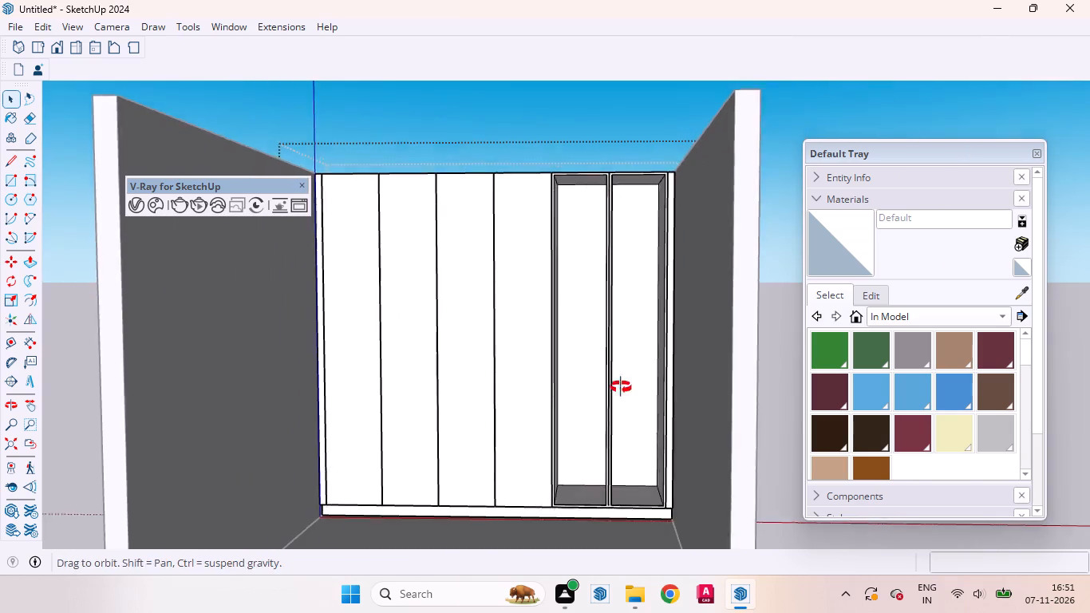
middle_drag(621, 387, 622, 490)
scroll(622, 490, up, 11)
scroll(595, 397, down, 1)
scroll(595, 395, up, 20)
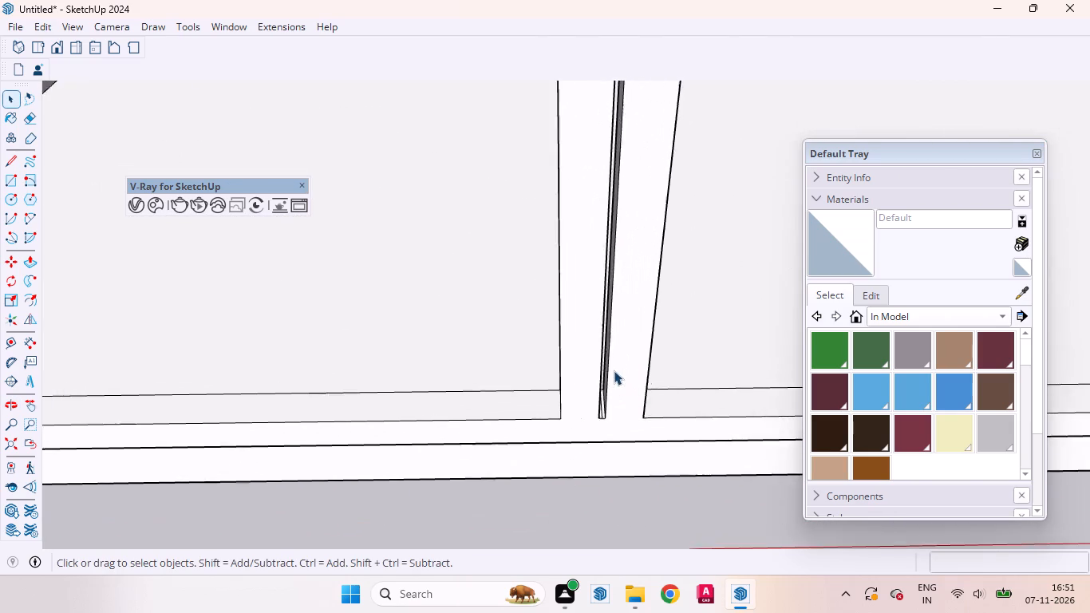
scroll(614, 370, up, 17)
click(596, 421)
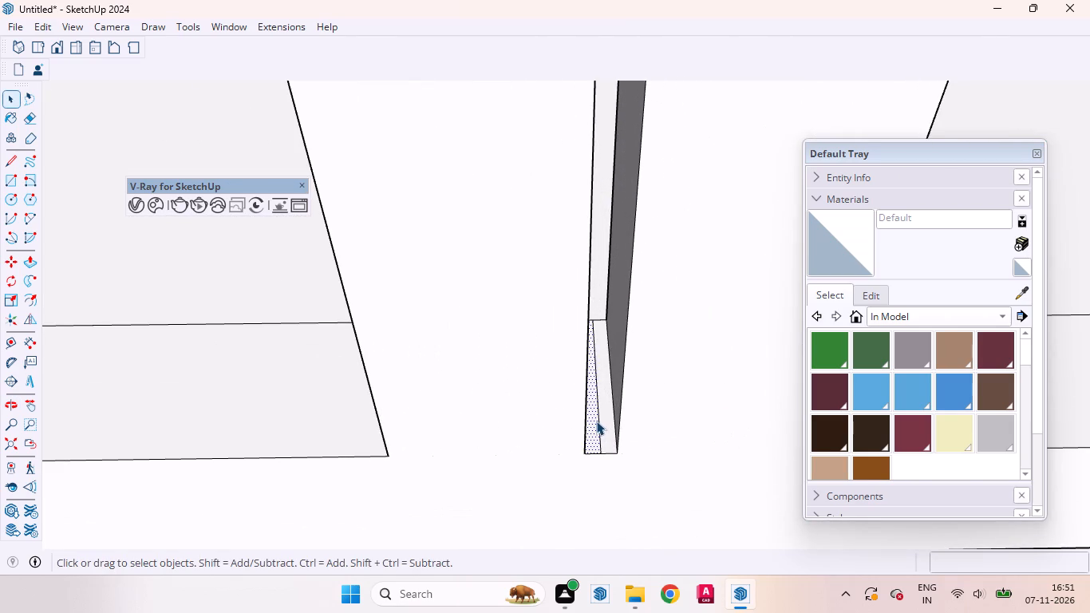
click(597, 421)
right_click(598, 421)
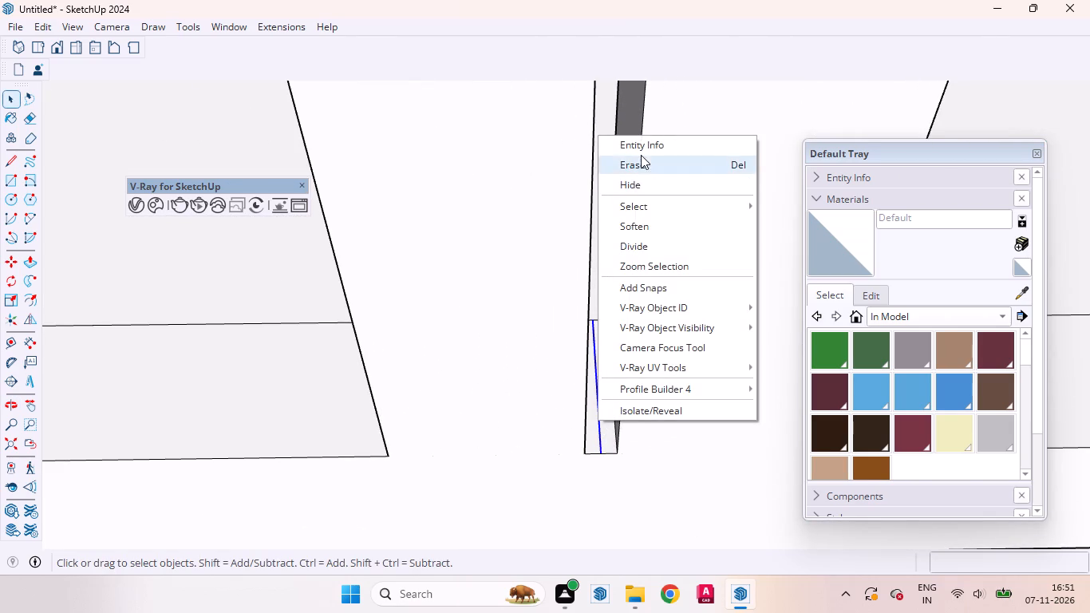
click(641, 155)
Push/Pull the gap's bottom end face down to the lower edge of the compartment's bottom border.
click(594, 406)
key(p)
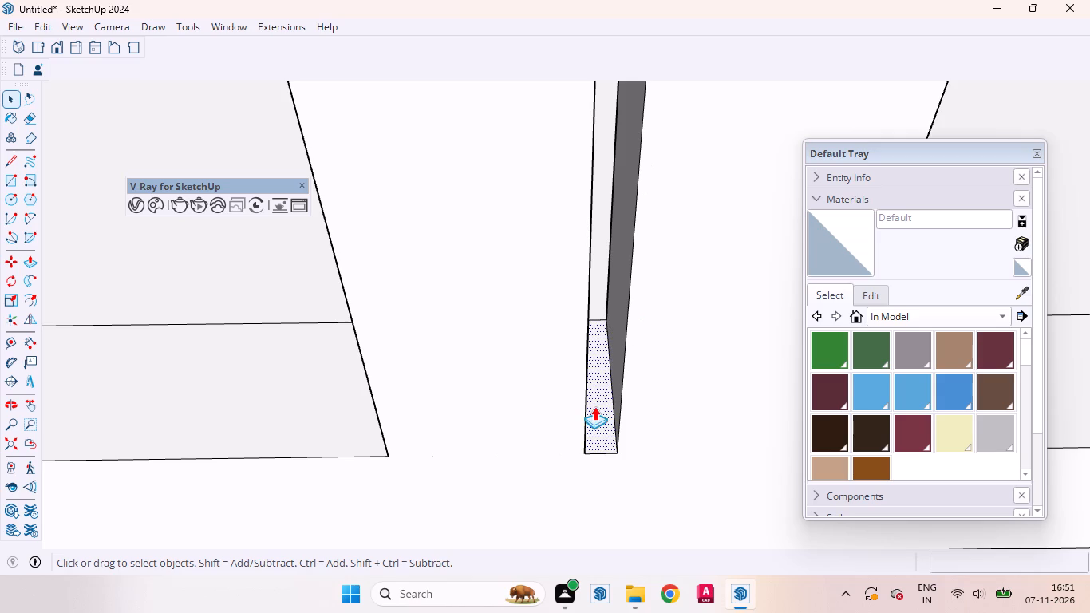
click(594, 406)
drag(600, 427, 607, 488)
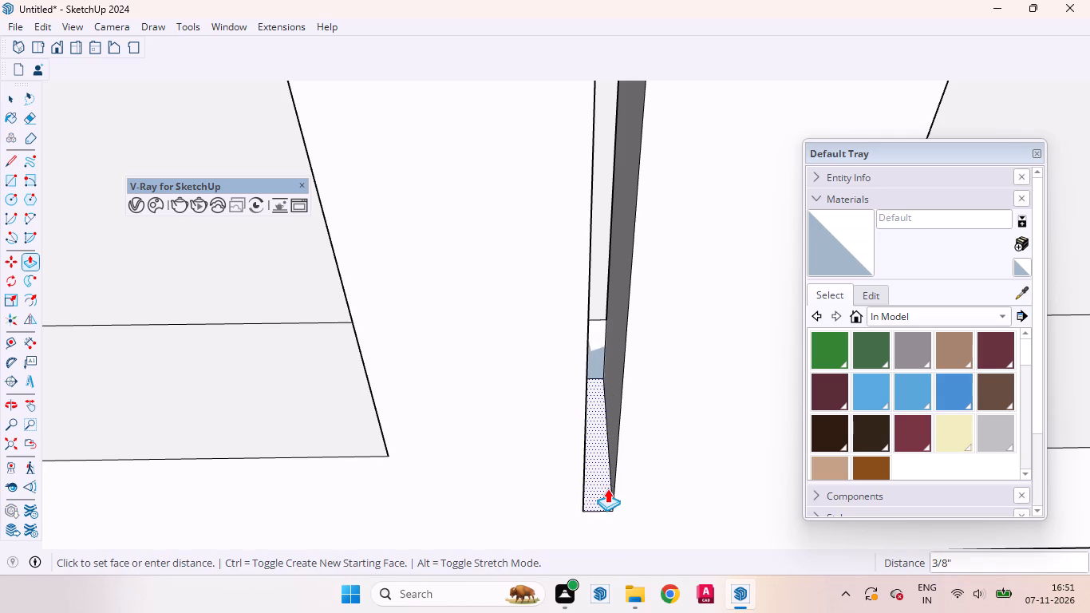
drag(607, 488, 600, 515)
scroll(567, 359, down, 14)
scroll(579, 393, up, 8)
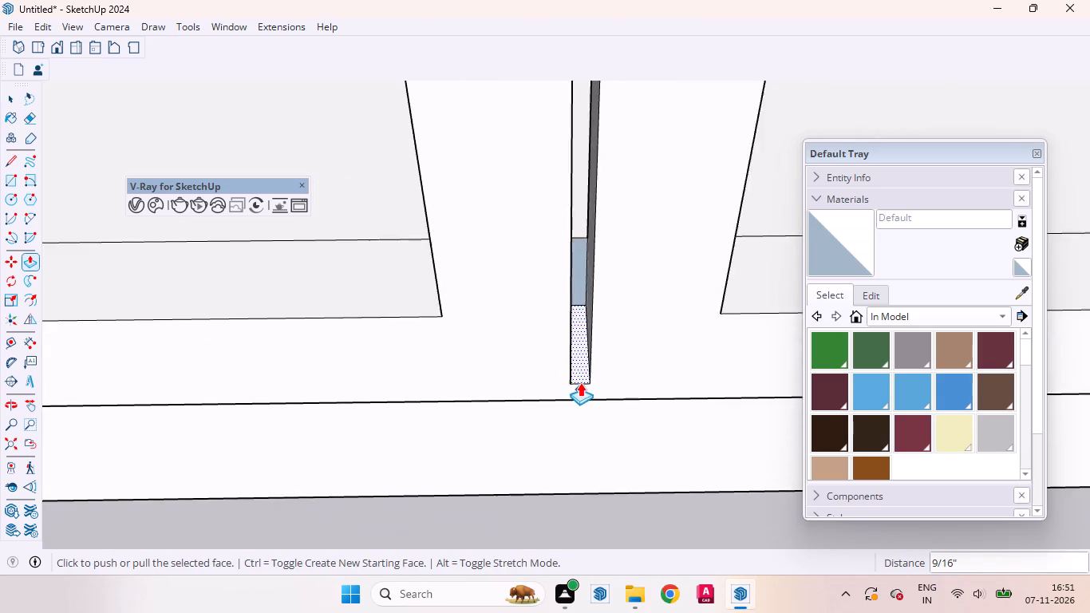
scroll(580, 382, up, 2)
drag(578, 354, 579, 406)
key(space)
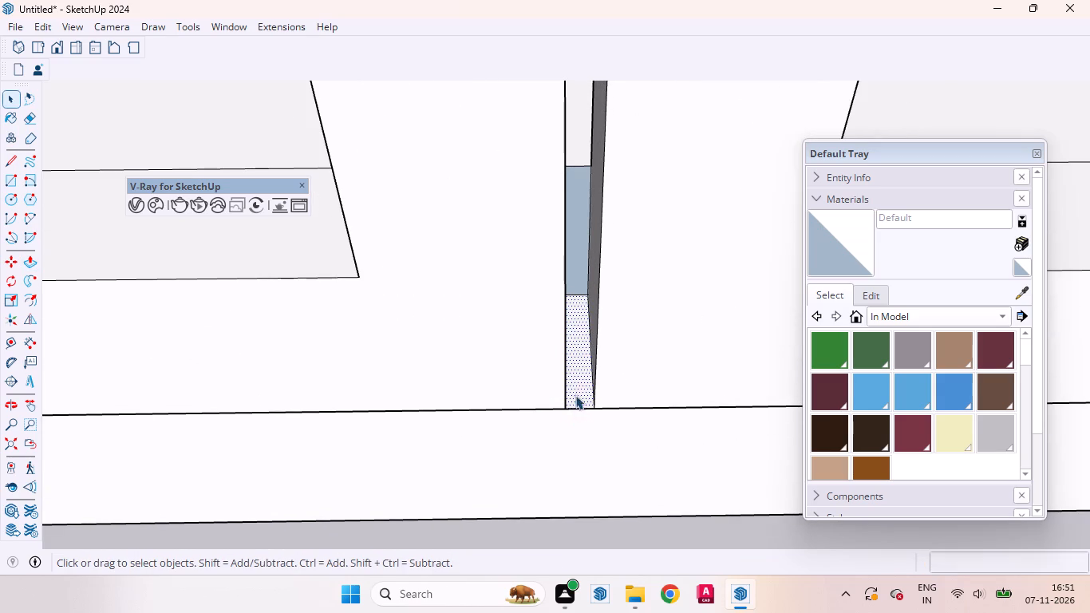
Erase the short edge at the bottom end of the partition gap and reverse the blue back face inside the gap.
click(578, 409)
right_click(578, 409)
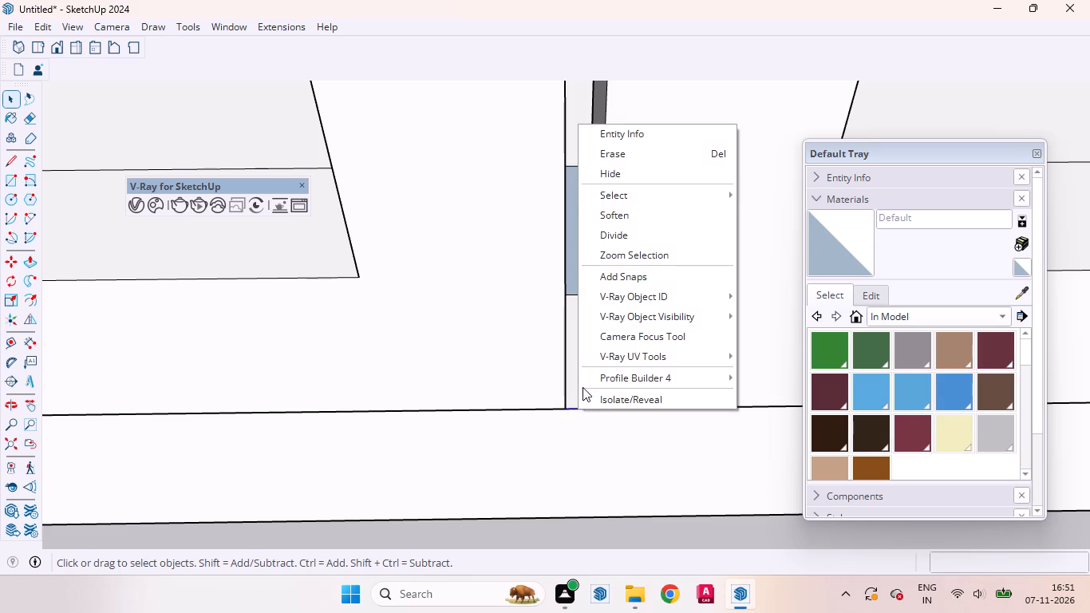
click(608, 157)
click(580, 229)
right_click(580, 228)
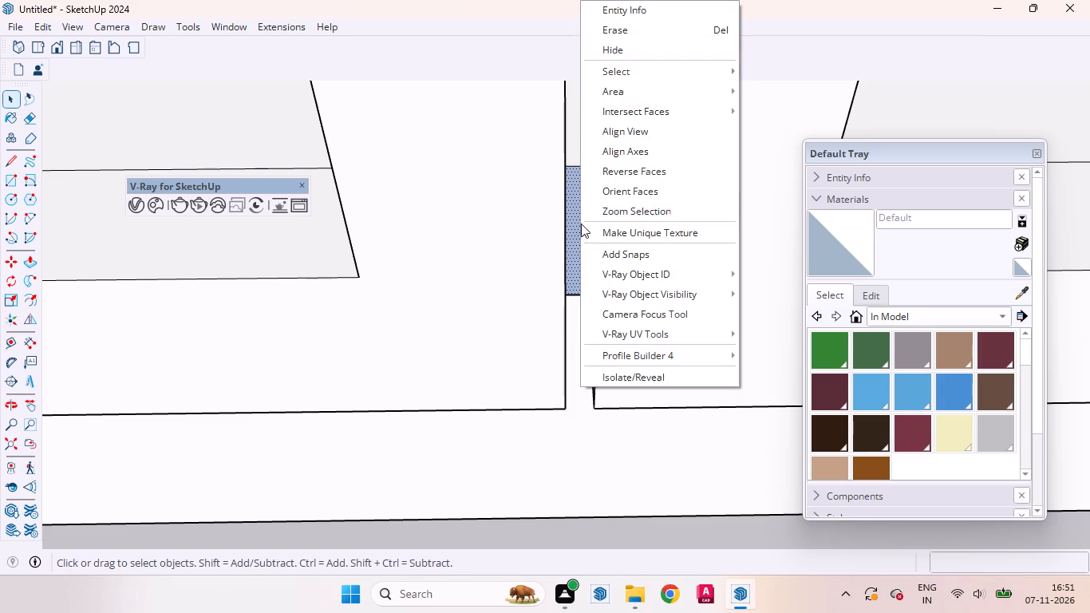
click(631, 176)
Copy the line segments running along the floor behind the front frame and partition strips about 1/16" inward across the compartment floor.
scroll(617, 347, down, 7)
scroll(614, 377, up, 1)
scroll(614, 377, down, 9)
middle_drag(544, 384, 463, 188)
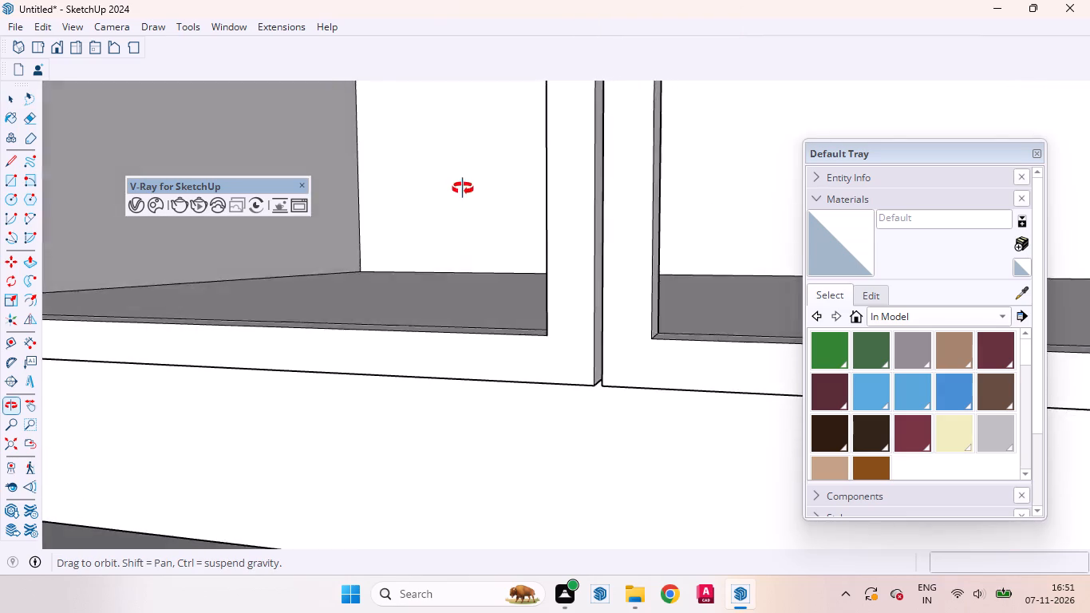
middle_drag(463, 188, 1081, 526)
scroll(1081, 526, up, 1)
scroll(400, 401, up, 2)
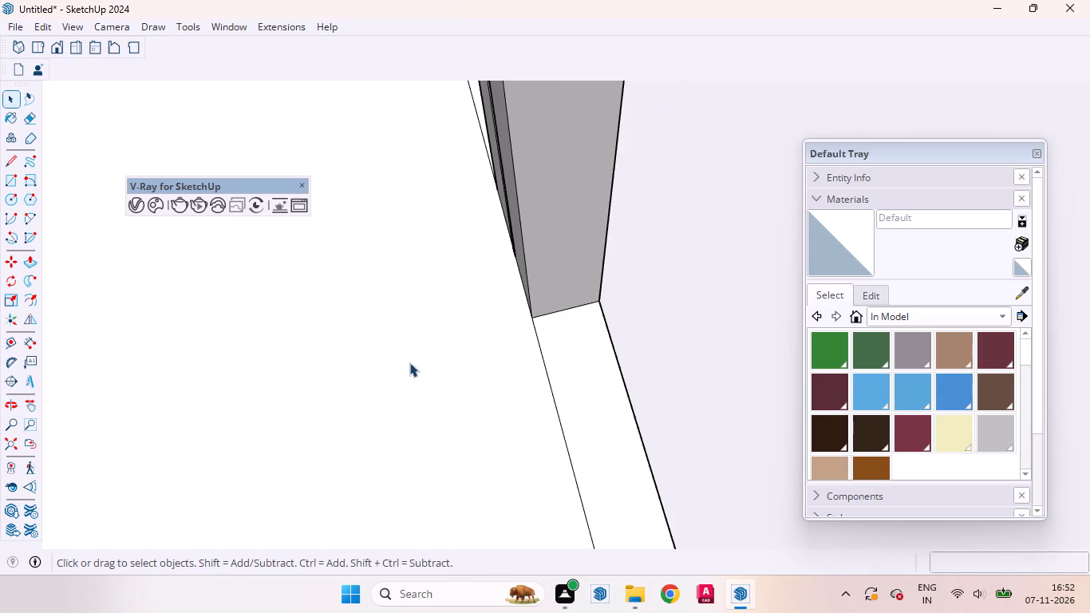
scroll(499, 296, down, 3)
scroll(500, 295, up, 1)
scroll(500, 295, down, 1)
scroll(440, 356, up, 1)
middle_drag(446, 356, 419, 296)
scroll(419, 296, down, 3)
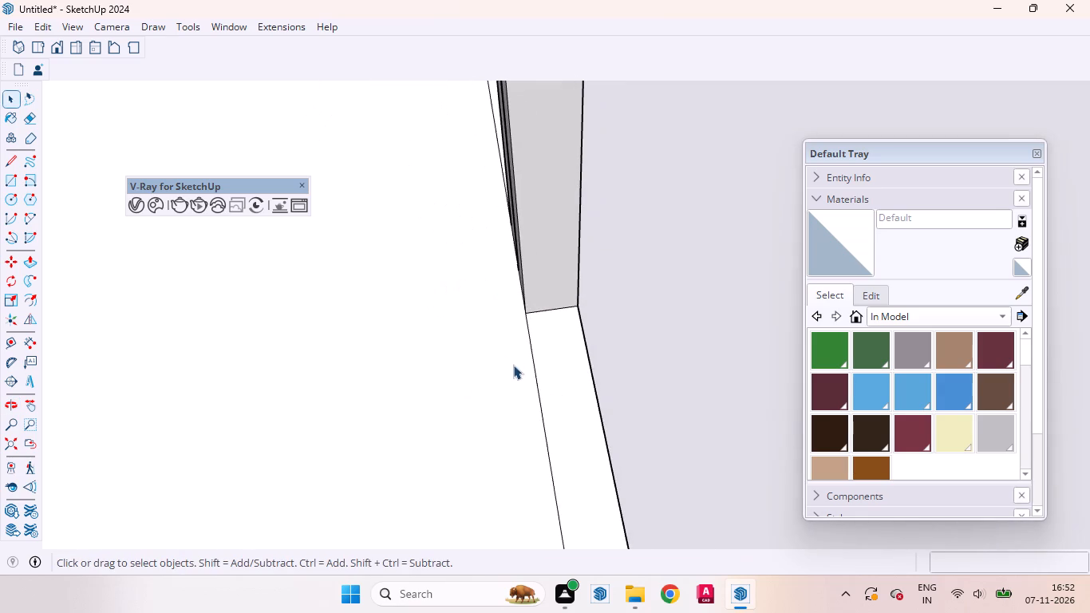
click(534, 374)
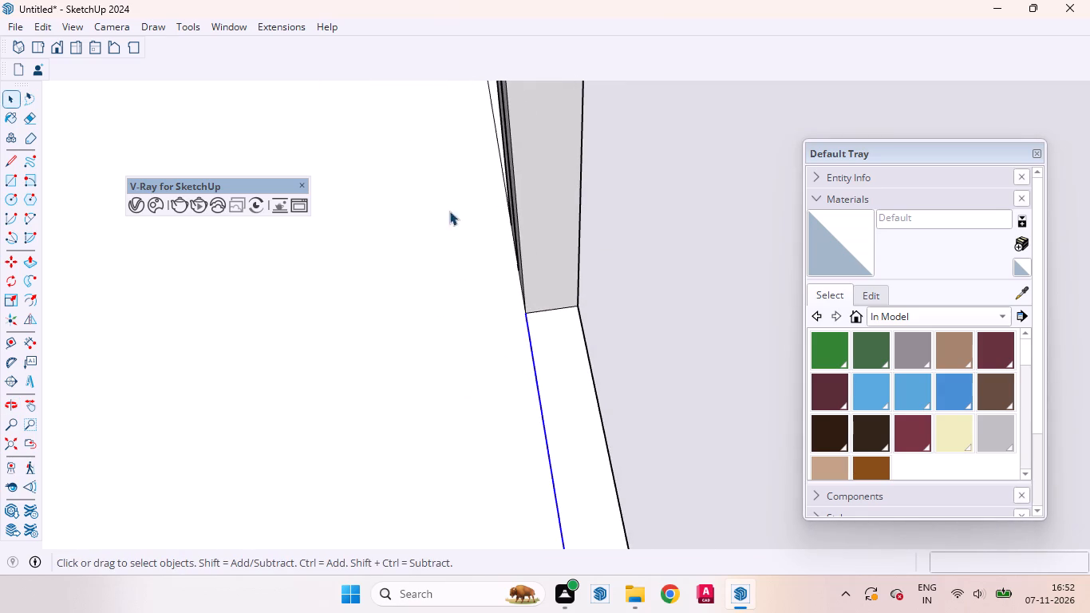
scroll(553, 256, down, 5)
middle_drag(477, 277, 578, 273)
scroll(578, 273, up, 1)
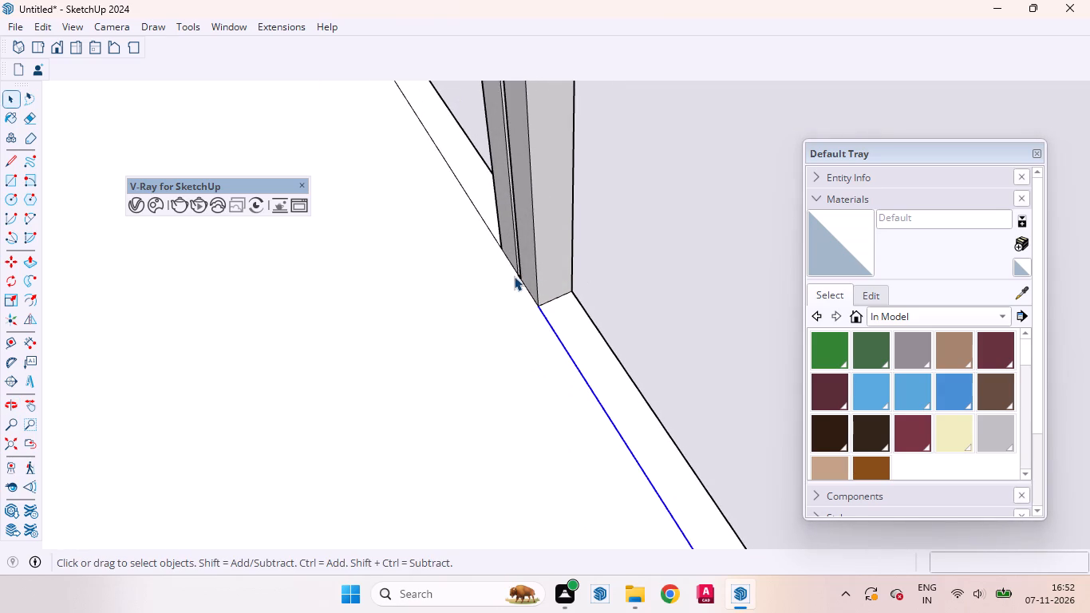
ctrl+scroll(504, 247, up, 3)
ctrl+scroll(504, 247, down, 1)
ctrl+scroll(504, 247, up, 5)
ctrl+click(513, 262)
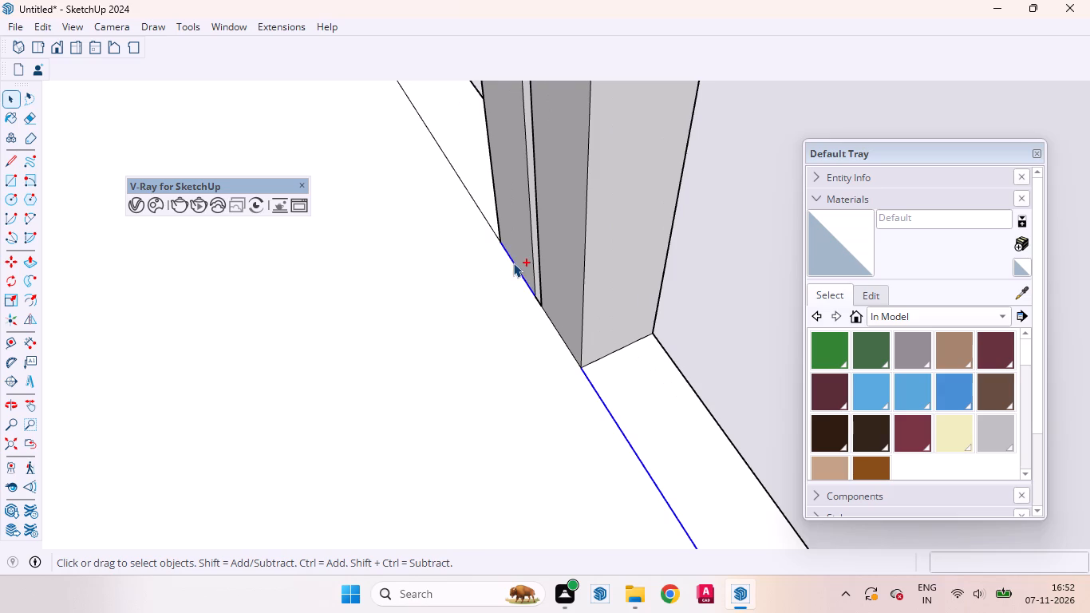
ctrl+click(560, 334)
ctrl+scroll(549, 302, up, 9)
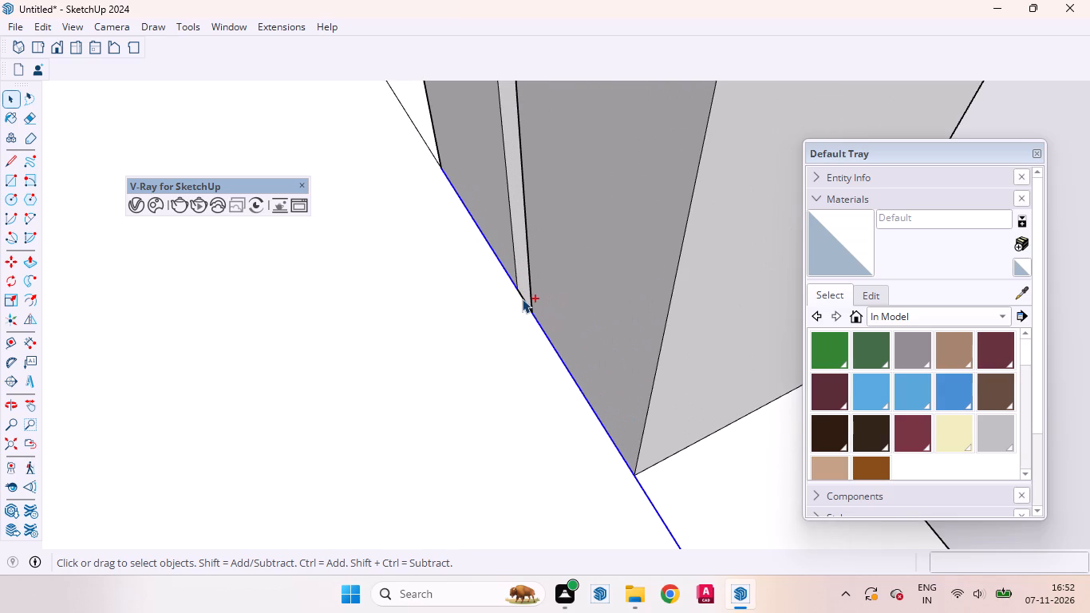
ctrl+click(522, 298)
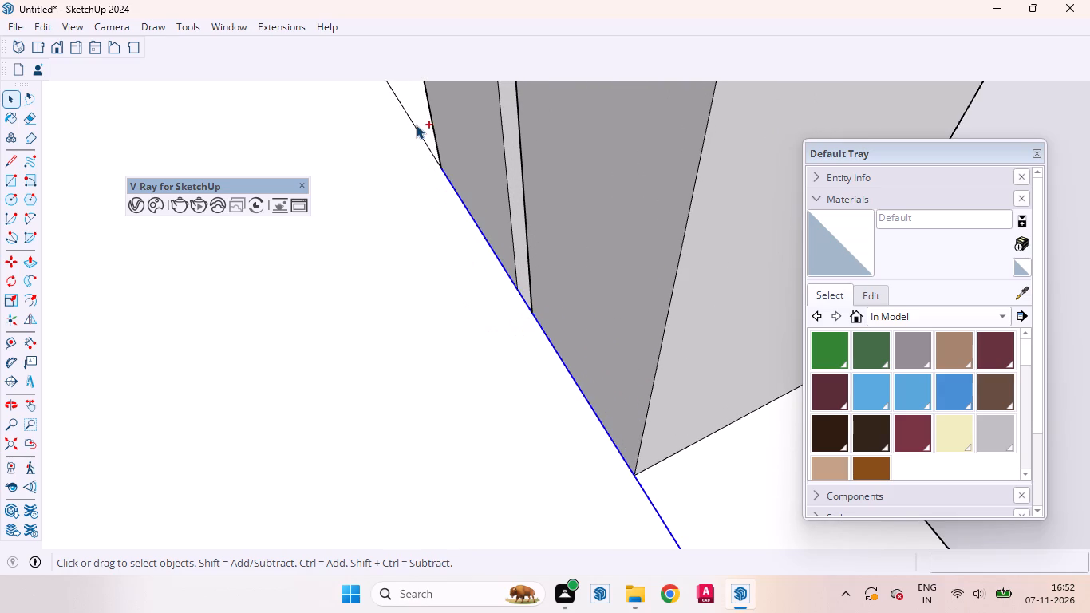
ctrl+click(415, 125)
key(m)
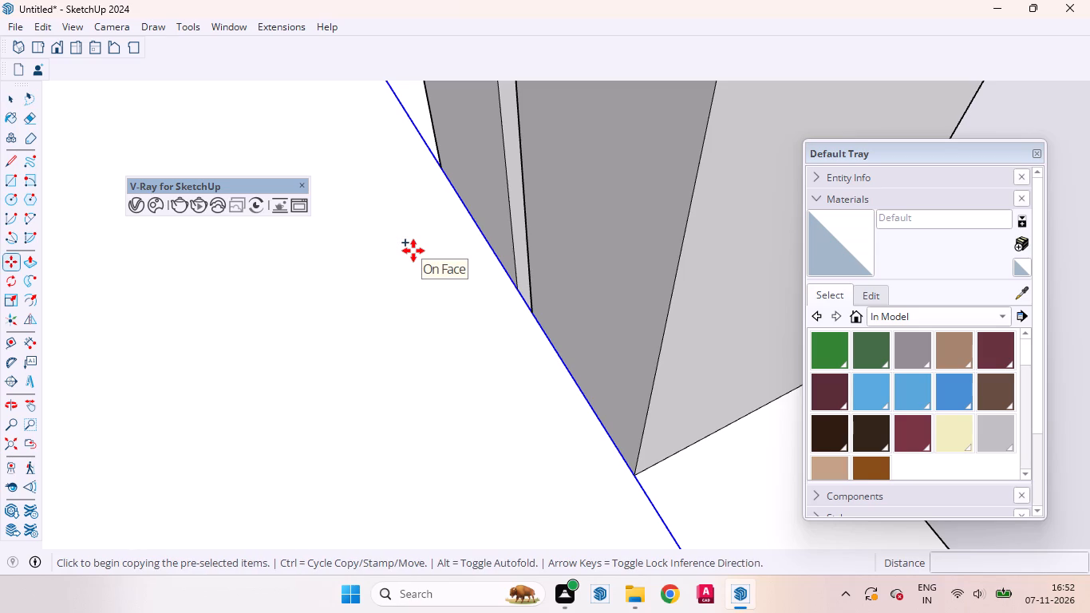
click(413, 251)
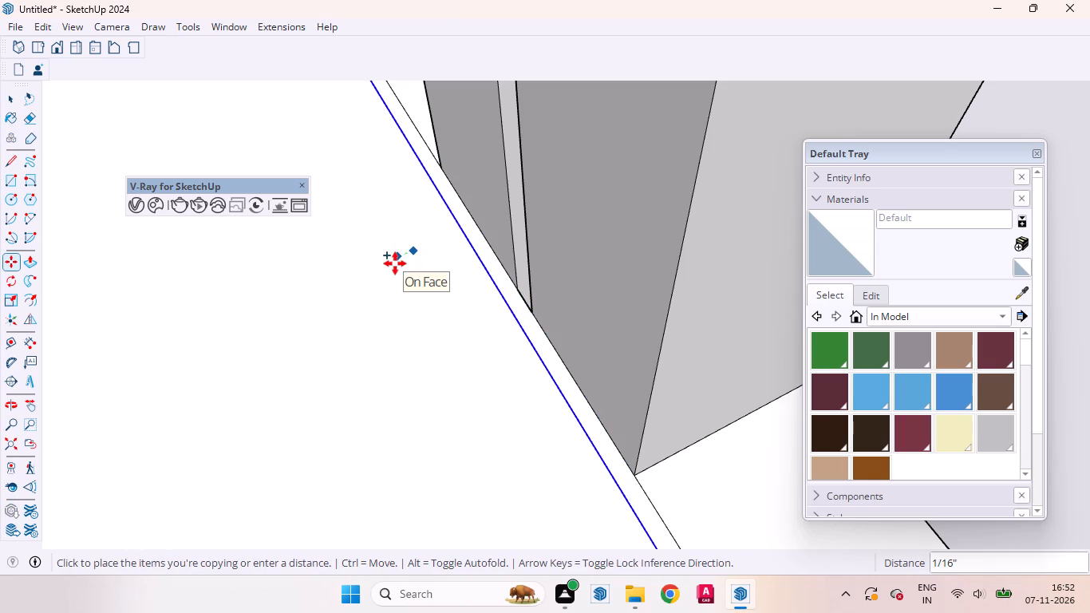
click(395, 263)
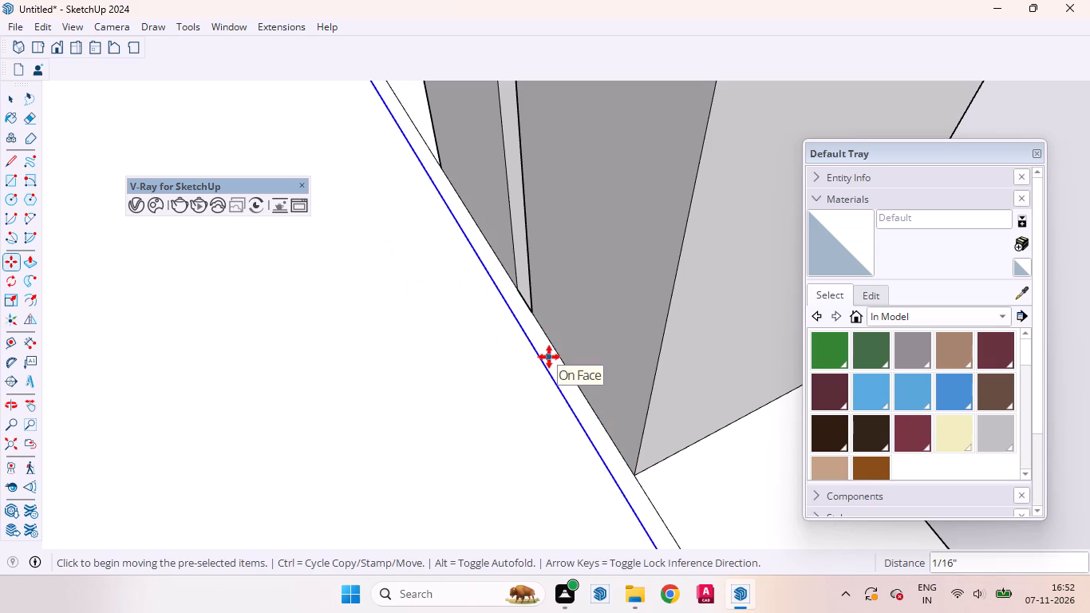
Push/Pull the narrow floor strip behind the front frame down by the last used distance to form a groove.
key(space)
click(549, 354)
key(p)
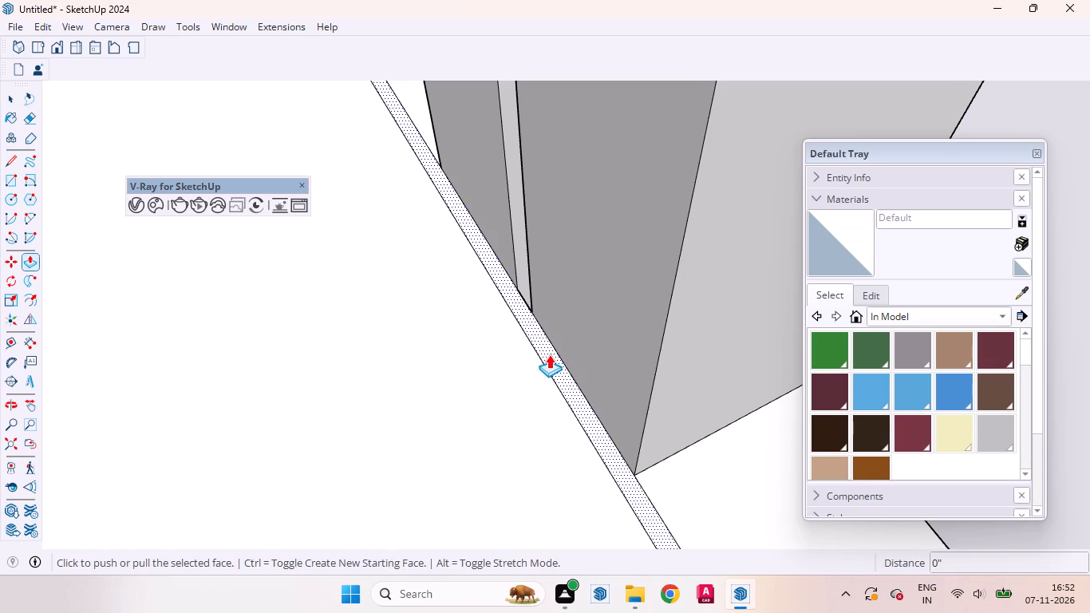
double_click(549, 354)
key(space)
Examine the groove along the compartment floor and the lower end of the partition gap from the front and the side.
scroll(506, 396, down, 3)
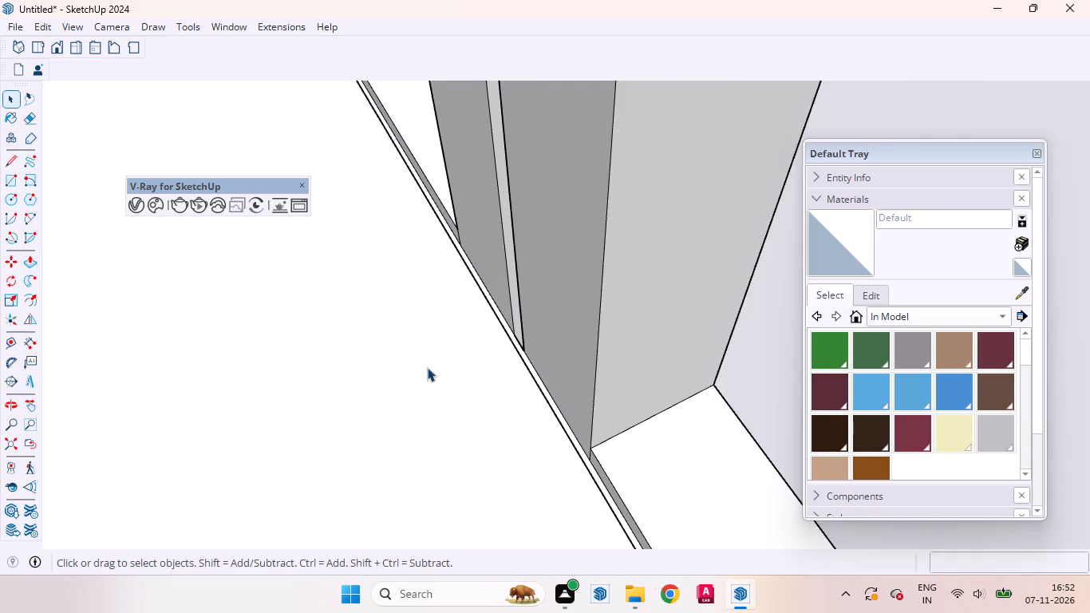
scroll(427, 367, down, 4)
middle_drag(476, 408, 0, 318)
scroll(247, 295, down, 6)
scroll(228, 328, up, 2)
scroll(228, 330, down, 4)
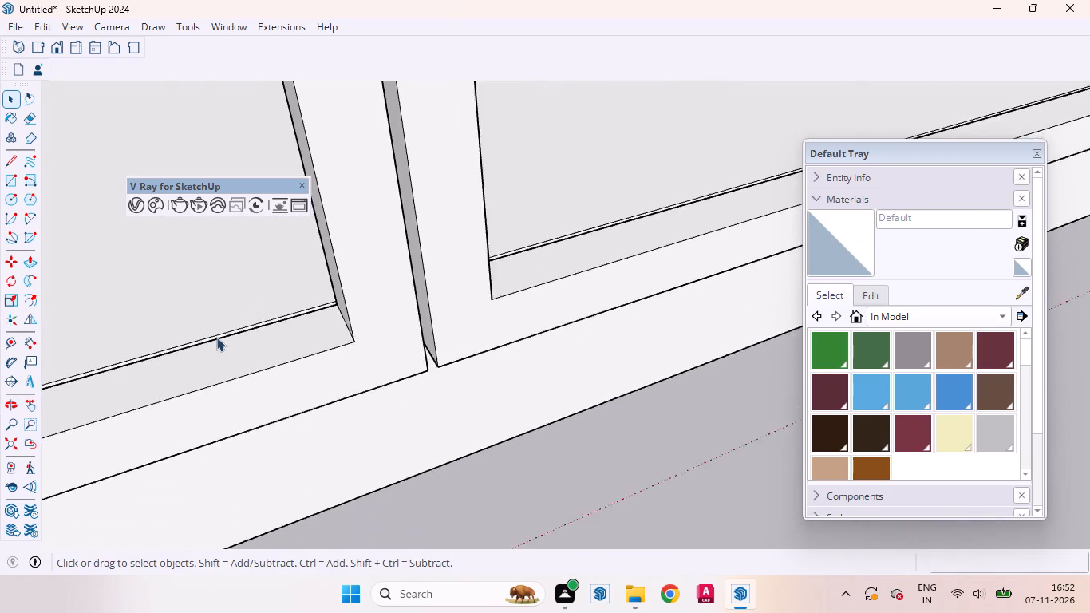
scroll(216, 337, down, 12)
scroll(232, 361, up, 1)
scroll(232, 361, down, 2)
middle_drag(511, 272, 672, 250)
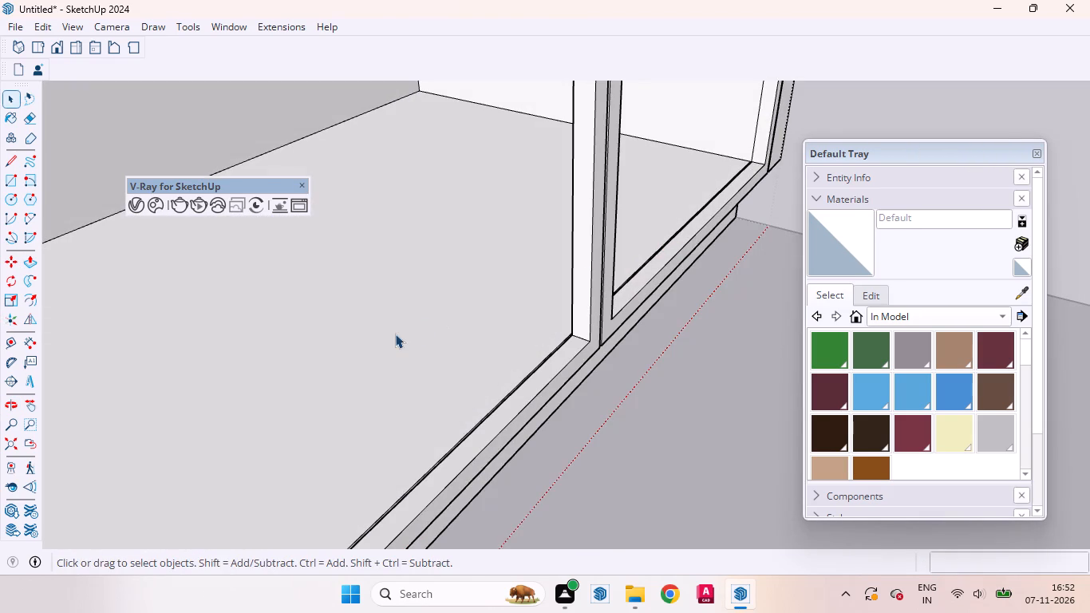
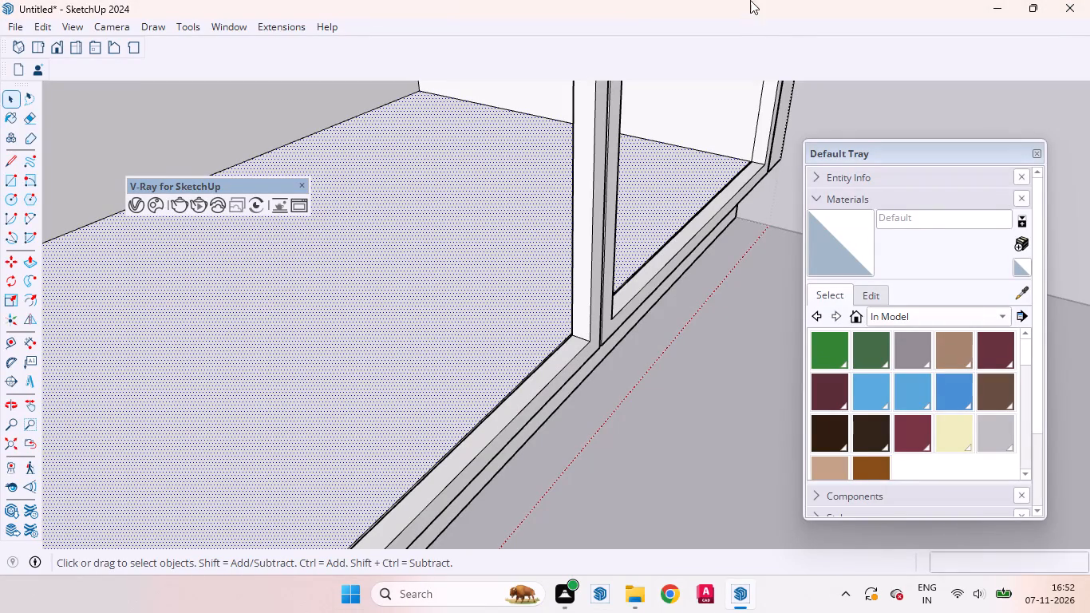
Copy the edge lines behind the front frame along the side panels and top of both open compartments 3 mm further inward.
scroll(603, 208, down, 4)
scroll(718, 128, up, 11)
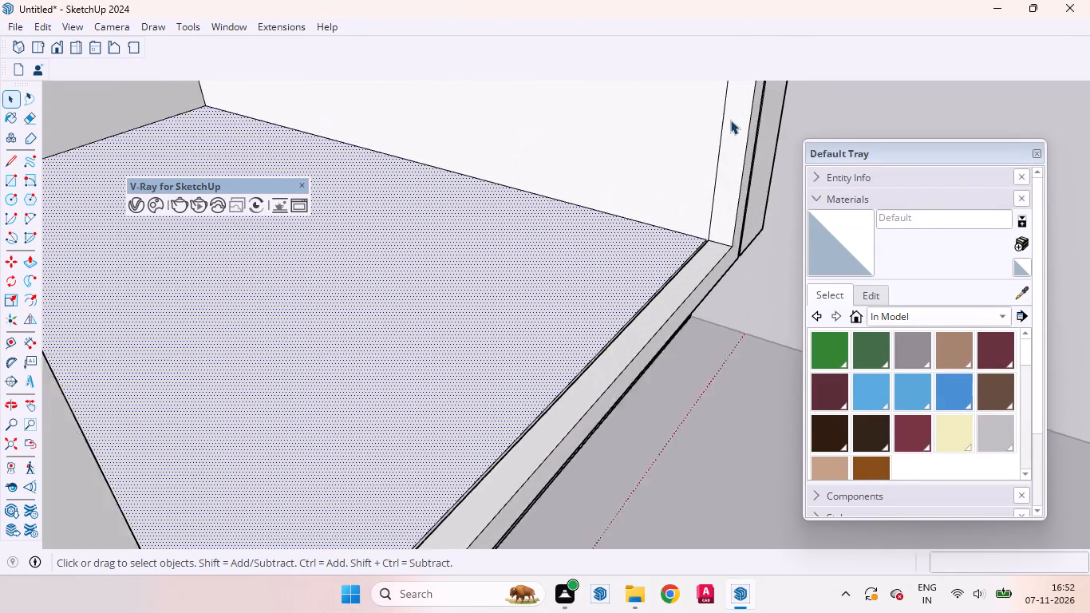
scroll(730, 120, up, 2)
click(723, 113)
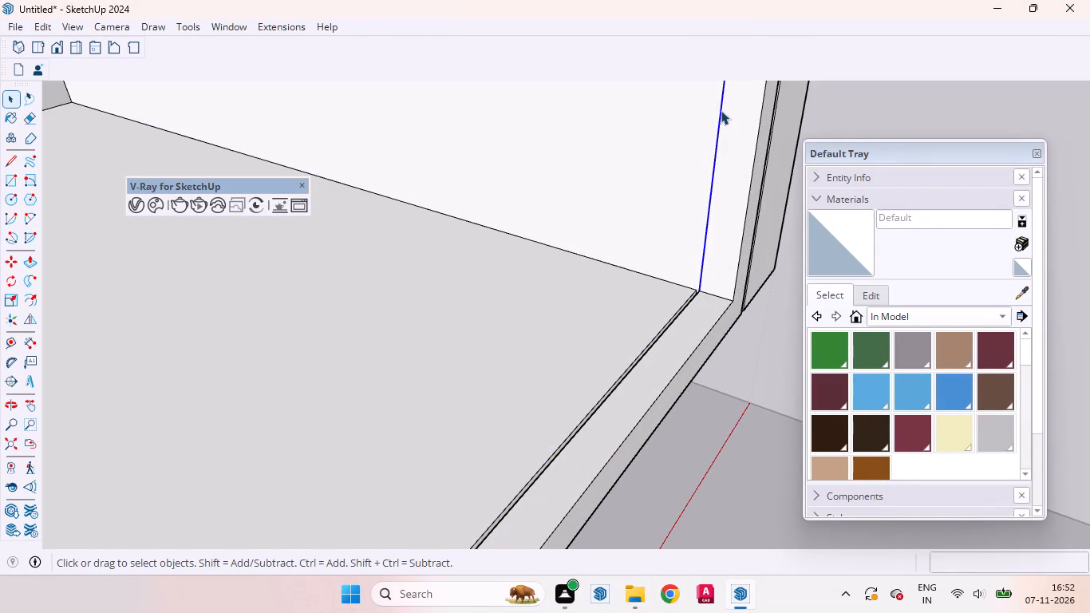
scroll(662, 171, down, 11)
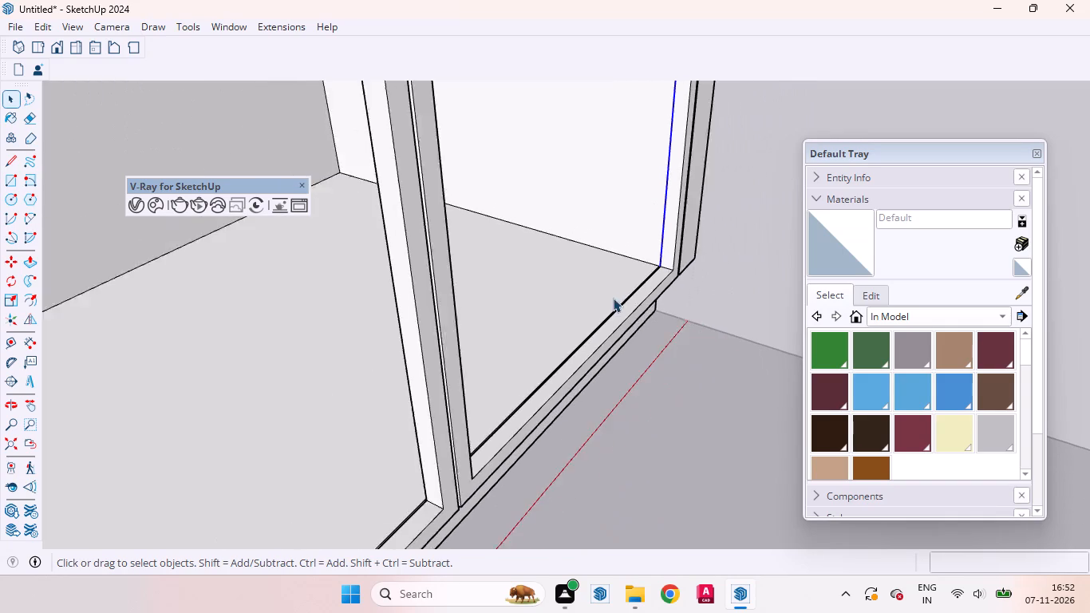
scroll(613, 298, down, 7)
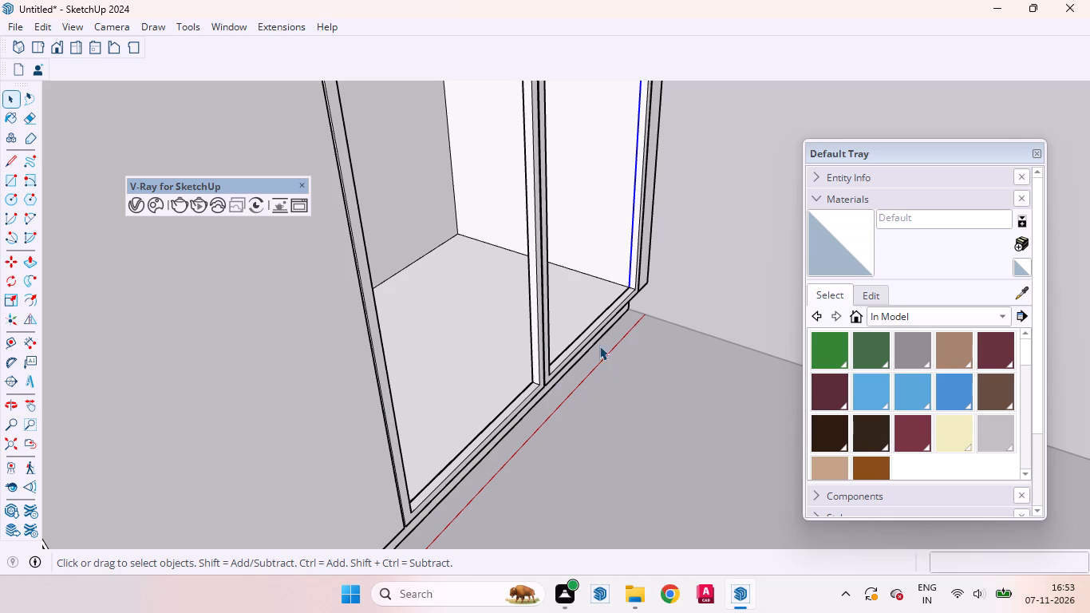
ctrl+middle_drag(621, 255, 570, 278)
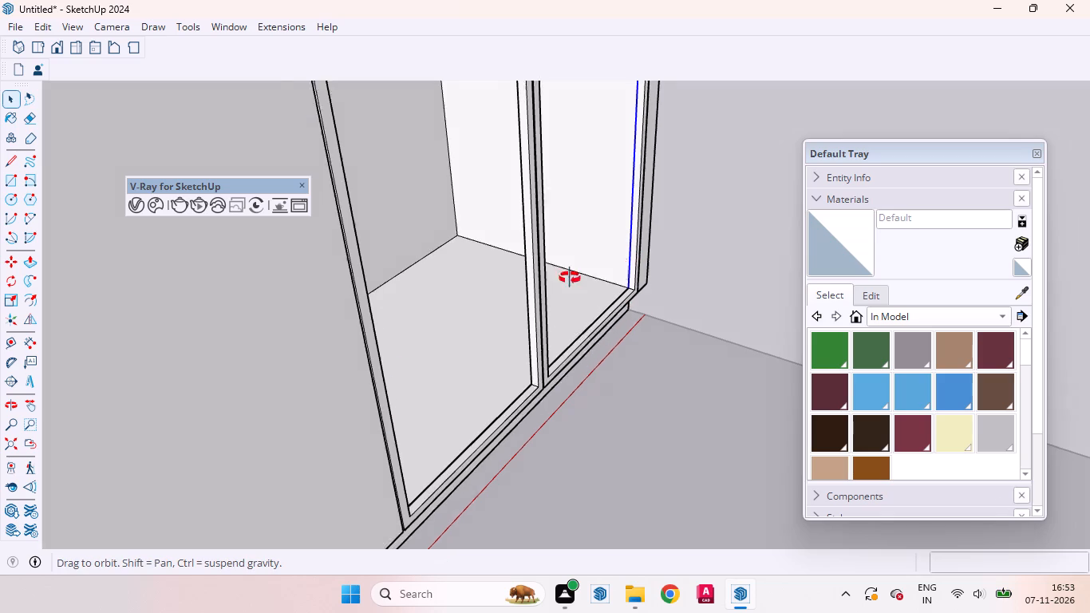
ctrl+middle_drag(570, 278, 460, 343)
ctrl+scroll(654, 208, down, 7)
ctrl+scroll(649, 209, up, 2)
ctrl+scroll(649, 212, down, 8)
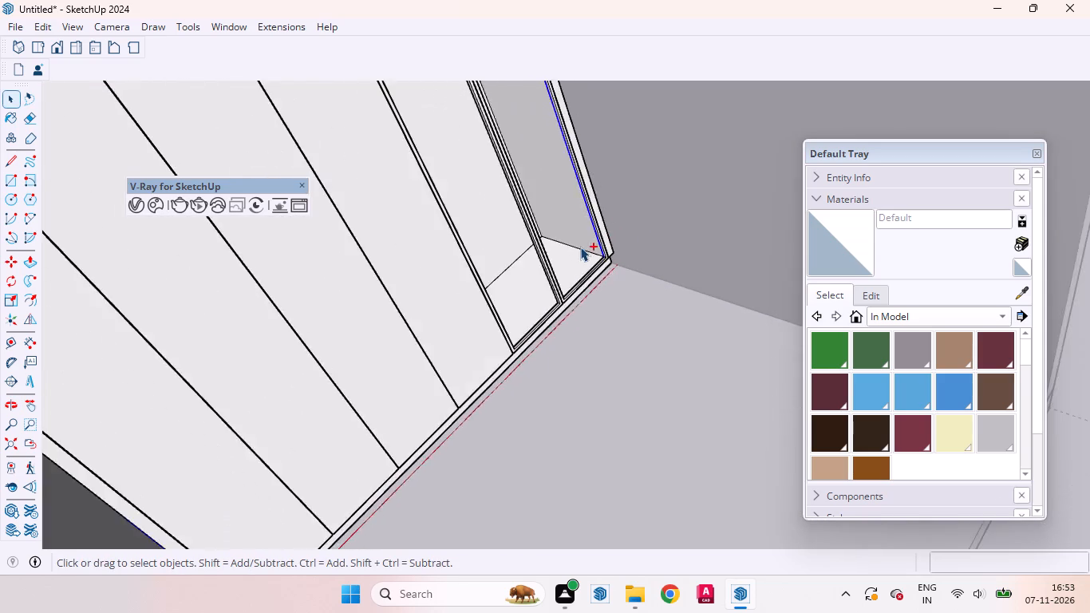
ctrl+scroll(580, 247, down, 8)
ctrl+middle_drag(590, 280, 633, 471)
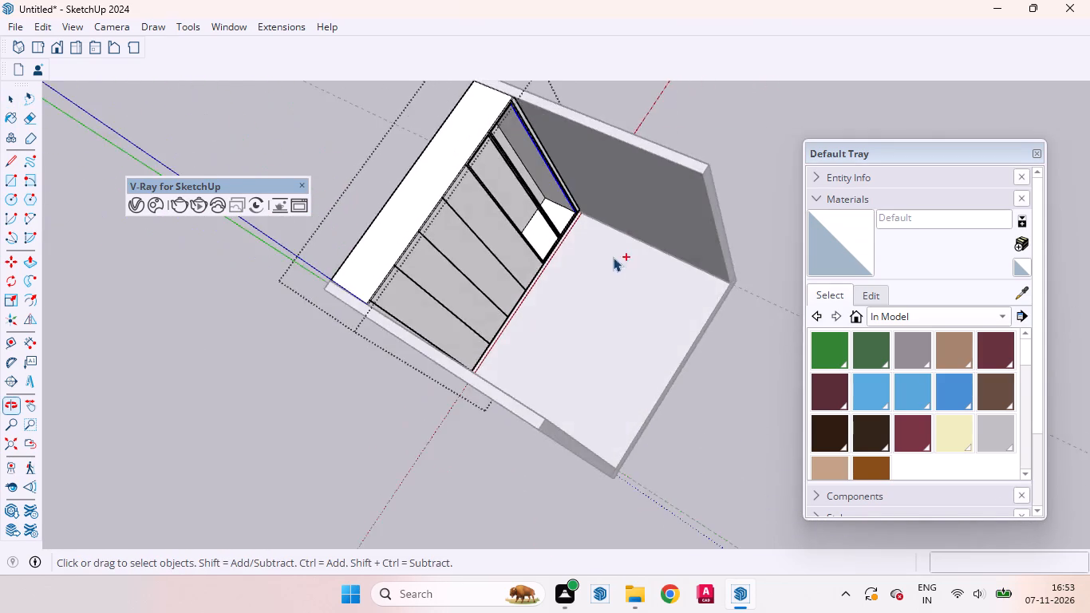
ctrl+scroll(607, 255, up, 6)
ctrl+scroll(618, 238, down, 12)
ctrl+scroll(566, 109, up, 1)
ctrl+scroll(566, 109, down, 2)
ctrl+middle_drag(576, 251, 401, 71)
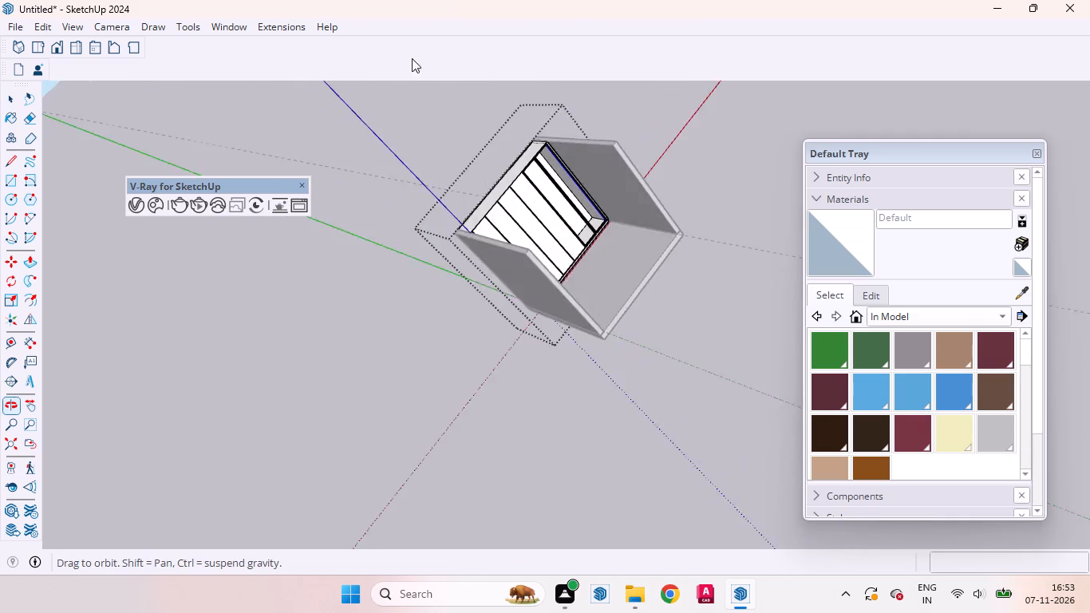
ctrl+scroll(457, 105, up, 1)
ctrl+scroll(461, 107, down, 1)
ctrl+scroll(461, 107, up, 20)
scroll(573, 236, down, 12)
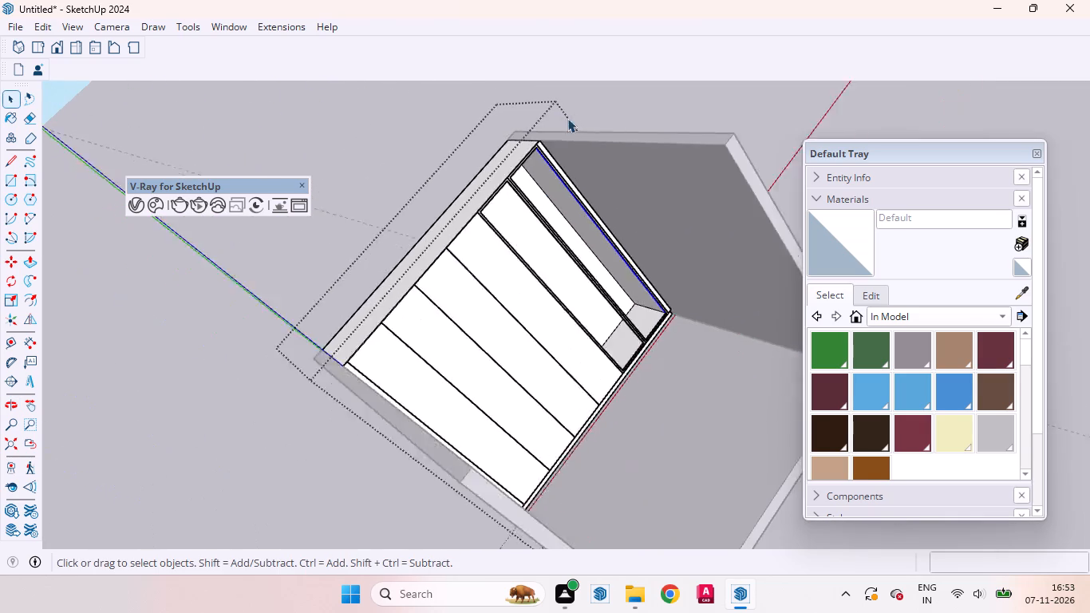
scroll(567, 118, down, 7)
middle_drag(651, 298, 430, 343)
scroll(689, 165, up, 3)
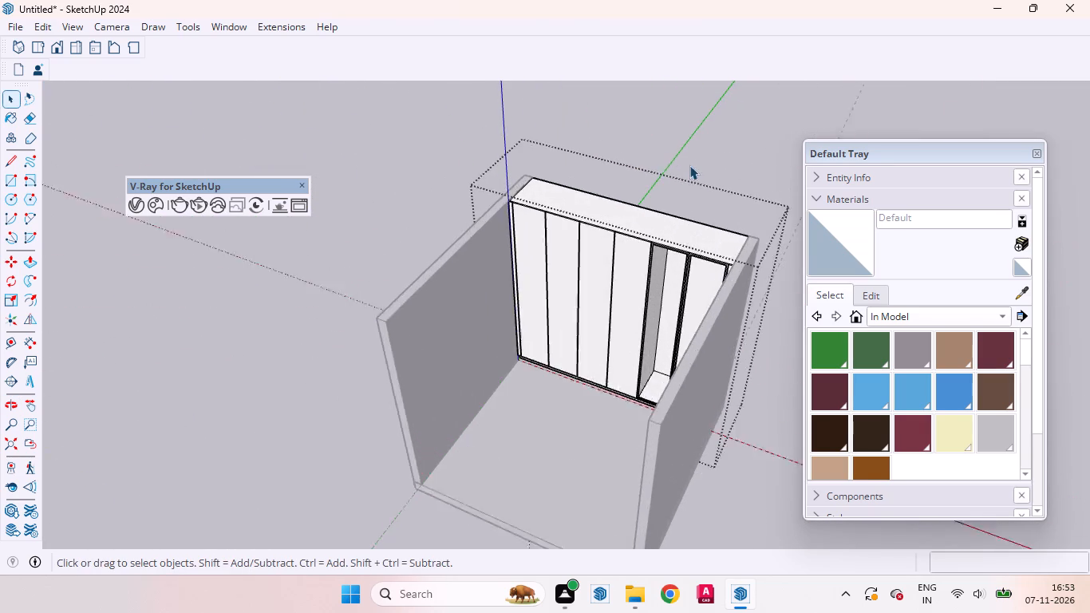
scroll(689, 165, up, 8)
middle_drag(681, 350, 629, 317)
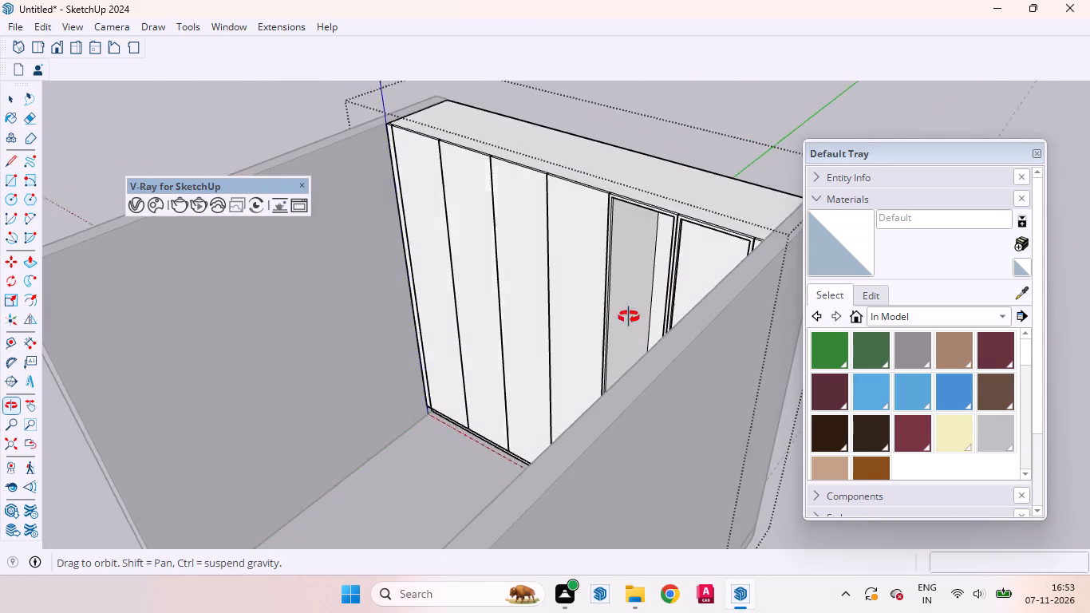
middle_drag(629, 317, 628, 315)
ctrl+scroll(621, 224, up, 14)
ctrl+scroll(610, 184, down, 1)
ctrl+scroll(610, 184, up, 1)
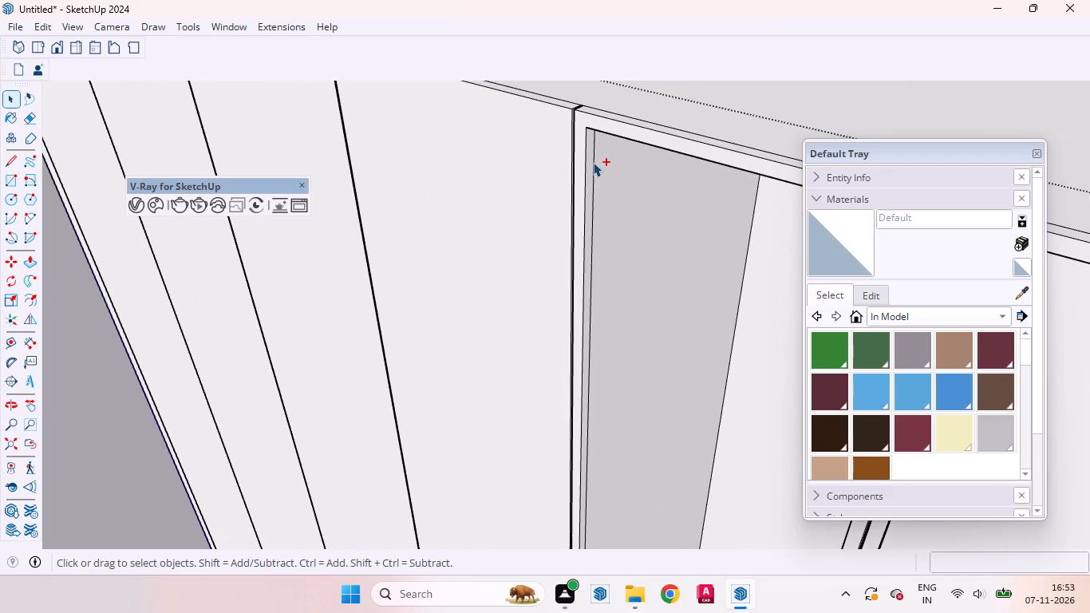
ctrl+click(594, 160)
ctrl+scroll(589, 168, down, 1)
ctrl+scroll(590, 163, up, 1)
ctrl+scroll(593, 149, down, 10)
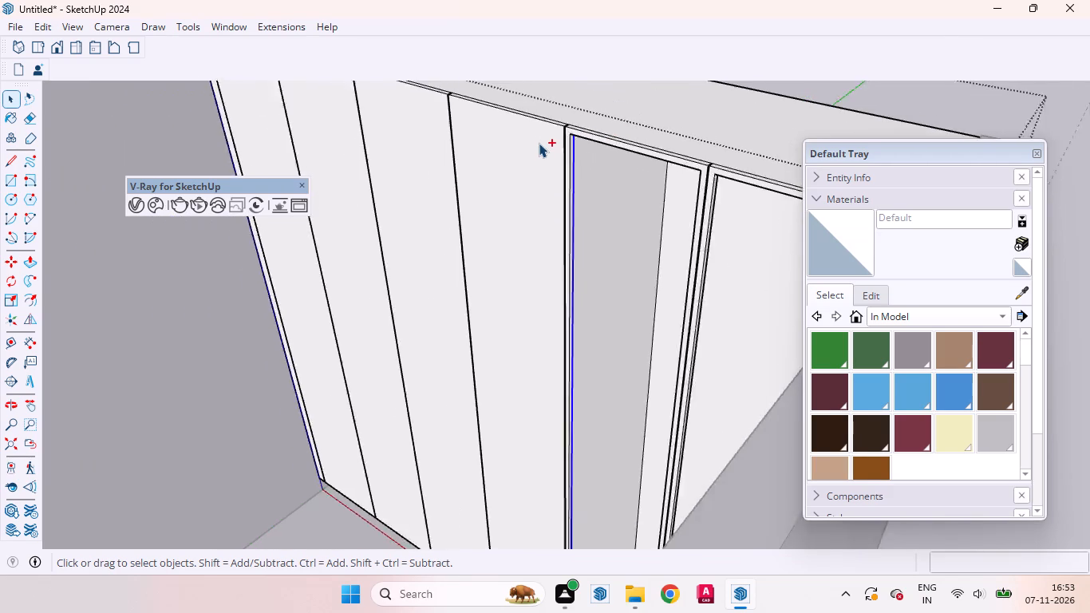
ctrl+scroll(539, 143, down, 8)
ctrl+middle_drag(488, 178, 771, 118)
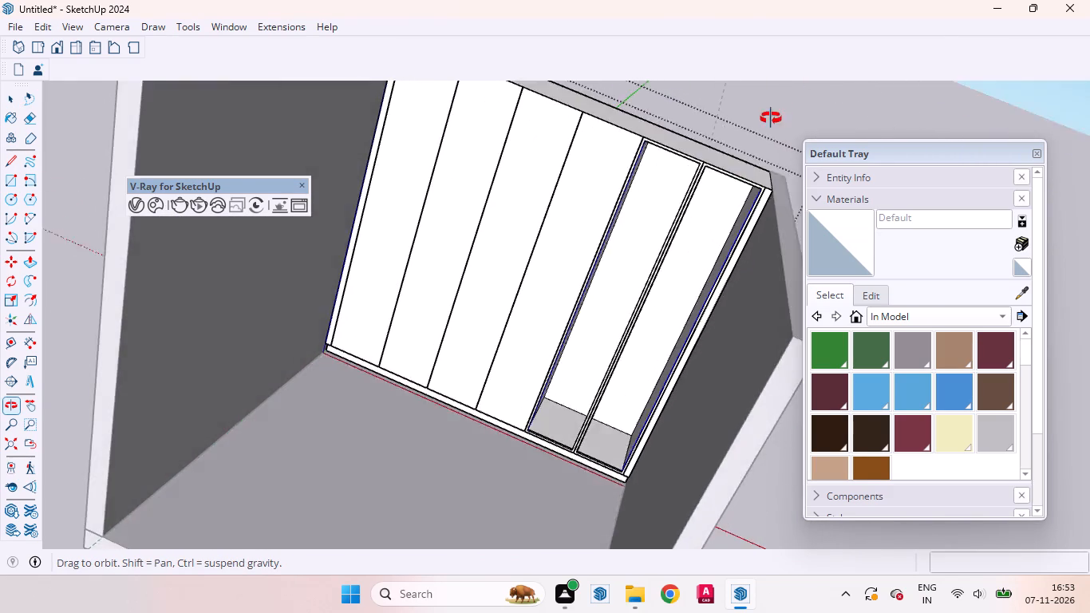
ctrl+middle_drag(771, 118, 788, 85)
ctrl+scroll(701, 89, up, 11)
ctrl+scroll(629, 77, down, 5)
ctrl+scroll(585, 199, down, 5)
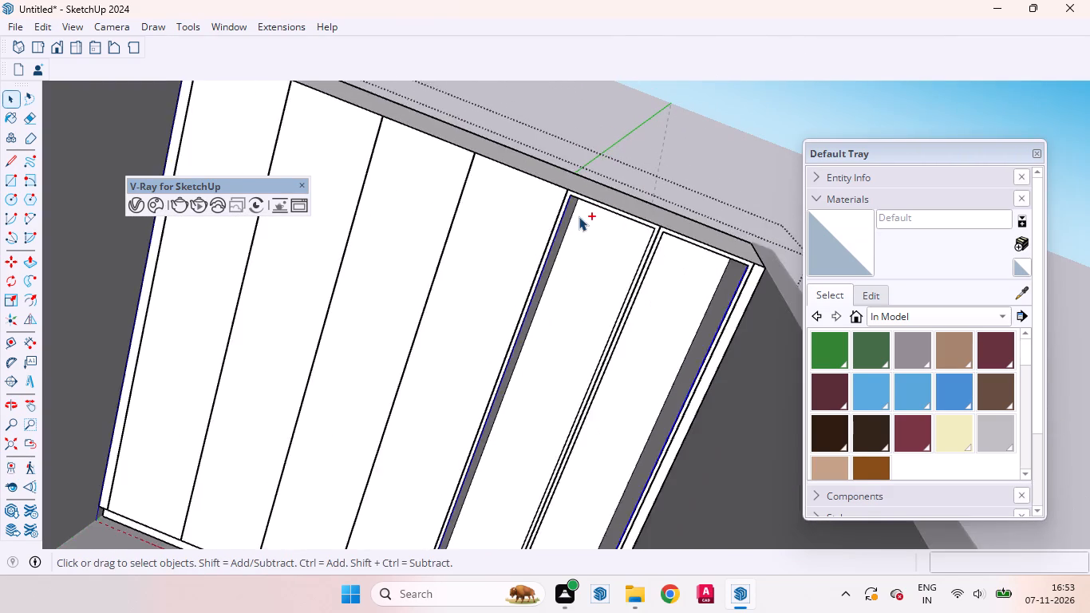
ctrl+scroll(579, 216, down, 4)
ctrl+middle_drag(586, 210, 719, 0)
ctrl+scroll(614, 244, up, 5)
ctrl+scroll(624, 169, down, 1)
ctrl+scroll(624, 169, up, 1)
ctrl+scroll(624, 169, down, 1)
ctrl+scroll(624, 169, up, 3)
ctrl+middle_drag(612, 215, 622, 194)
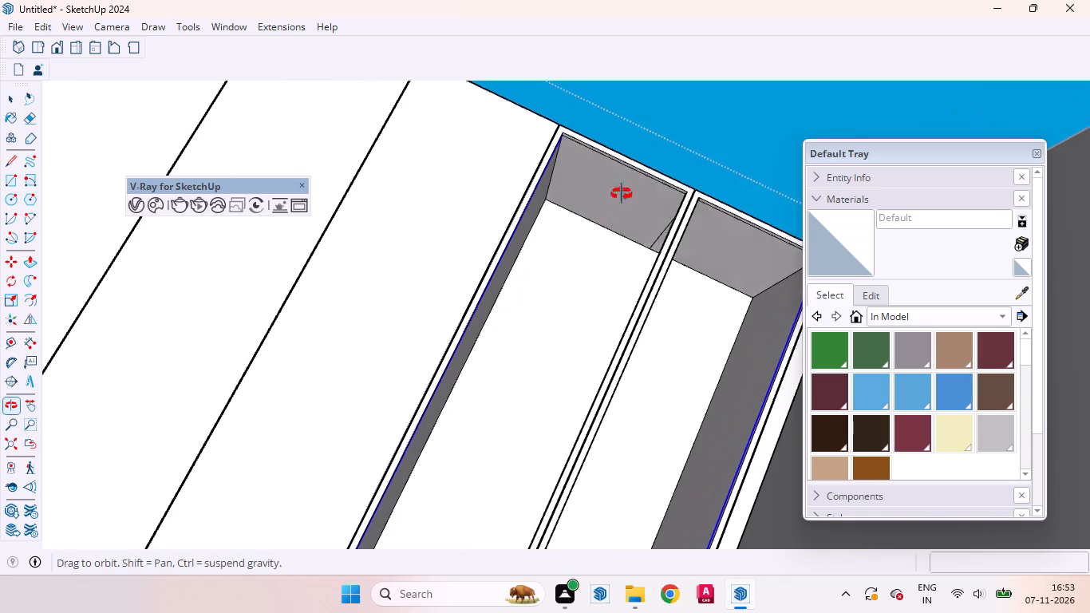
ctrl+middle_drag(622, 194, 670, 79)
ctrl+scroll(670, 79, up, 13)
ctrl+scroll(583, 143, down, 5)
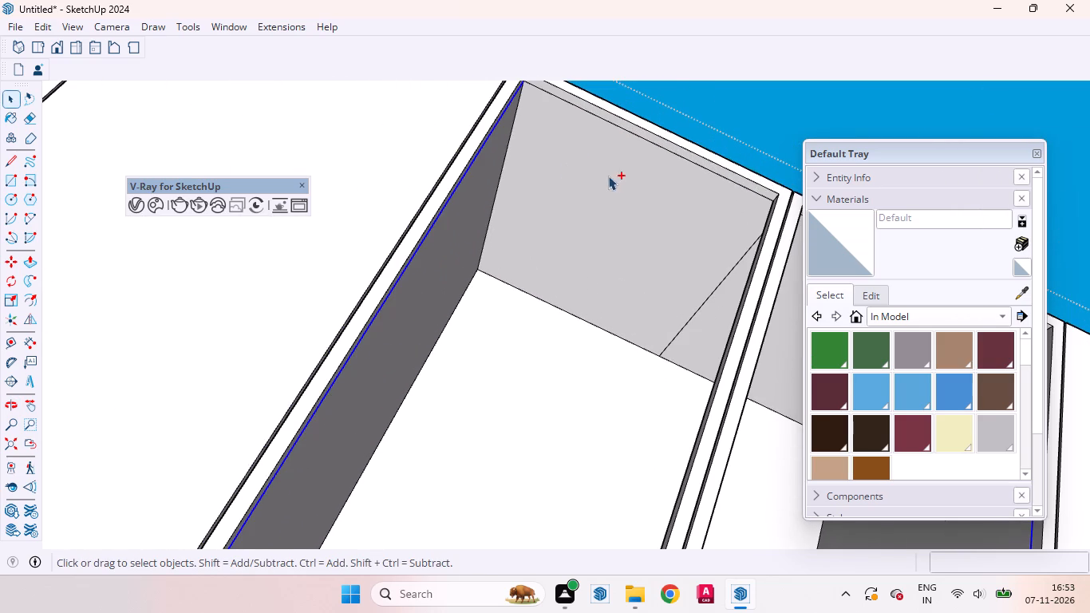
ctrl+click(665, 152)
ctrl+scroll(573, 152, down, 5)
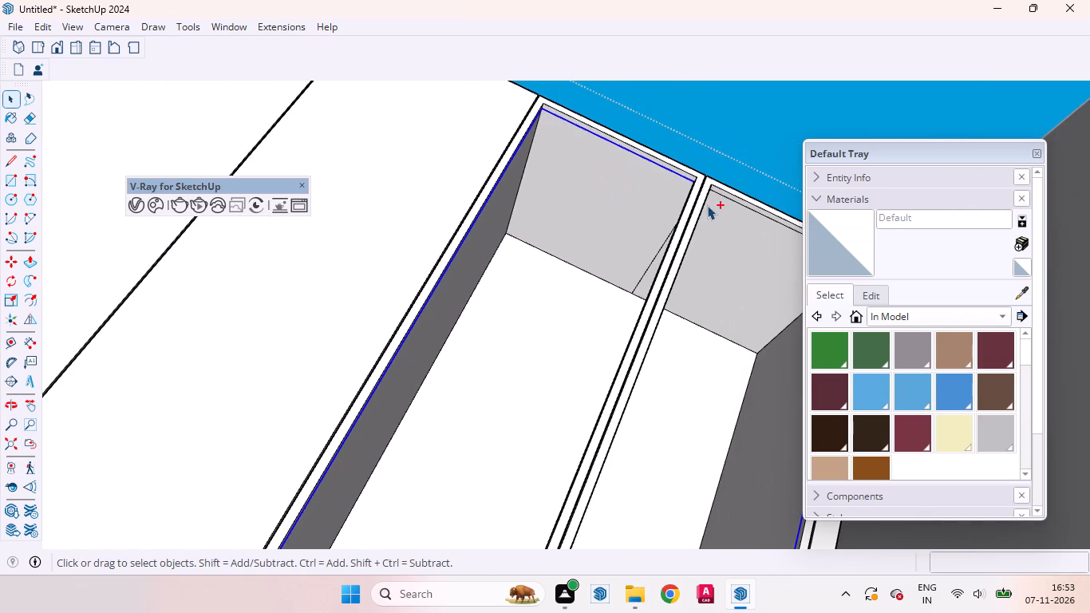
ctrl+click(733, 201)
ctrl+scroll(721, 194, up, 8)
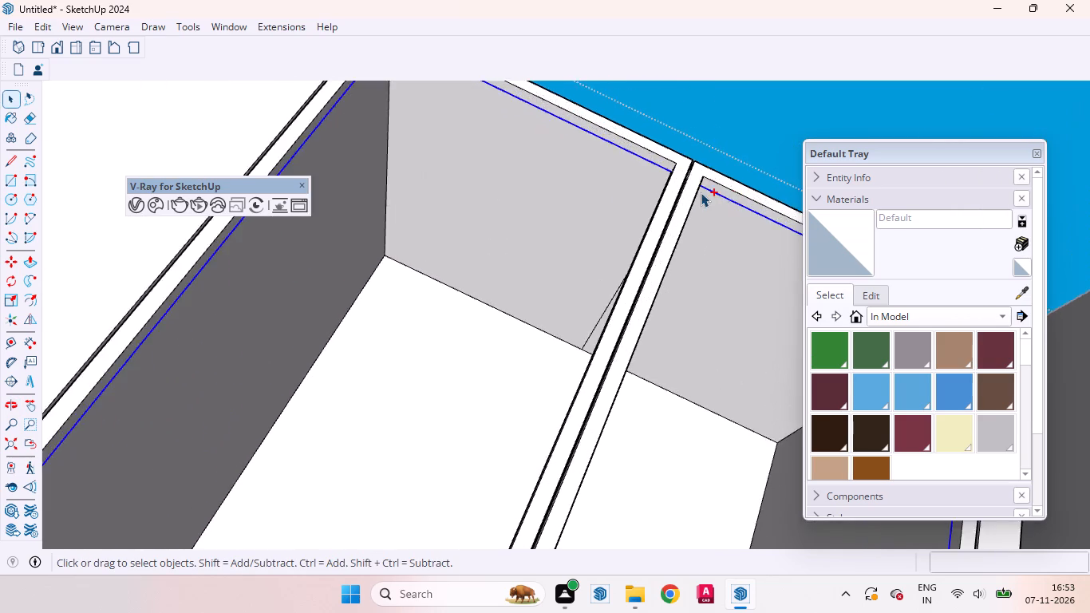
ctrl+scroll(701, 192, up, 2)
ctrl+scroll(701, 192, down, 2)
ctrl+scroll(701, 192, up, 5)
ctrl+middle_drag(688, 225, 492, 108)
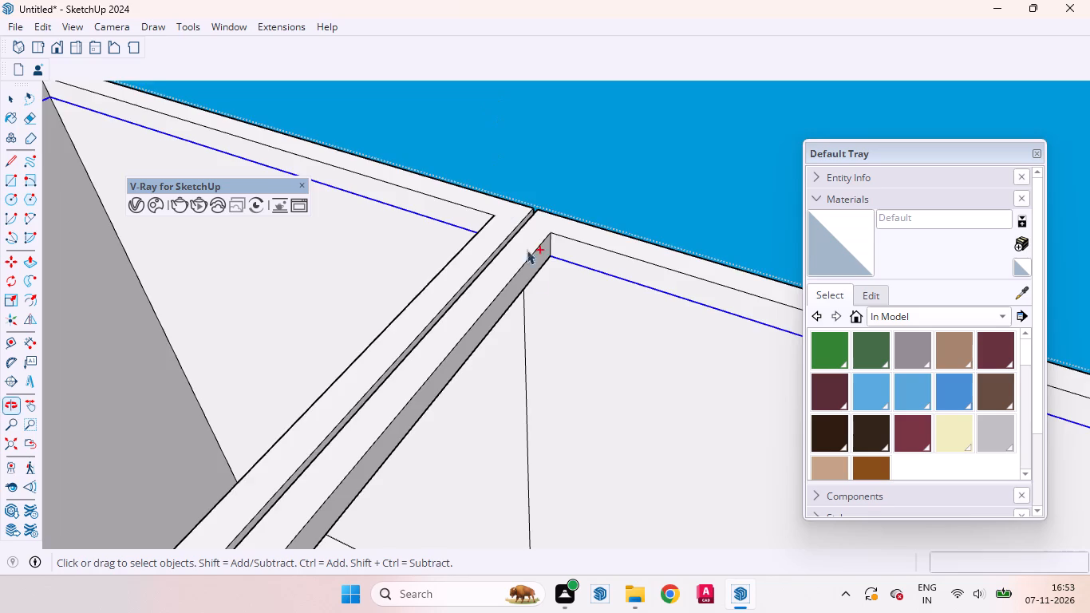
ctrl+scroll(535, 278, up, 2)
ctrl+scroll(537, 279, down, 1)
ctrl+scroll(537, 279, up, 9)
ctrl+middle_drag(531, 287, 456, 157)
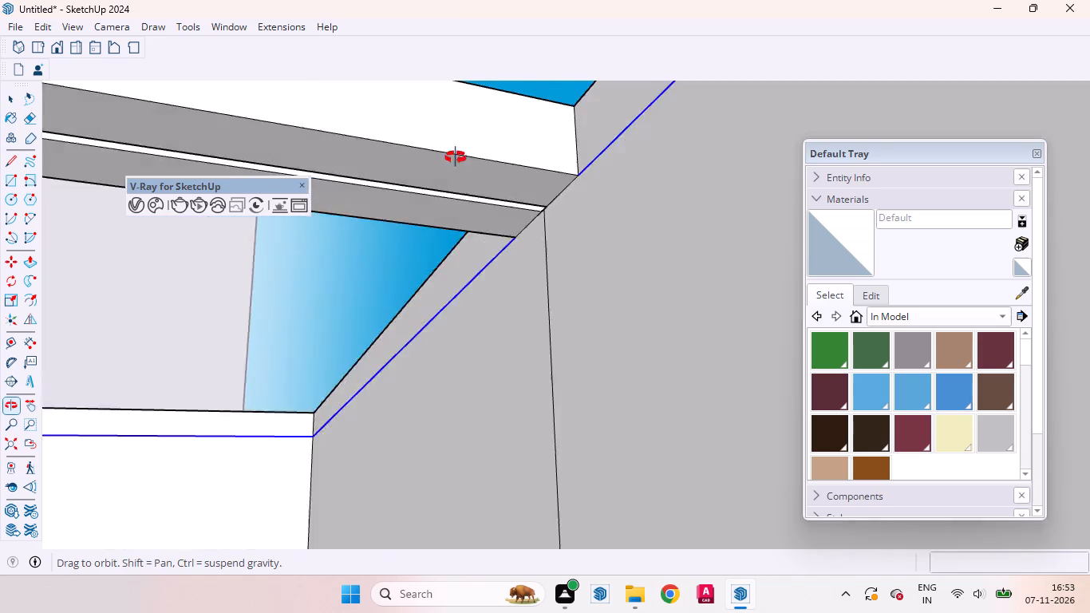
ctrl+middle_drag(456, 157, 469, 170)
ctrl+scroll(534, 201, up, 7)
ctrl+scroll(555, 184, down, 1)
ctrl+scroll(555, 184, up, 8)
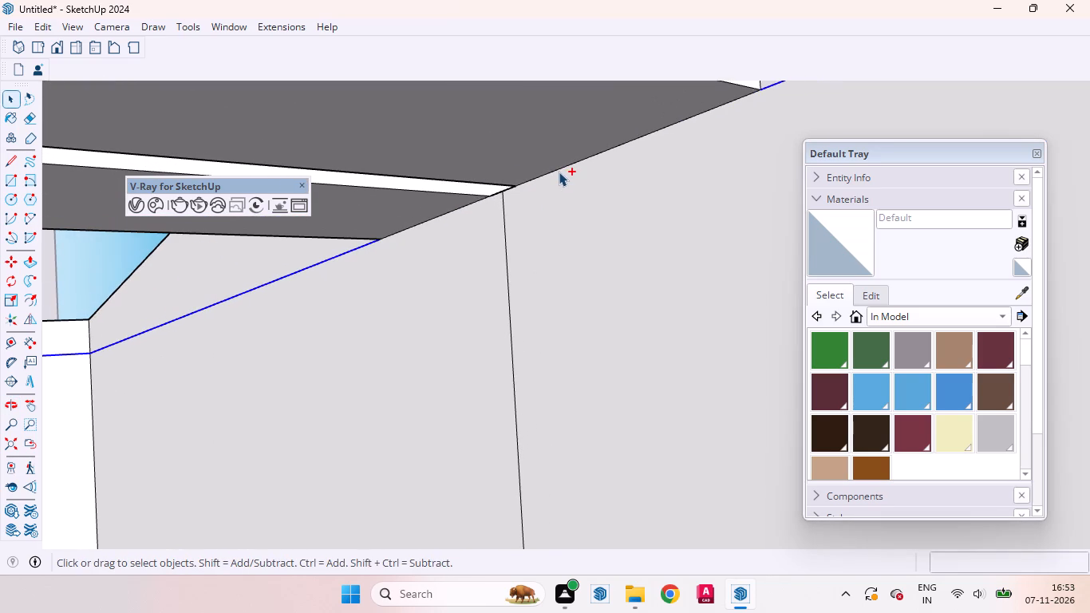
ctrl+click(559, 170)
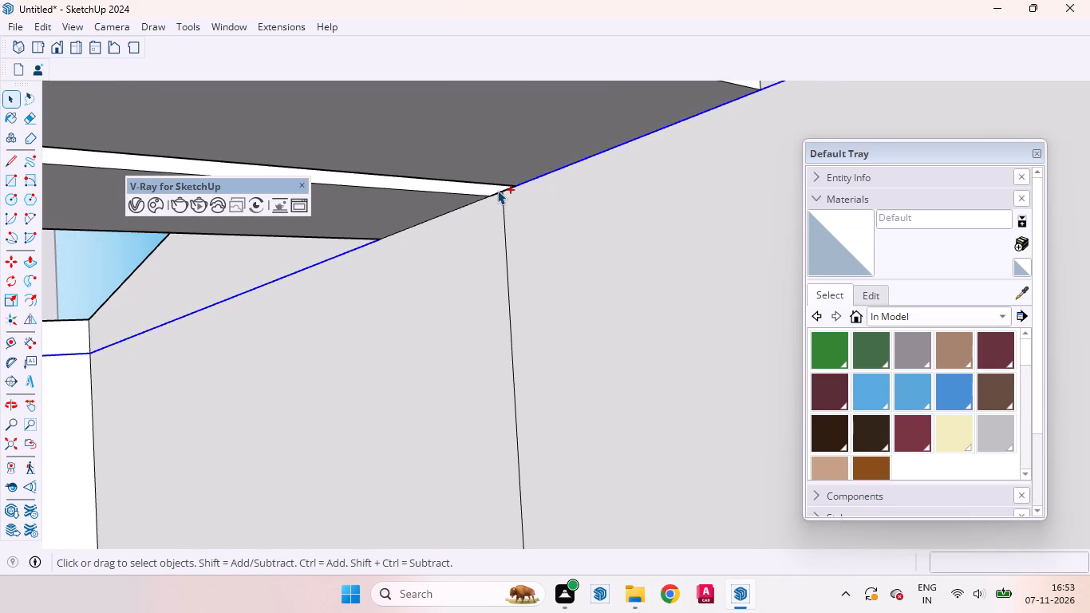
ctrl+click(504, 188)
ctrl+click(496, 191)
ctrl+click(472, 203)
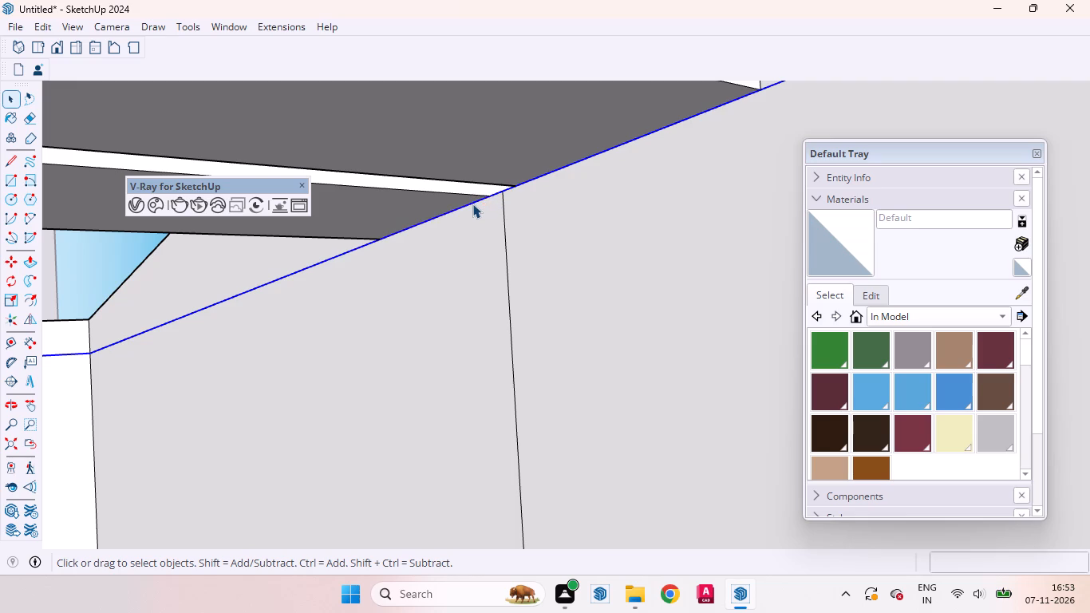
key(m)
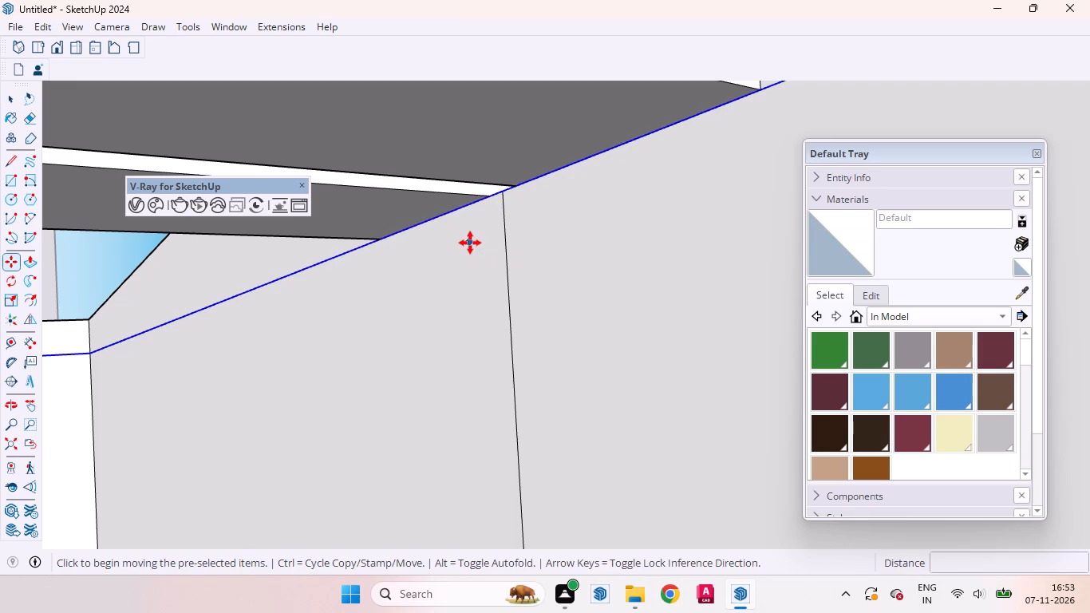
click(470, 243)
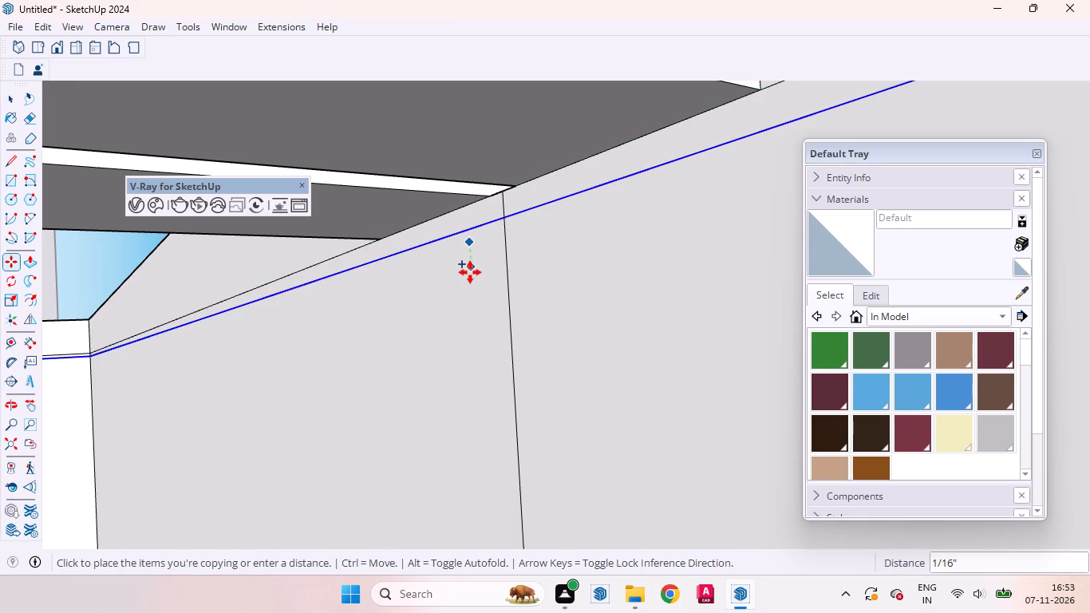
text(3mm)
key(Return)
key(space)
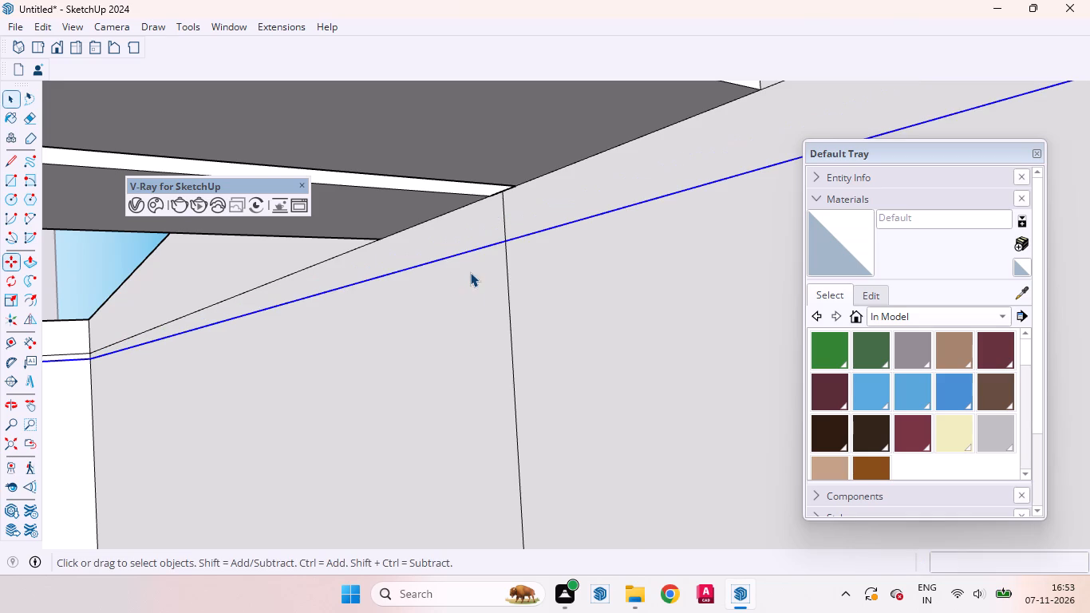
Erase the short edge crossing the new 3 mm strip on the compartment top at the partition.
click(468, 238)
click(504, 228)
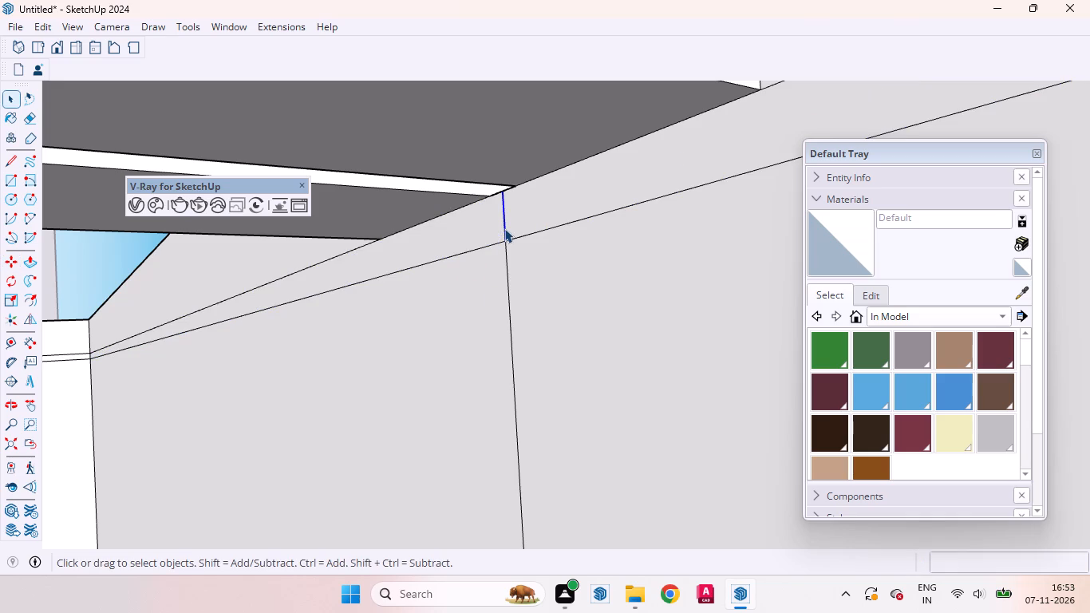
right_click(504, 228)
click(540, 256)
Push/Pull the narrow strip on the compartment top behind the front frame 18 mm inward to form a groove.
click(538, 214)
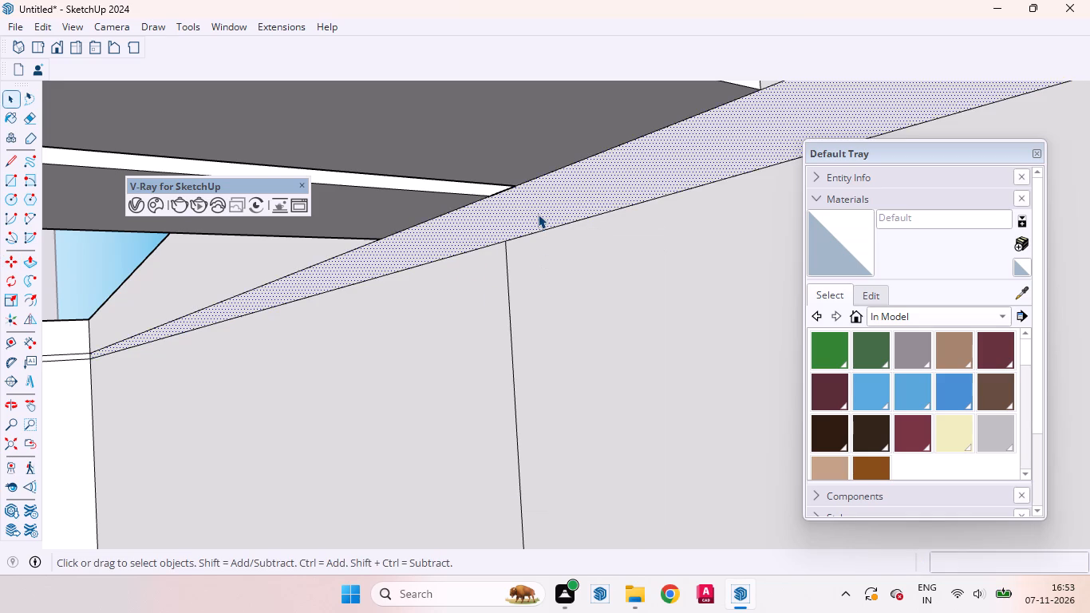
key(p)
click(538, 214)
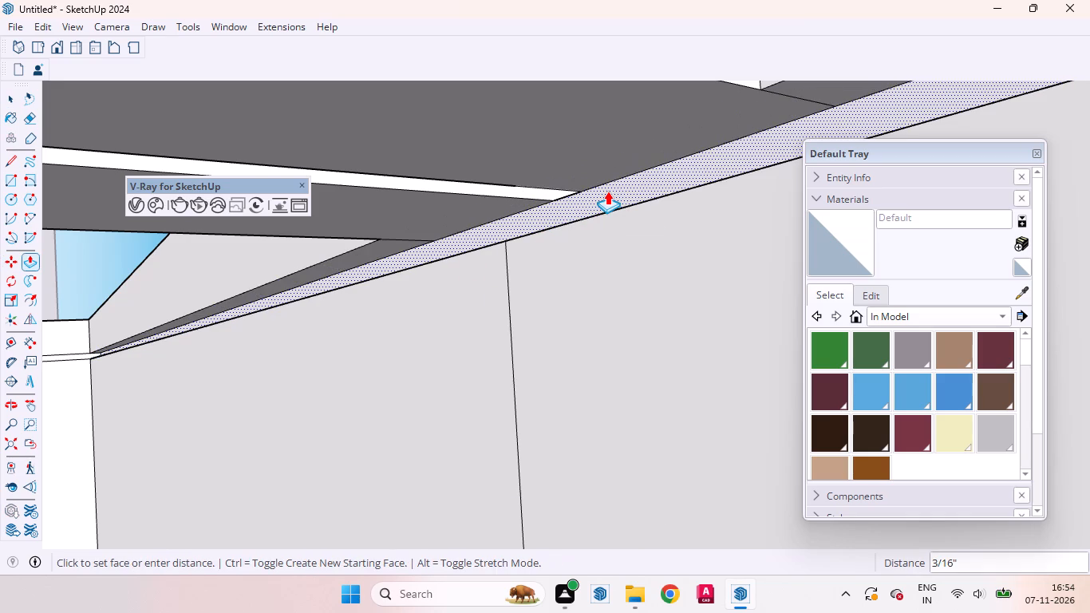
text(18mm)
key(Return)
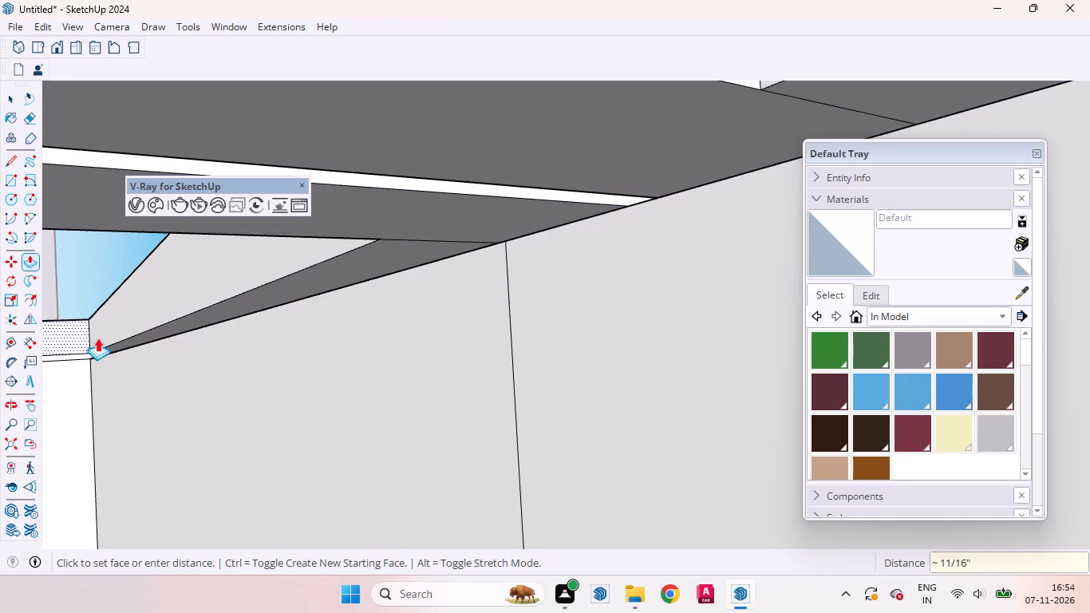
Push/Pull the adjoining narrow strip on the compartment's side panel by the last used distance to continue the groove.
scroll(103, 348, down, 1)
scroll(102, 350, up, 13)
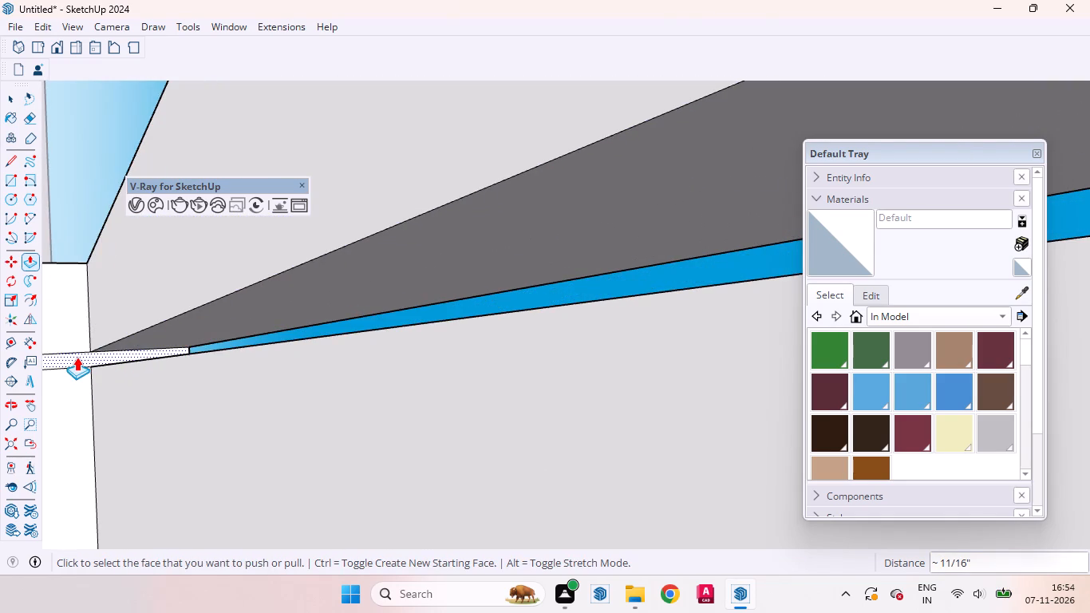
double_click(77, 357)
middle_drag(89, 382, 409, 565)
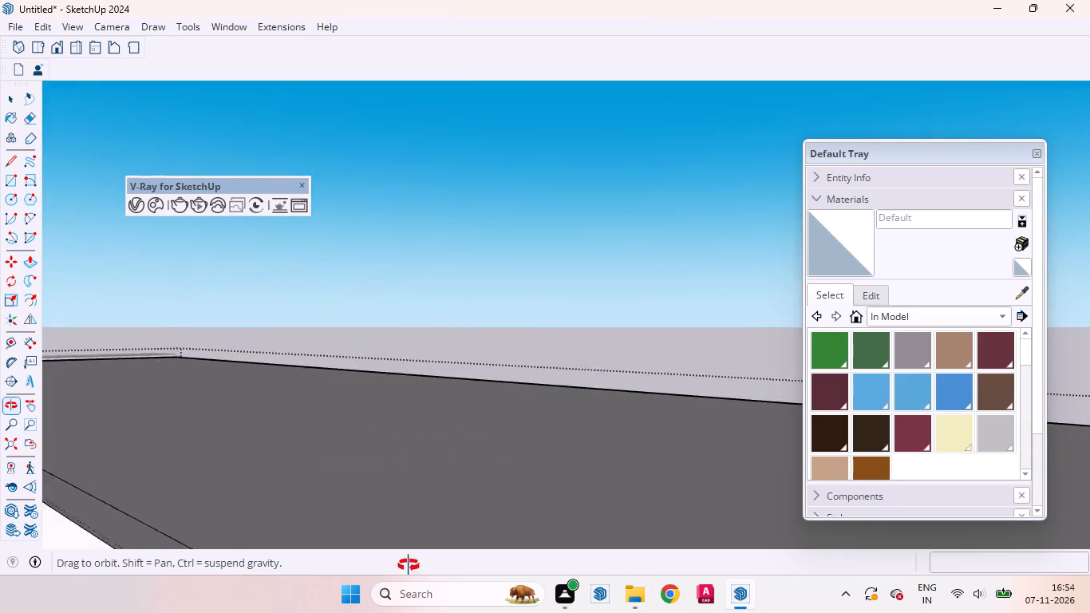
middle_drag(409, 565, 480, 509)
scroll(456, 340, down, 14)
scroll(438, 314, up, 2)
scroll(438, 314, down, 6)
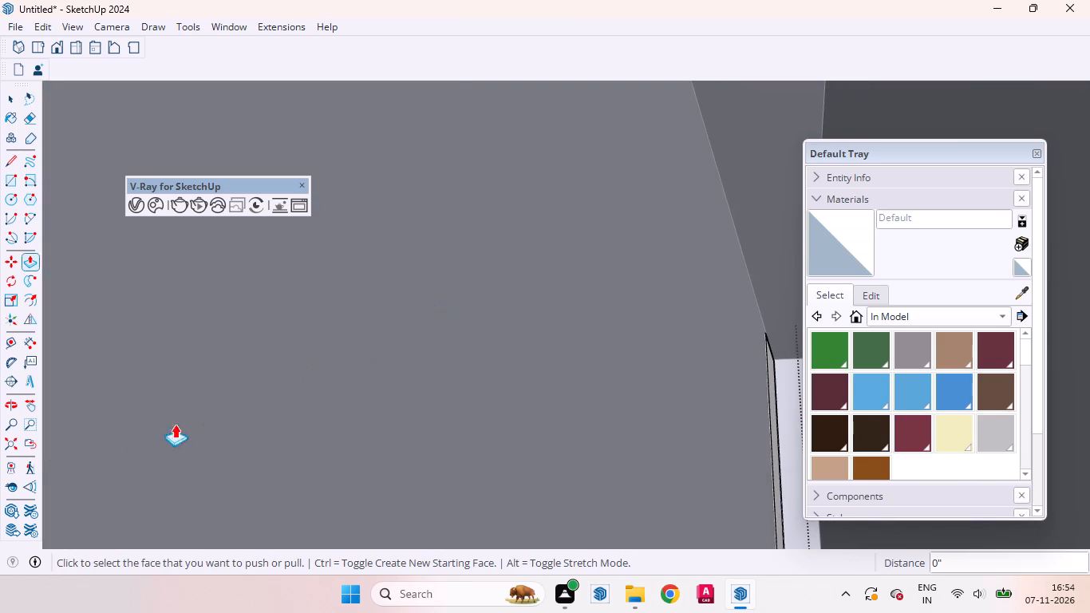
Push/Pull the narrow strip on the side panel of the compartment nearest the wall by the last used distance.
click(34, 448)
middle_drag(389, 426, 579, 434)
scroll(594, 342, down, 2)
scroll(596, 336, up, 1)
scroll(597, 325, down, 3)
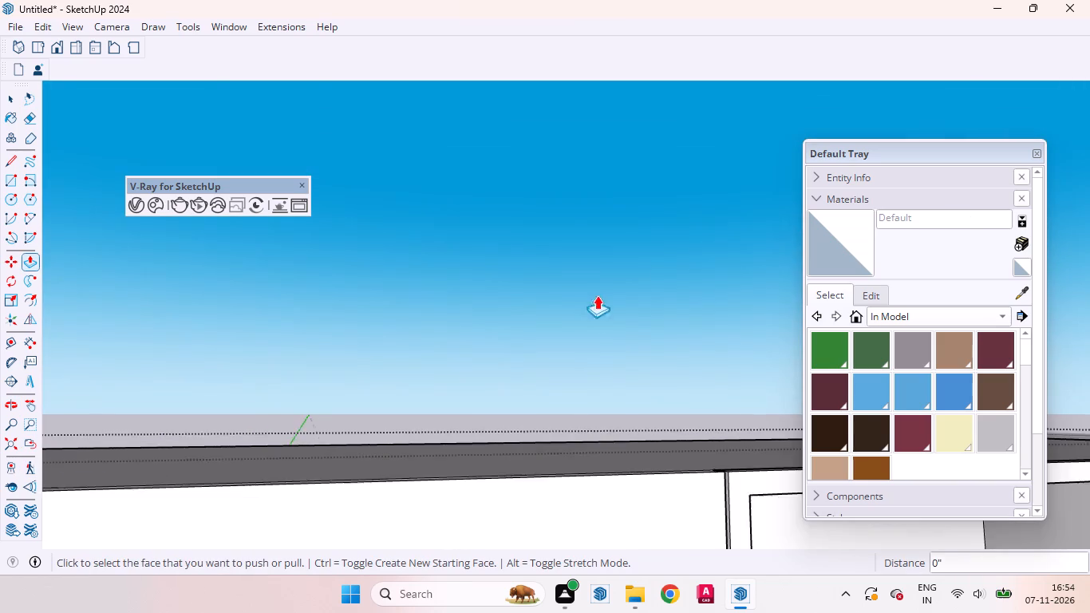
scroll(597, 295, down, 20)
scroll(597, 295, down, 7)
scroll(648, 275, up, 8)
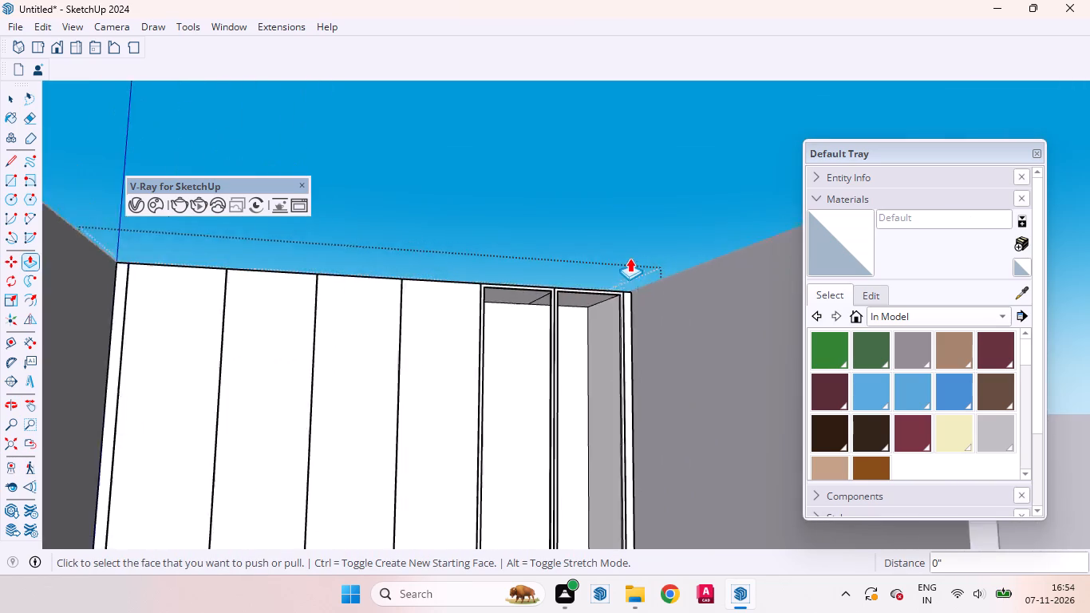
scroll(630, 258, up, 13)
middle_drag(593, 368, 782, 429)
scroll(748, 407, up, 7)
scroll(669, 368, down, 1)
scroll(669, 368, up, 1)
scroll(669, 368, down, 1)
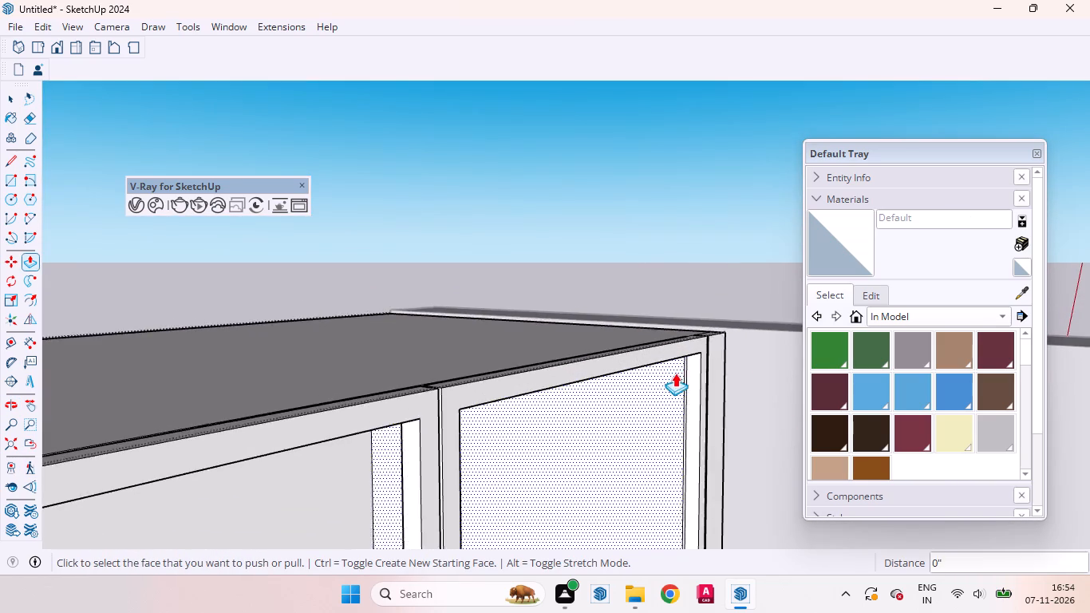
scroll(675, 373, up, 18)
double_click(699, 359)
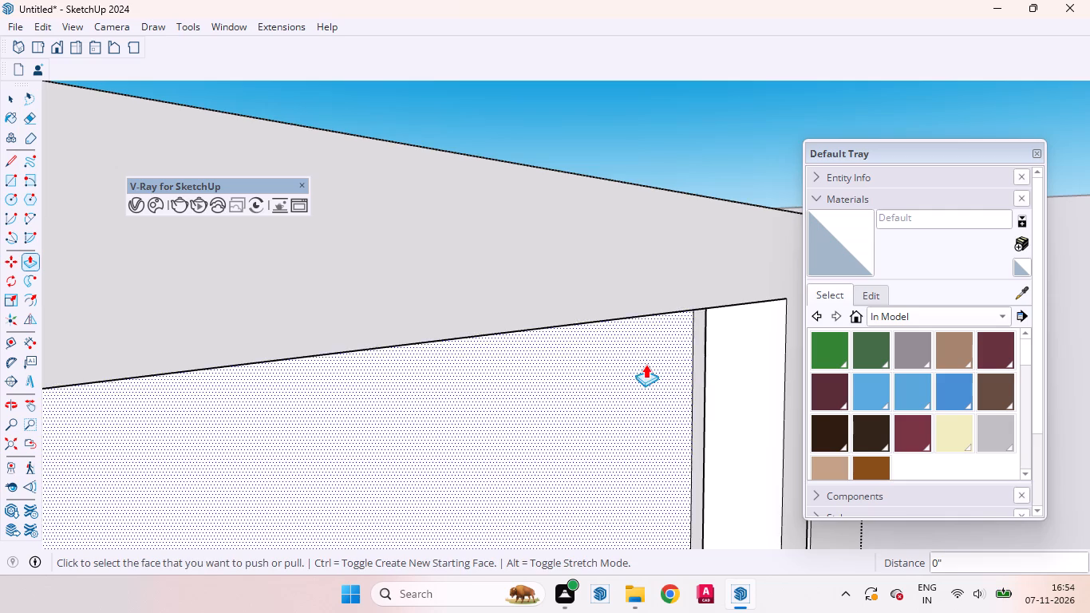
Paint the top edge and front face of the end compartment's frame with black Color M09 from the Colors collection.
scroll(637, 356, down, 6)
scroll(633, 338, up, 1)
scroll(633, 338, down, 12)
middle_drag(644, 367, 619, 476)
scroll(626, 317, down, 6)
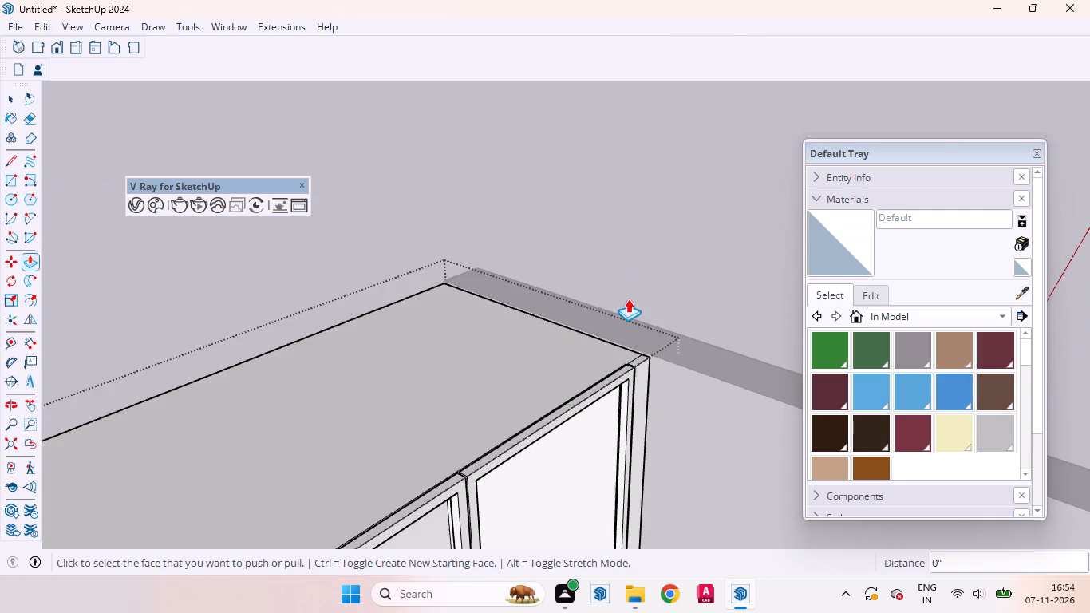
scroll(628, 299, down, 5)
middle_drag(643, 334, 506, 457)
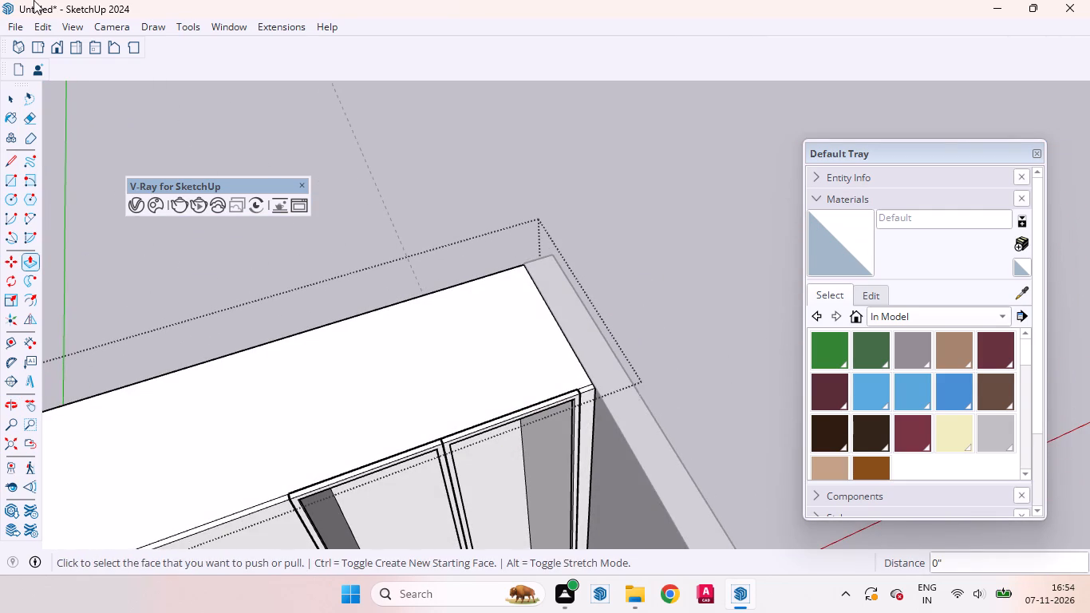
click(17, 93)
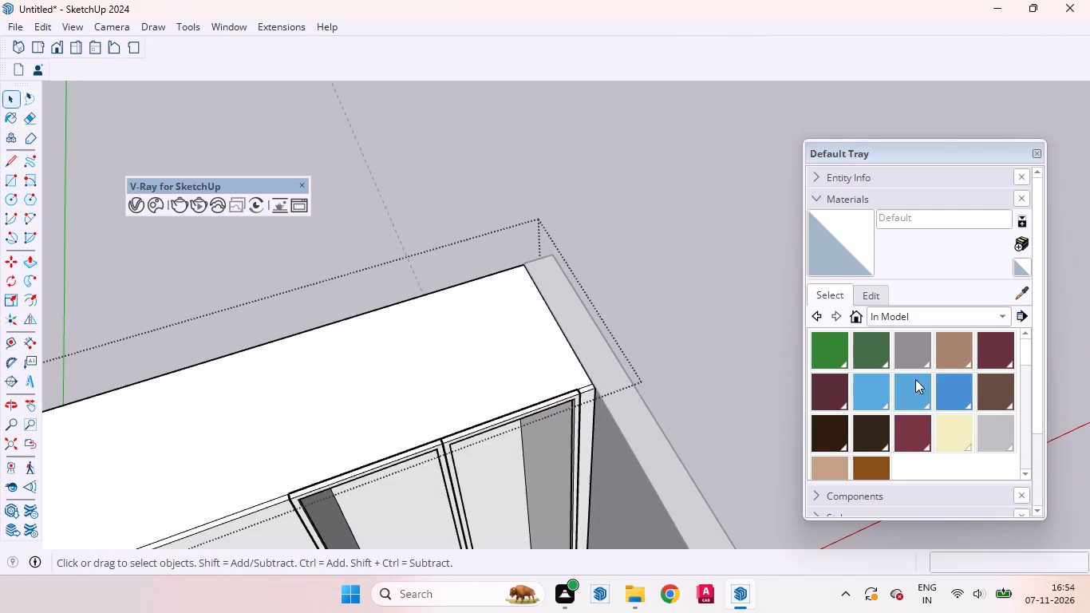
scroll(913, 379, down, 12)
scroll(888, 390, up, 7)
click(1002, 309)
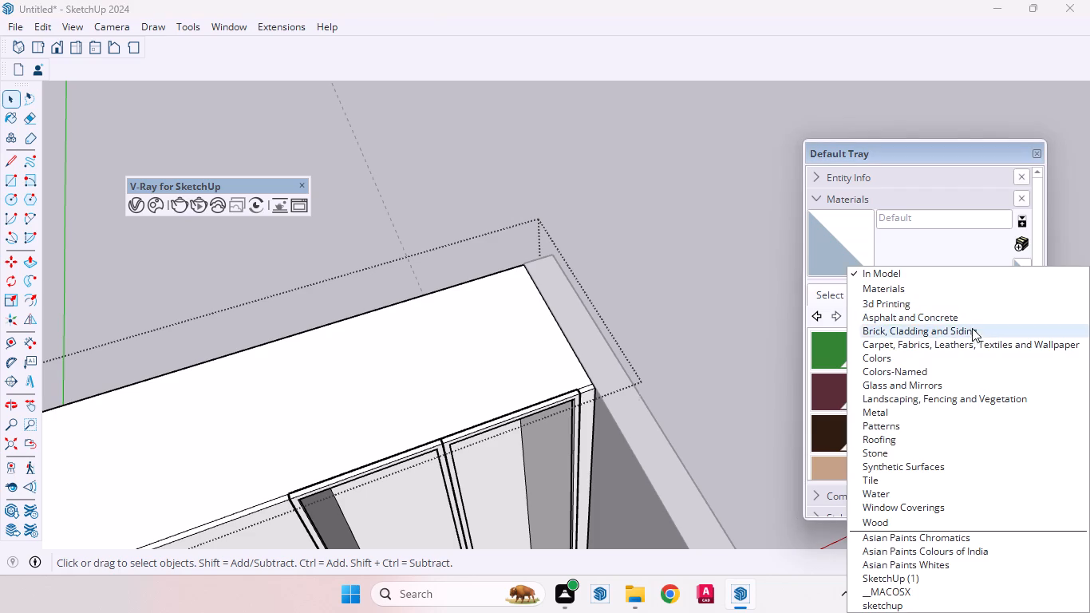
click(895, 357)
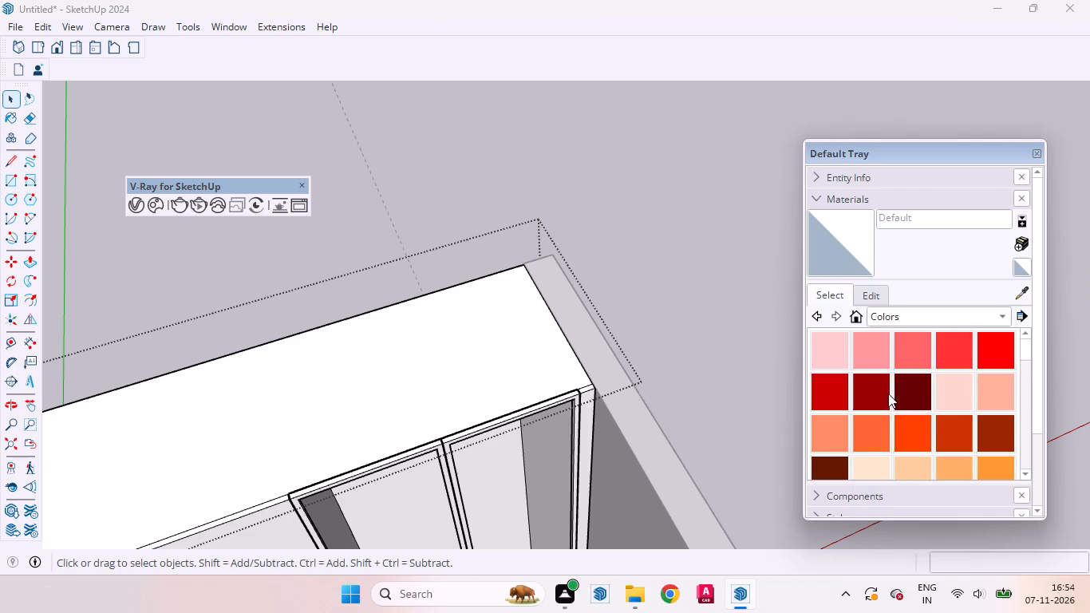
scroll(892, 401, down, 7)
scroll(881, 432, up, 2)
scroll(881, 432, down, 18)
scroll(896, 386, up, 1)
scroll(896, 386, down, 5)
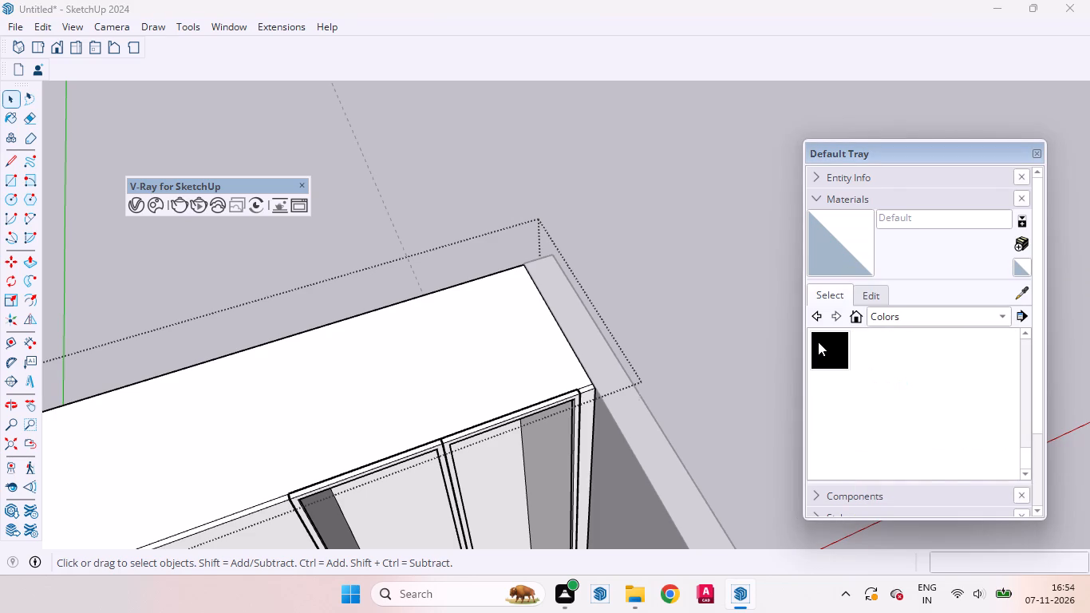
click(820, 340)
scroll(425, 398, up, 20)
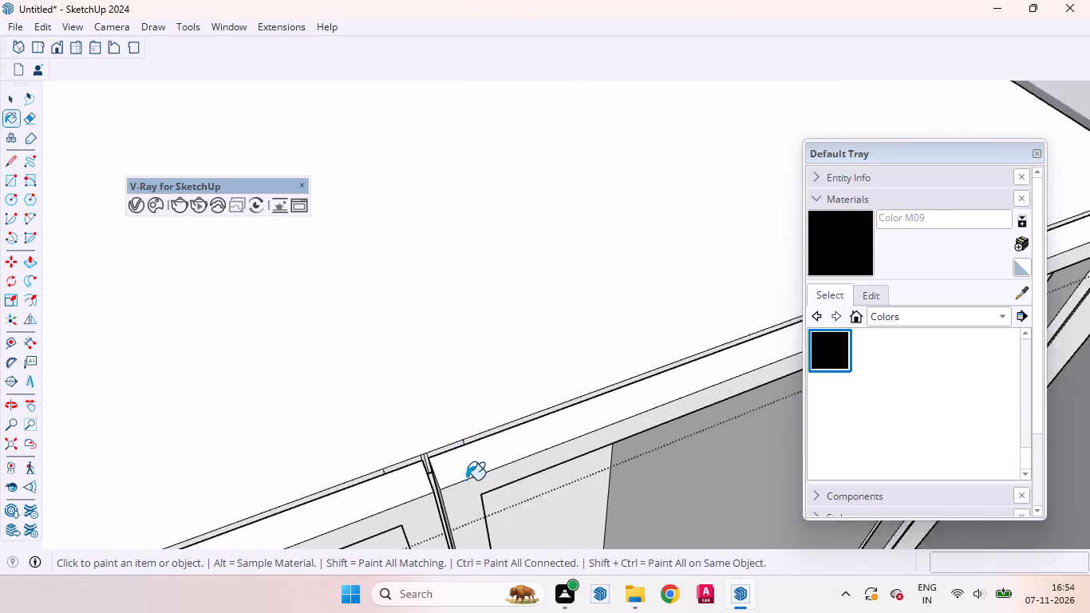
scroll(466, 480, up, 1)
key(space)
click(478, 385)
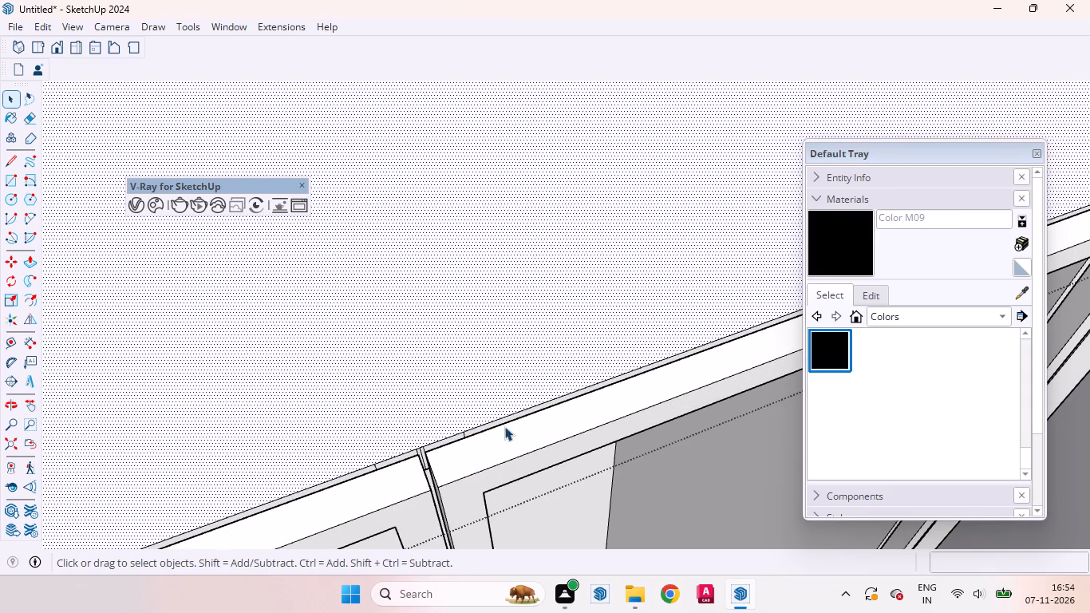
click(504, 435)
click(819, 349)
click(555, 425)
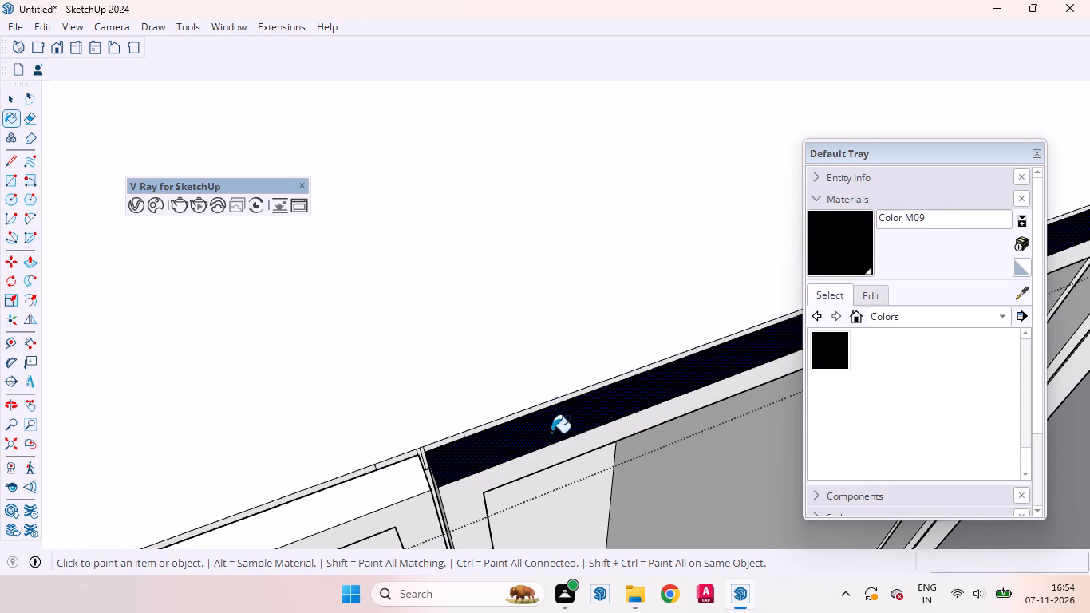
click(536, 457)
Paint the end frame's side edge at the partition gap and the adjacent frame's top edge with black Color M09.
scroll(405, 487, up, 2)
scroll(405, 487, down, 1)
scroll(405, 487, up, 14)
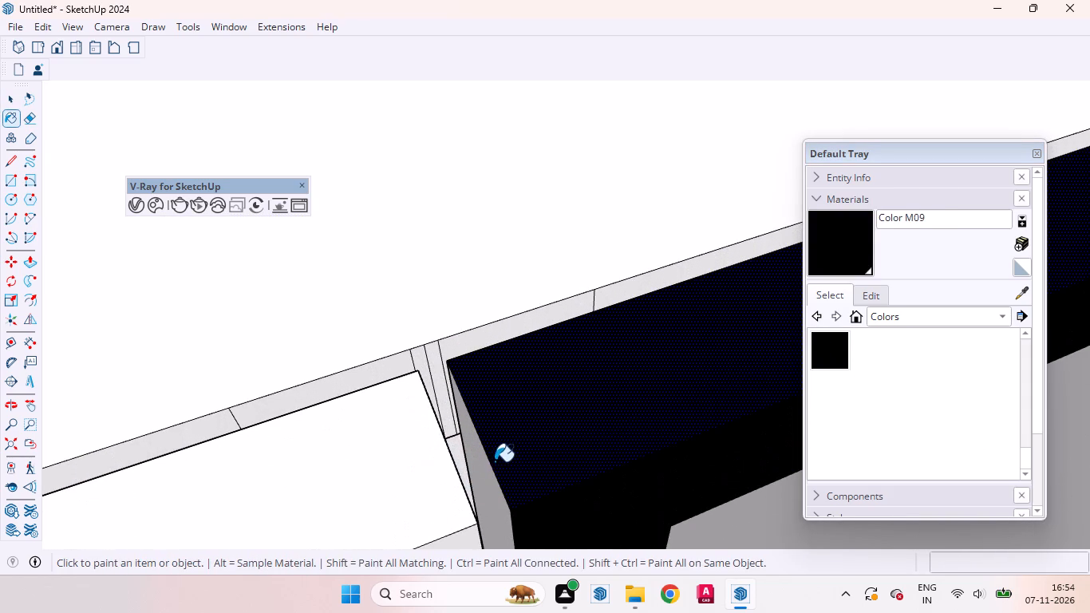
click(491, 461)
click(468, 453)
click(353, 466)
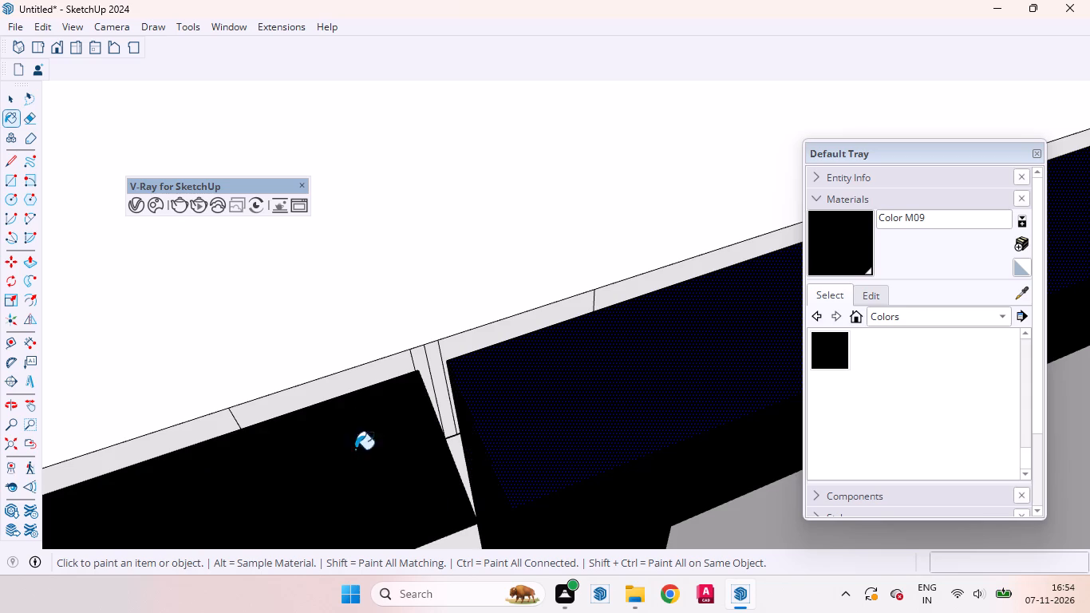
Paint the narrow strips between both frames' top edges and the cabinet's top panel with black Color M09.
middle_drag(466, 346, 1025, 361)
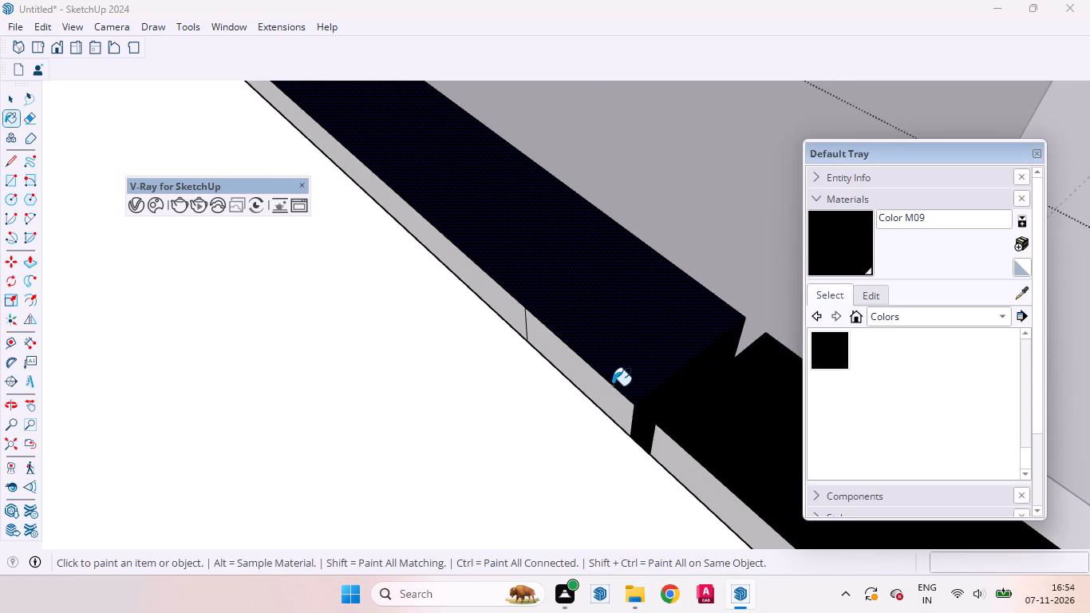
click(599, 385)
click(514, 310)
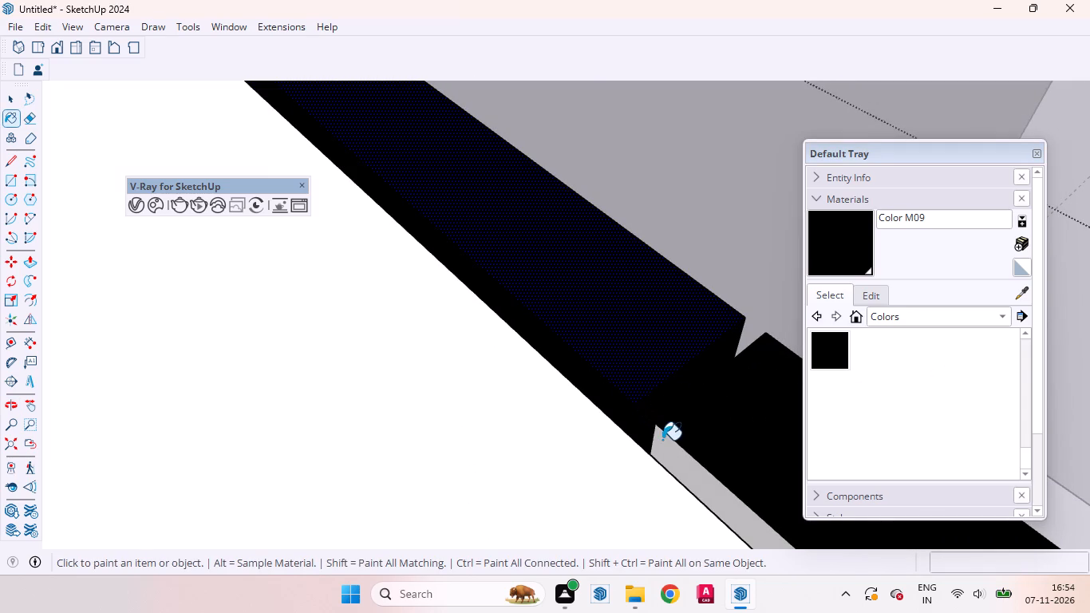
click(662, 440)
scroll(540, 350, down, 14)
scroll(353, 219, up, 2)
scroll(385, 188, down, 1)
scroll(385, 188, up, 1)
scroll(385, 188, down, 2)
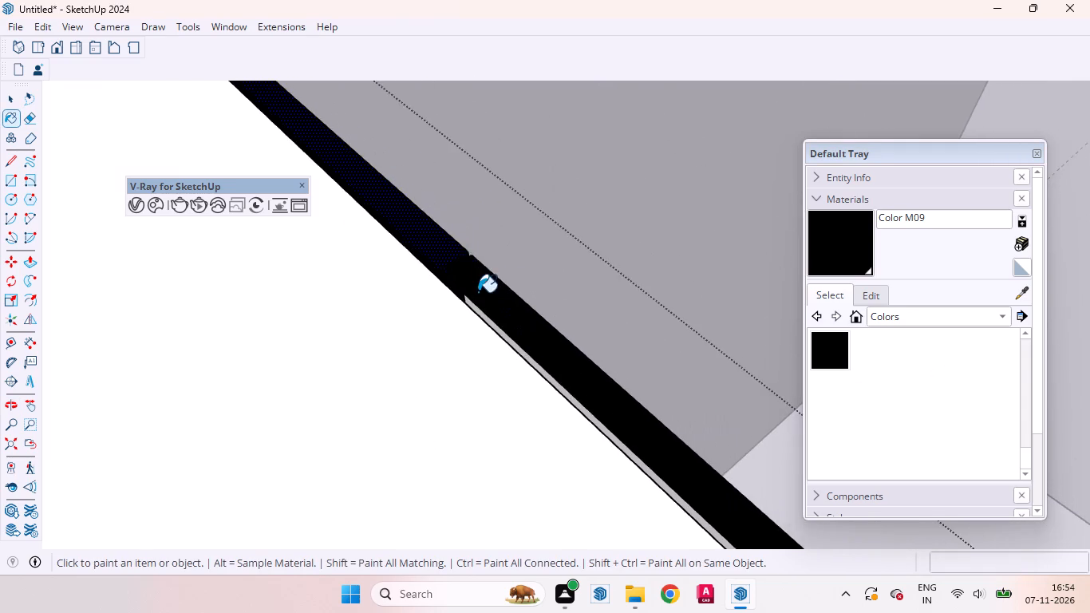
scroll(483, 310, up, 12)
scroll(480, 306, down, 2)
scroll(480, 306, up, 2)
click(467, 302)
Paint the outer side edge and front face of the second open compartment's frame with black Color M09.
scroll(439, 306, down, 4)
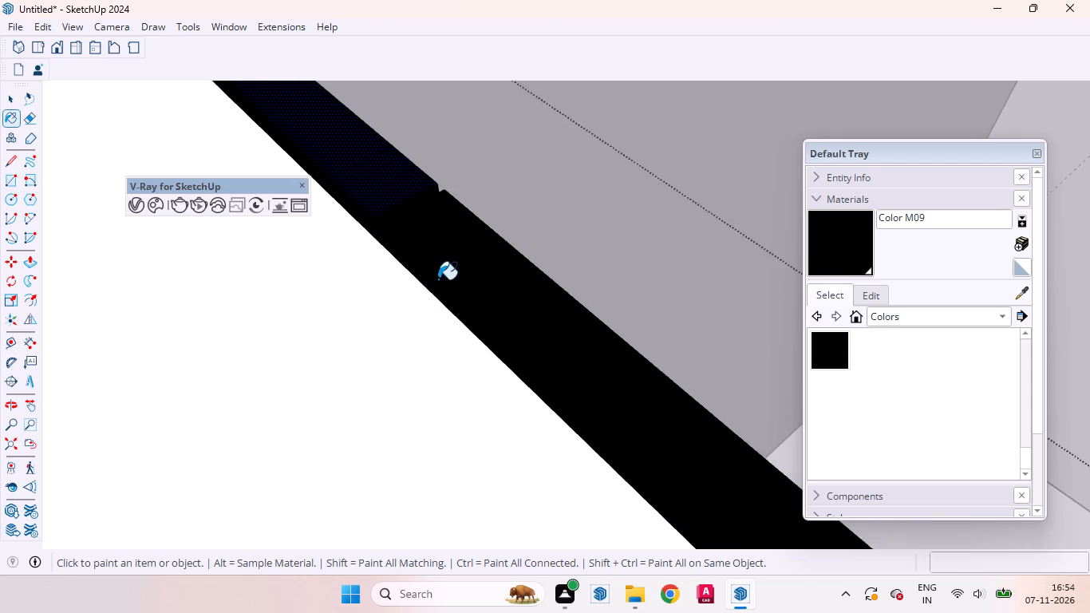
scroll(438, 279, down, 20)
scroll(438, 279, down, 4)
scroll(310, 213, up, 2)
scroll(310, 213, down, 3)
scroll(510, 365, up, 8)
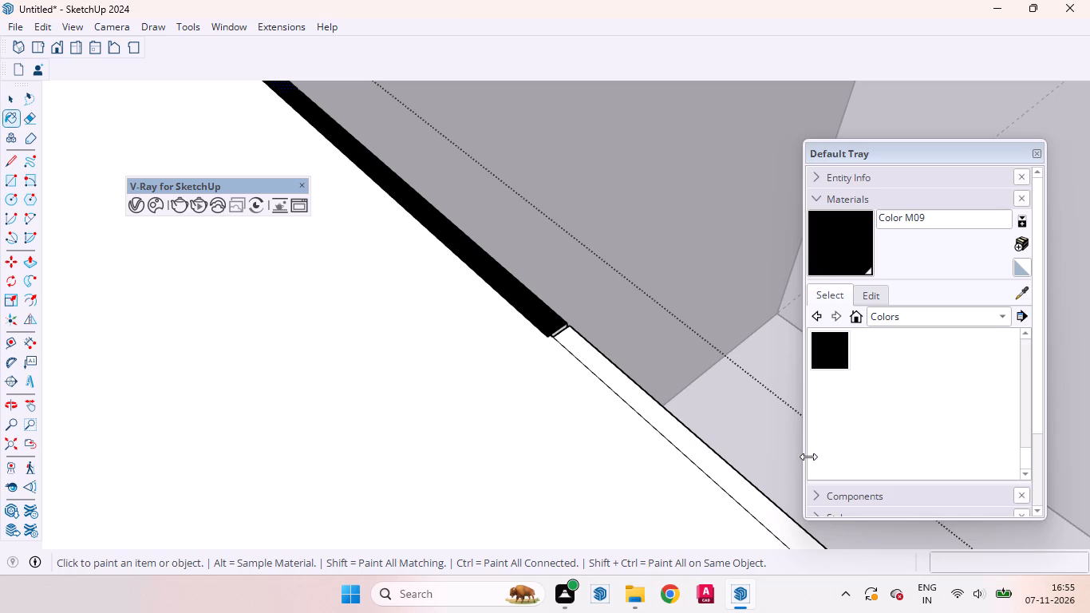
scroll(705, 411, up, 5)
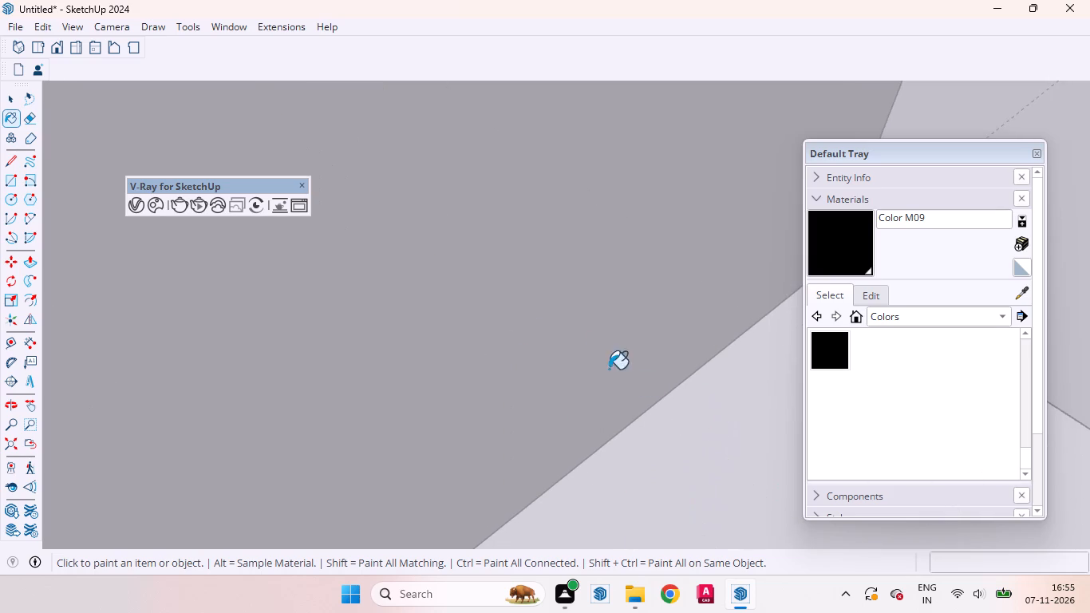
scroll(520, 333, down, 8)
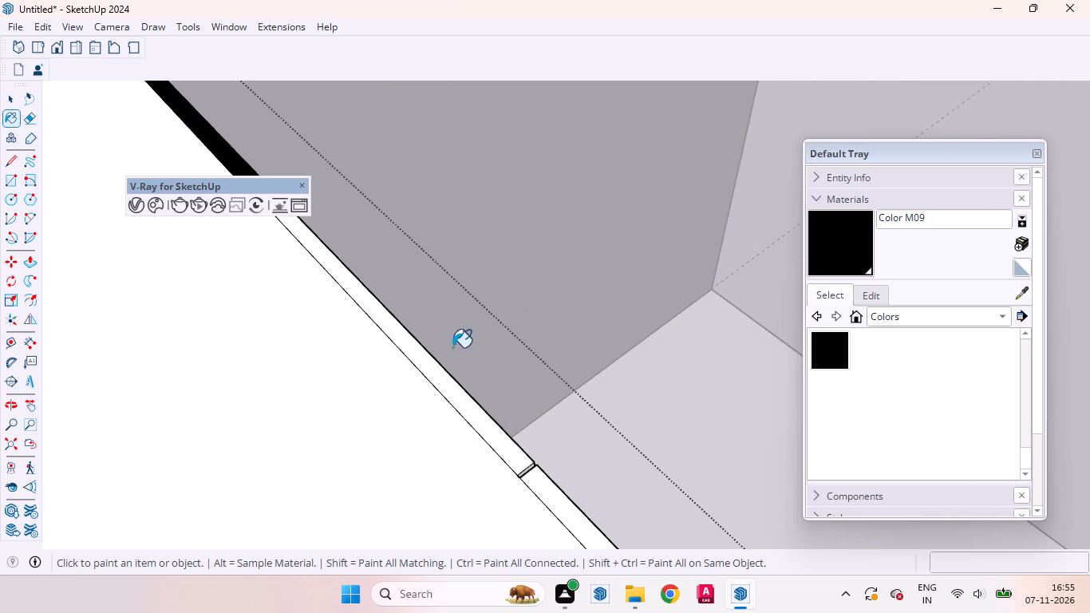
scroll(393, 371, down, 3)
scroll(465, 464, down, 8)
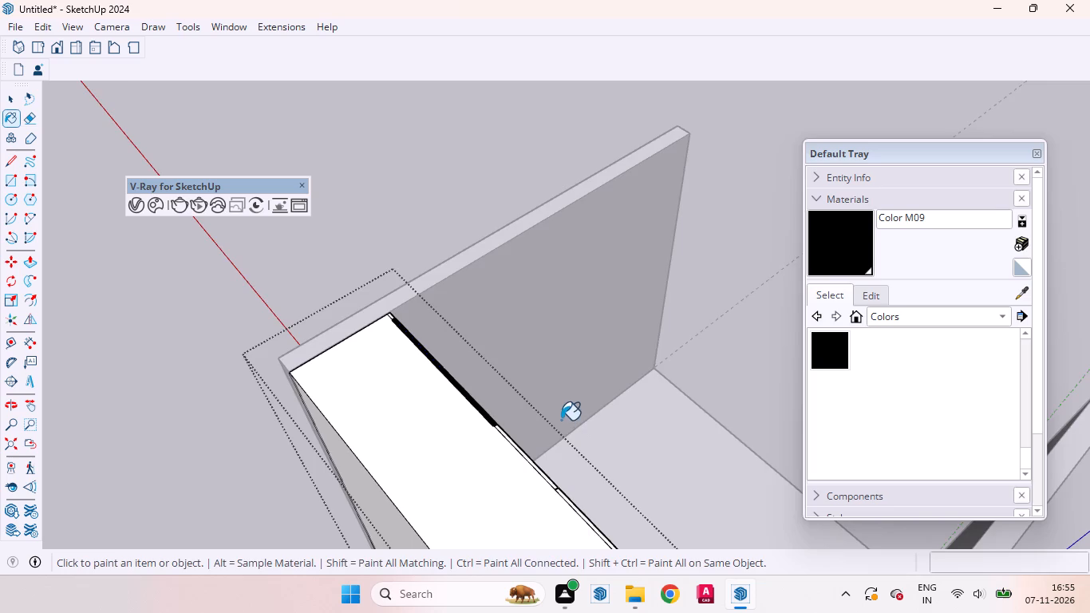
middle_drag(515, 440, 147, 351)
scroll(482, 193, up, 4)
scroll(480, 193, down, 2)
scroll(480, 193, up, 3)
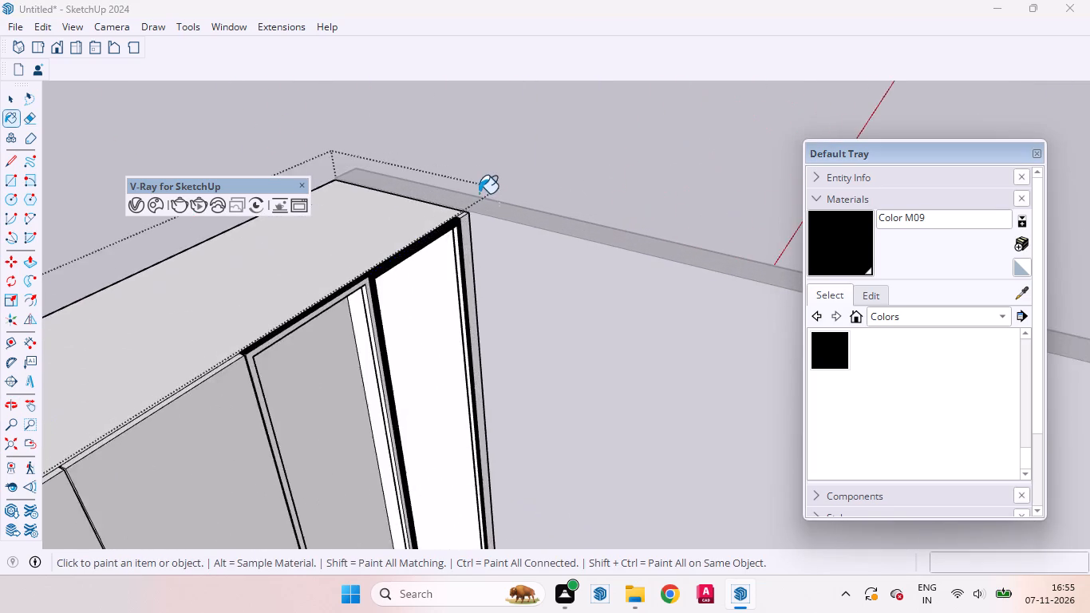
scroll(479, 193, up, 8)
scroll(481, 206, down, 11)
scroll(278, 310, up, 6)
scroll(318, 337, down, 1)
scroll(318, 337, up, 4)
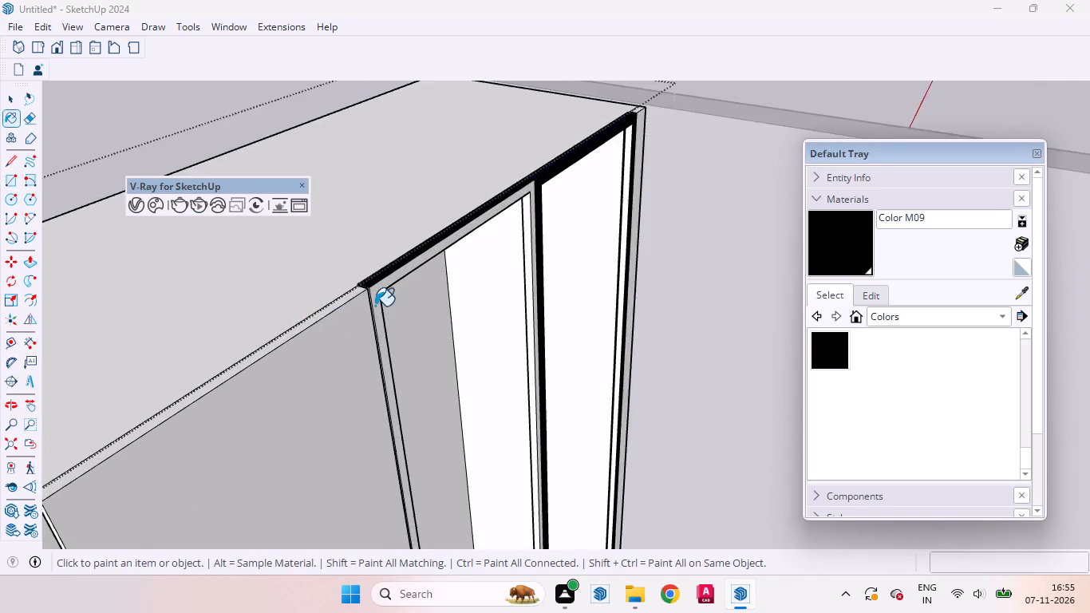
scroll(375, 306, up, 10)
scroll(372, 286, down, 2)
scroll(372, 286, up, 14)
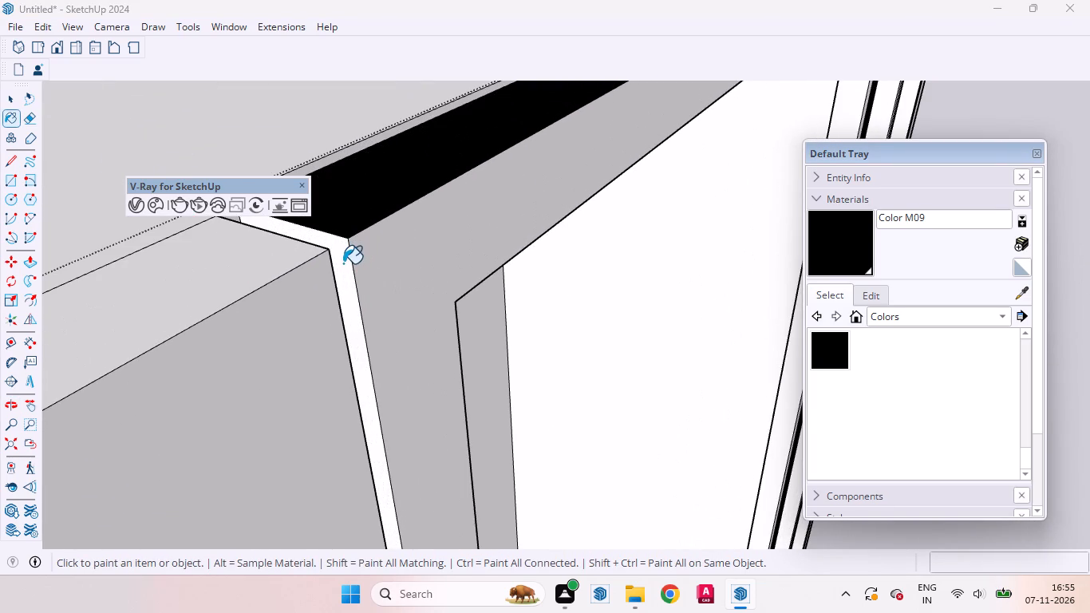
click(343, 263)
click(442, 303)
Paint the inner edges of the end compartment's frame along the side panel and bottom with black Color M09.
middle_drag(486, 305, 211, 262)
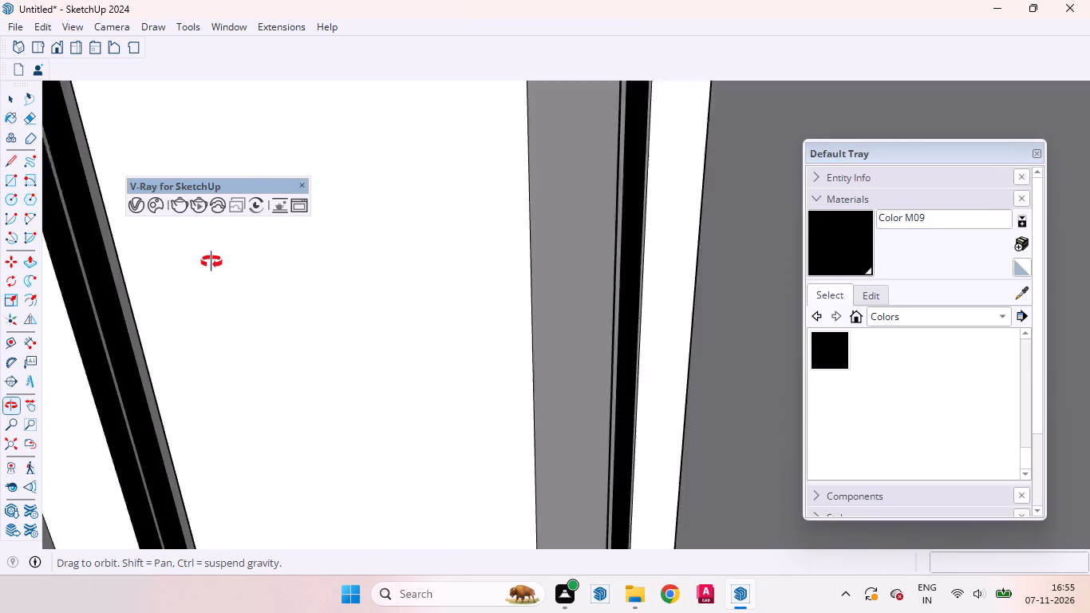
middle_drag(211, 262, 263, 278)
scroll(390, 246, down, 12)
scroll(469, 199, down, 3)
scroll(470, 176, up, 1)
scroll(470, 144, down, 4)
scroll(462, 465, up, 4)
scroll(466, 475, down, 1)
scroll(456, 449, up, 18)
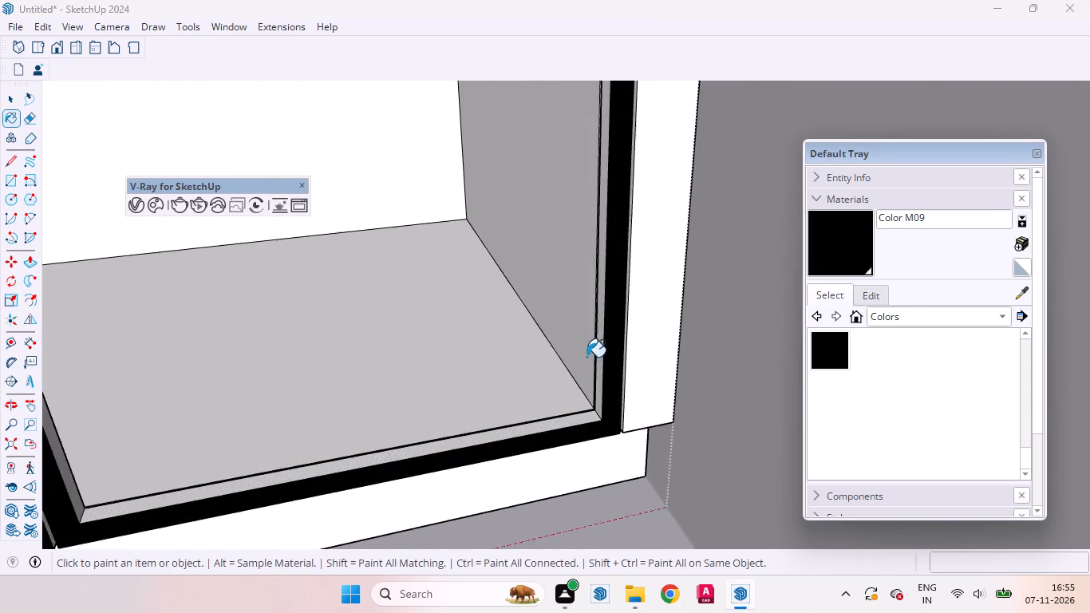
scroll(586, 357, up, 5)
click(603, 358)
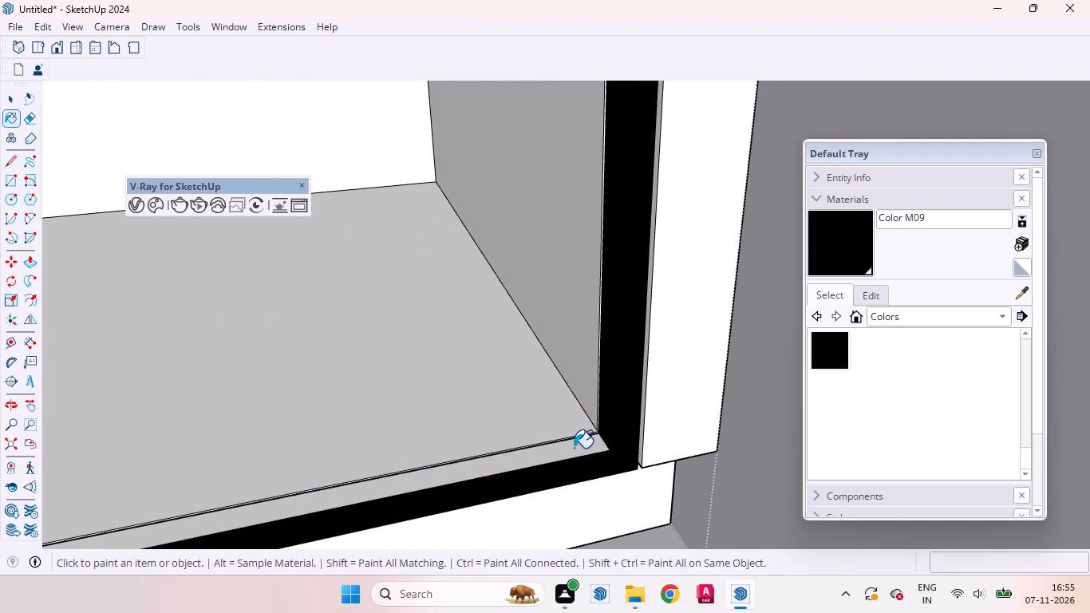
click(574, 448)
Paint the second compartment frame's inner edges along the bottom and beside the partition with black Color M09.
scroll(601, 344, down, 14)
scroll(392, 408, up, 5)
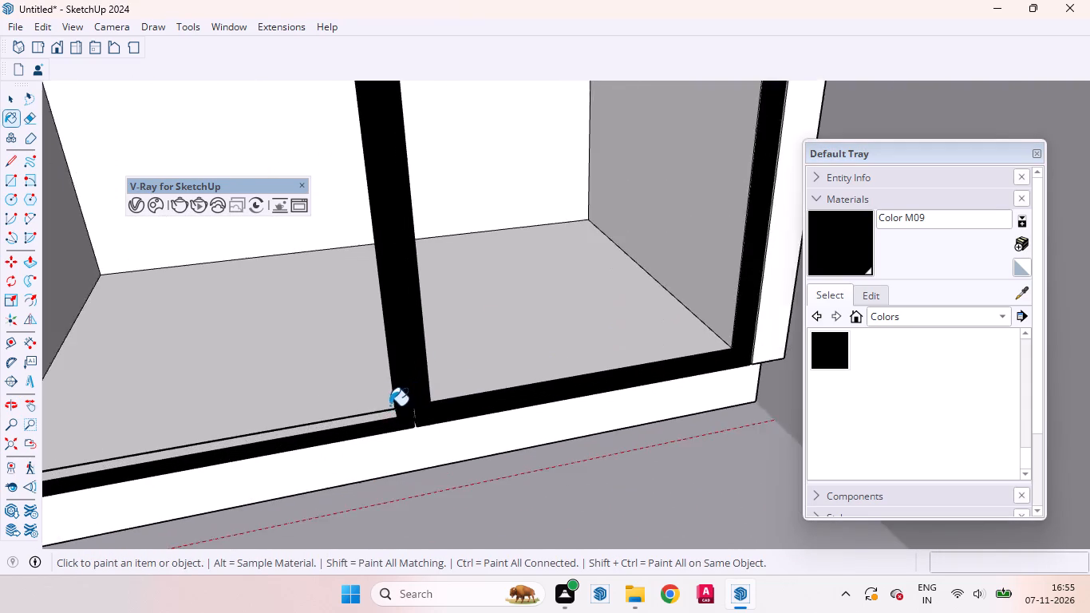
scroll(389, 405, up, 4)
click(369, 422)
middle_drag(397, 415, 534, 414)
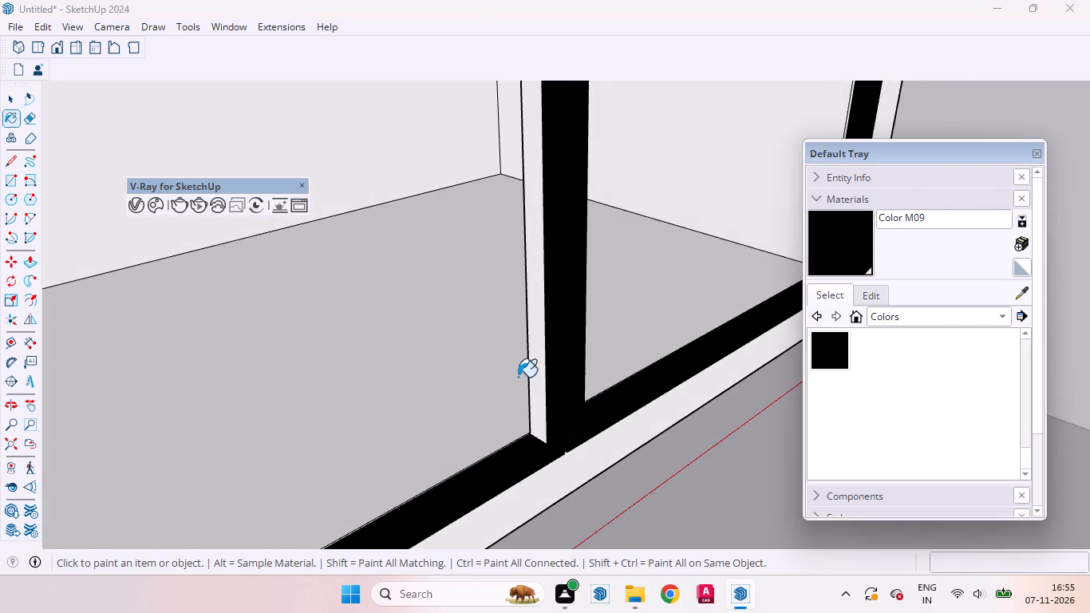
click(539, 359)
Paint the end frame's inner edge beside the partition and the thin strip between the two frames with black Color M09.
middle_drag(302, 387, 10, 387)
scroll(39, 314, up, 1)
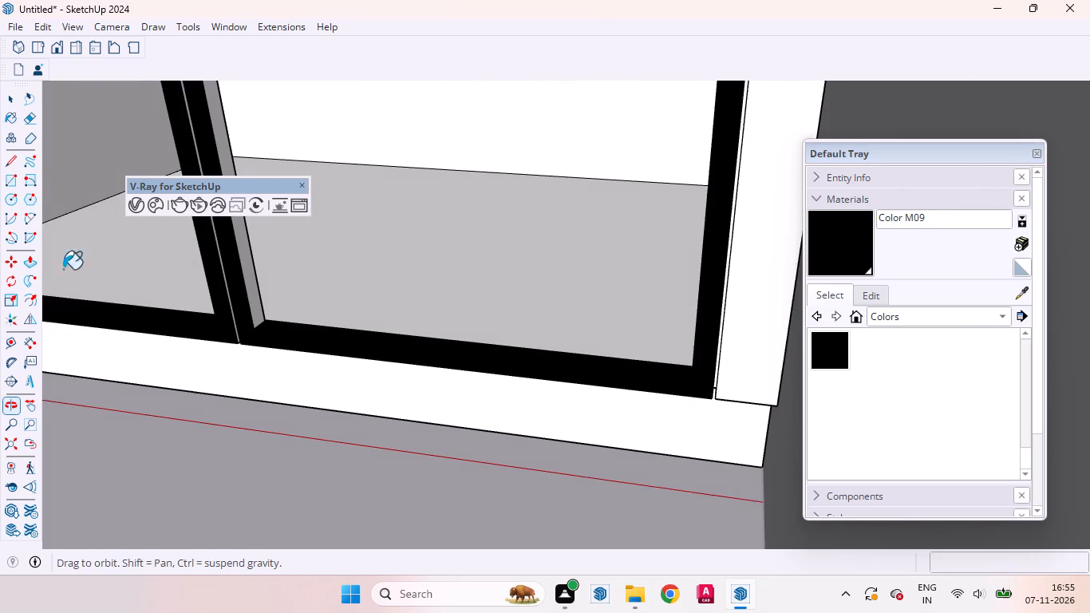
click(245, 255)
scroll(227, 261, up, 4)
scroll(227, 261, down, 1)
scroll(227, 261, up, 15)
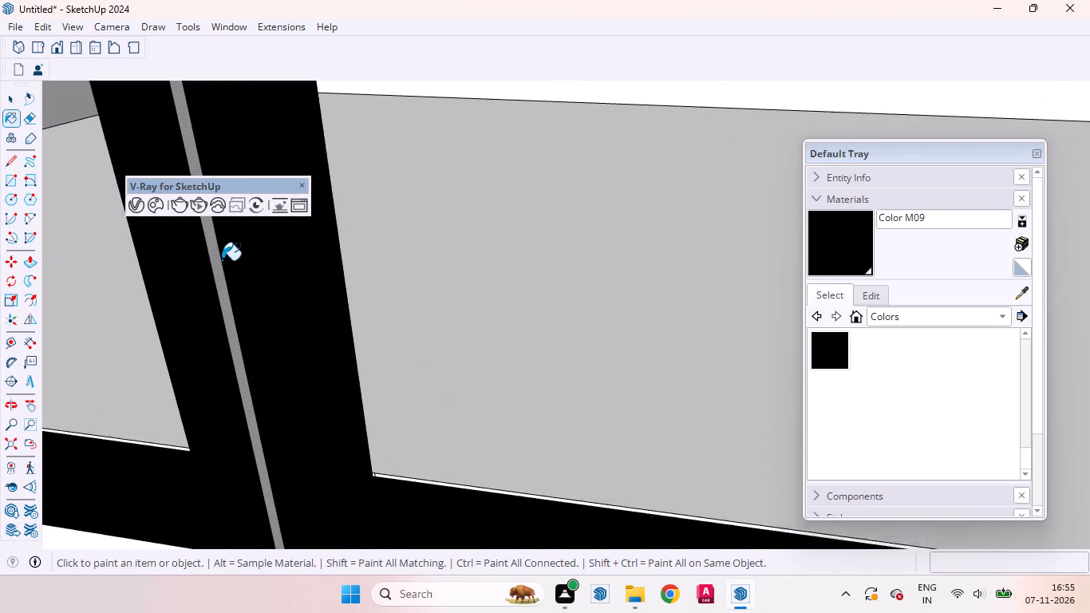
scroll(222, 260, up, 4)
click(209, 255)
middle_drag(204, 285, 460, 326)
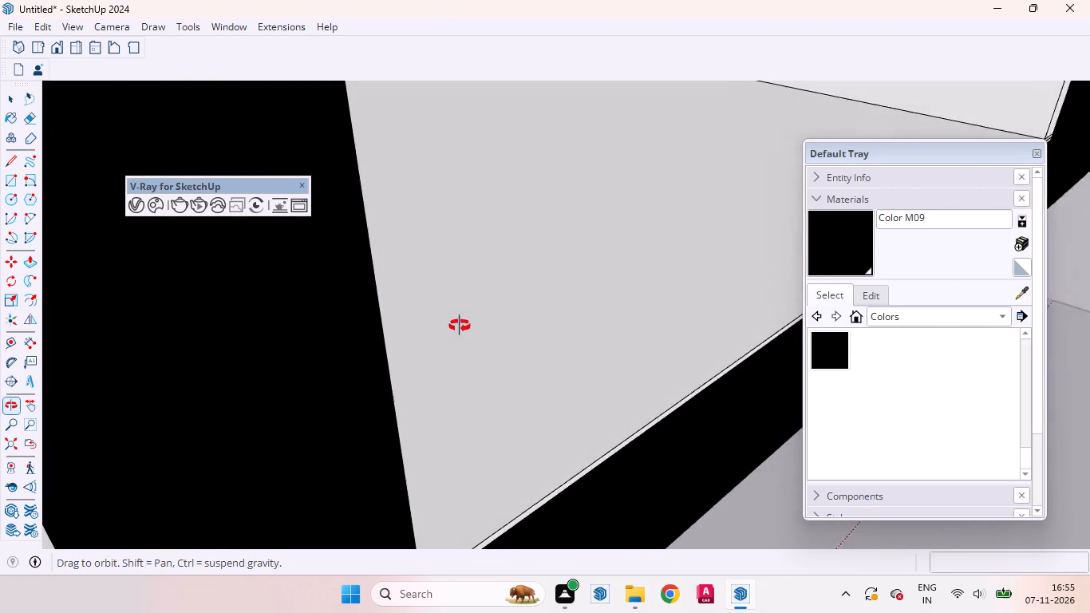
Examine the black frames of the two open compartments along the bottom and beside the partition for unpainted faces.
middle_drag(460, 326, 425, 333)
scroll(416, 333, up, 1)
scroll(276, 328, down, 11)
scroll(318, 297, up, 1)
scroll(318, 297, down, 3)
middle_drag(189, 319, 387, 374)
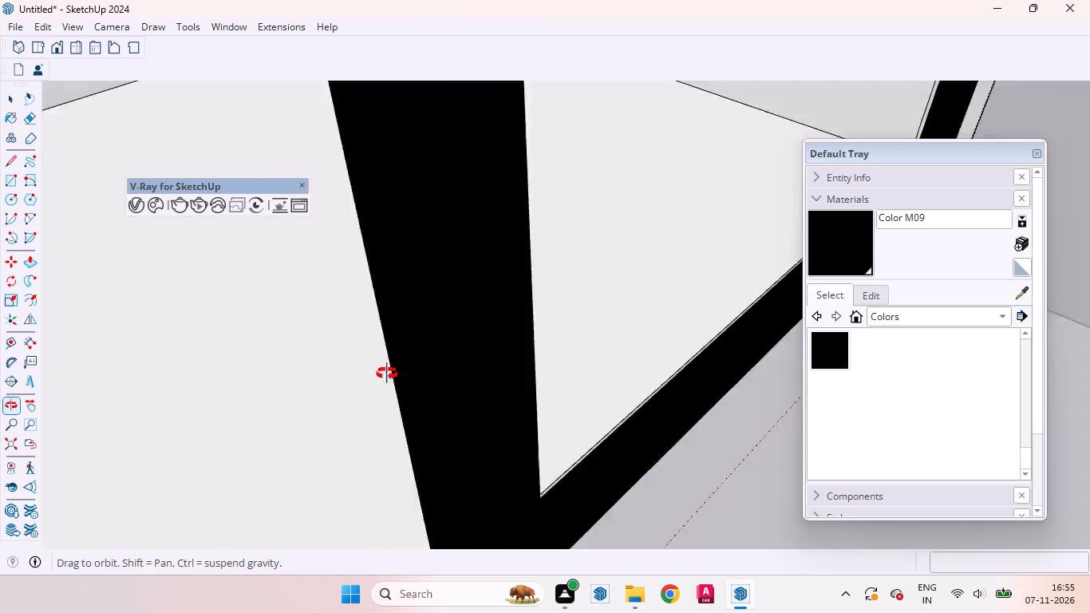
middle_drag(387, 374, 502, 348)
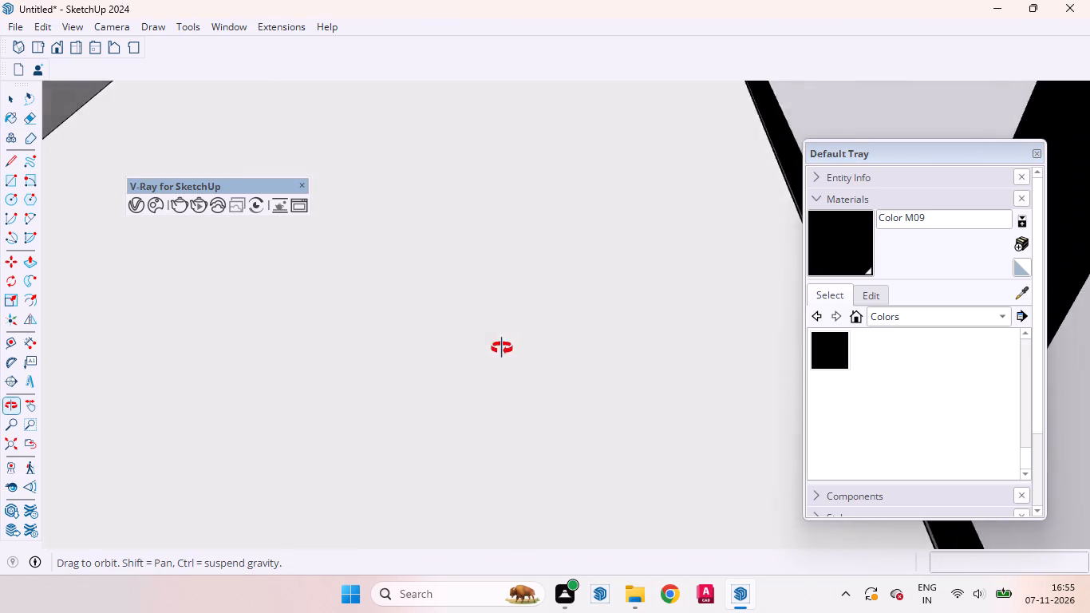
middle_drag(502, 348, 409, 216)
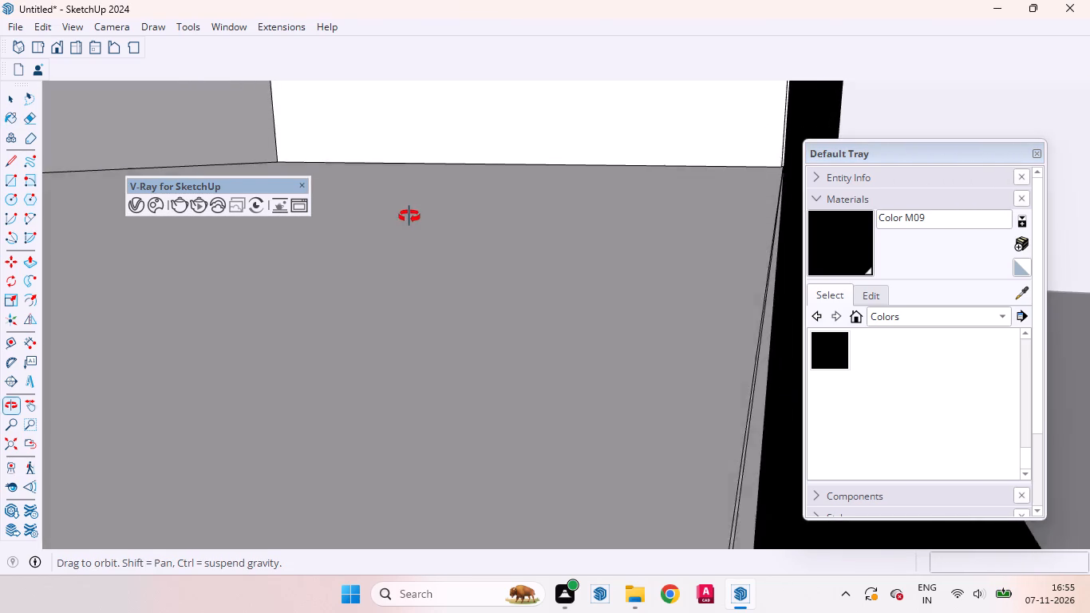
middle_drag(409, 216, 326, 227)
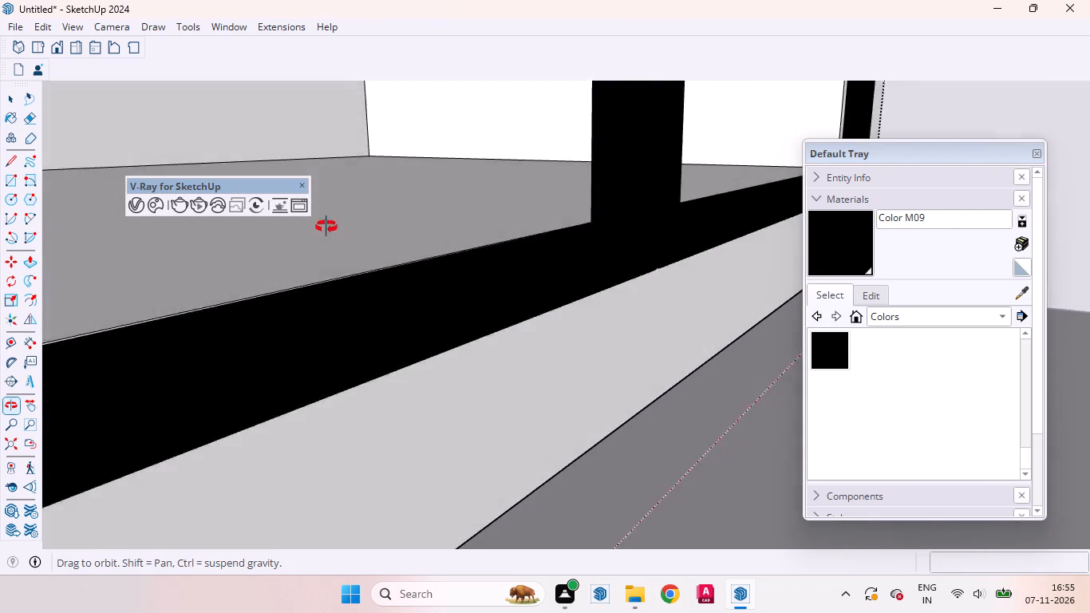
middle_drag(326, 227, 324, 231)
scroll(328, 247, down, 13)
middle_drag(336, 280, 419, 310)
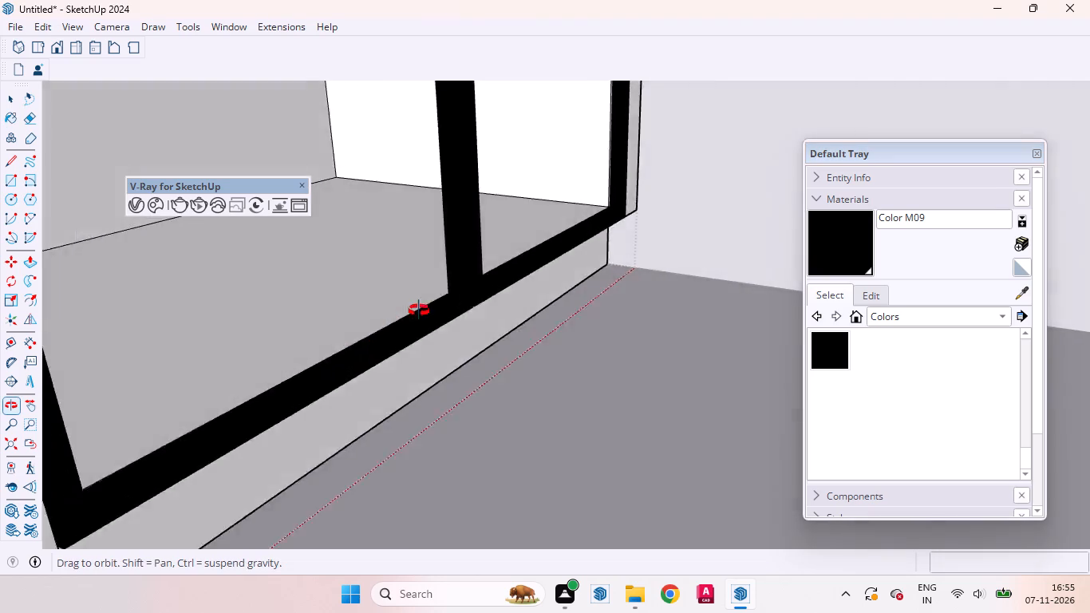
middle_drag(419, 310, 353, 313)
scroll(351, 314, up, 1)
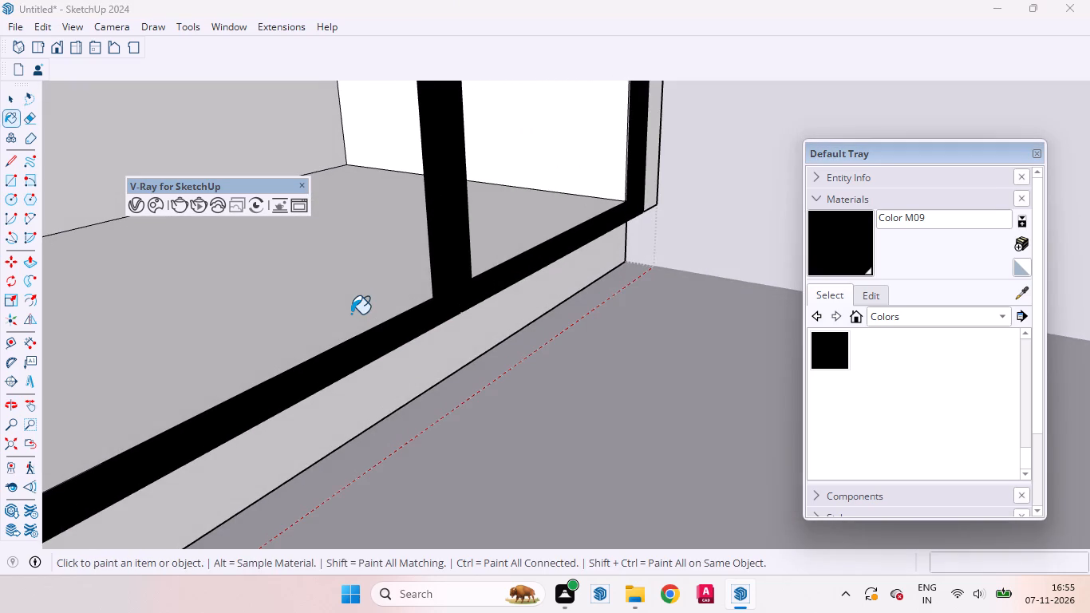
scroll(355, 379, down, 7)
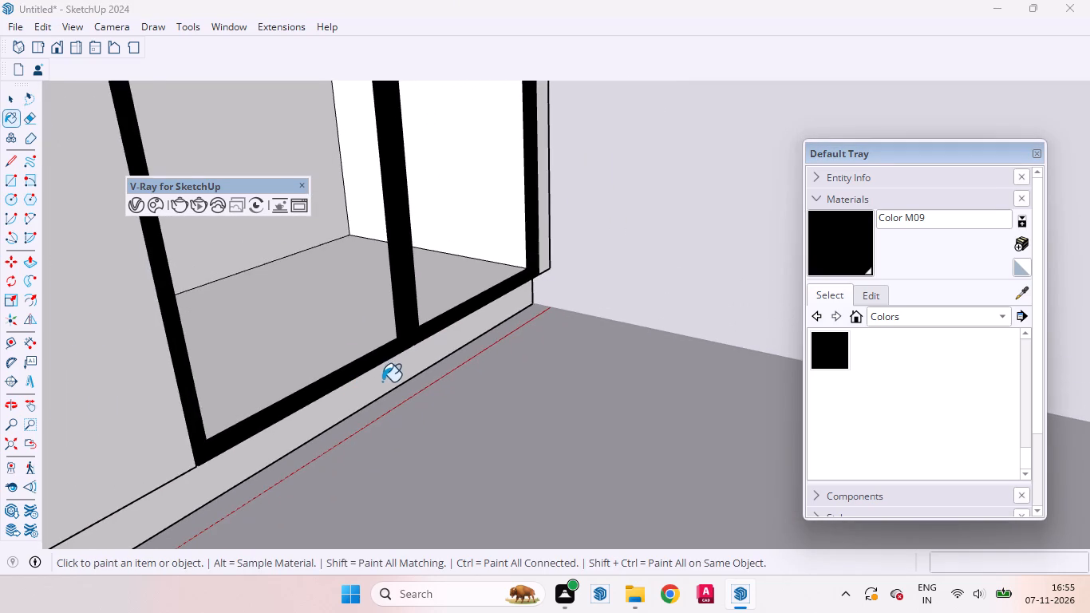
scroll(373, 405, down, 9)
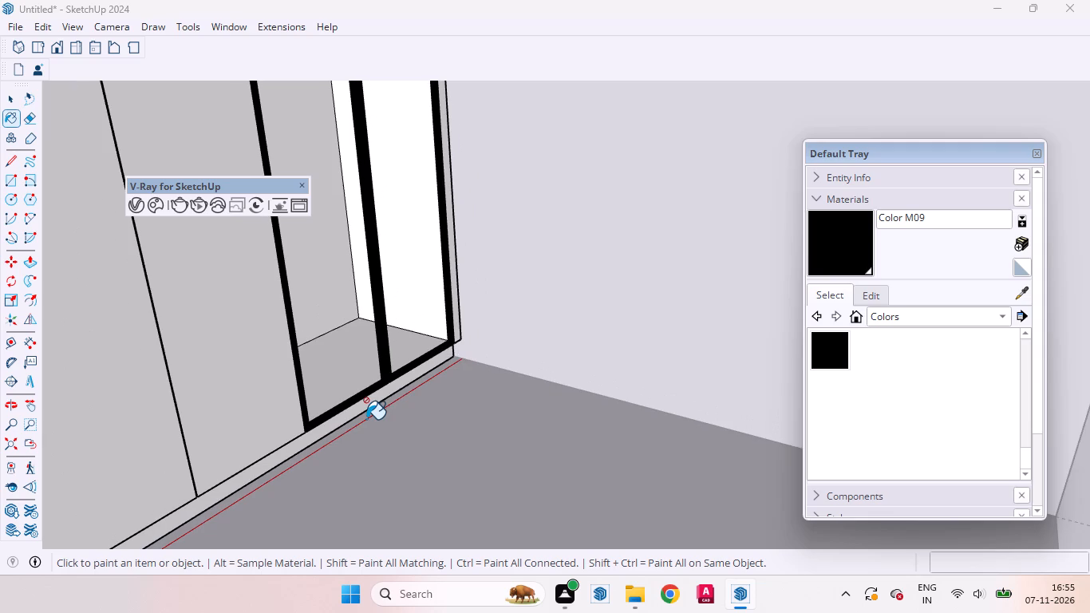
middle_drag(358, 390, 336, 390)
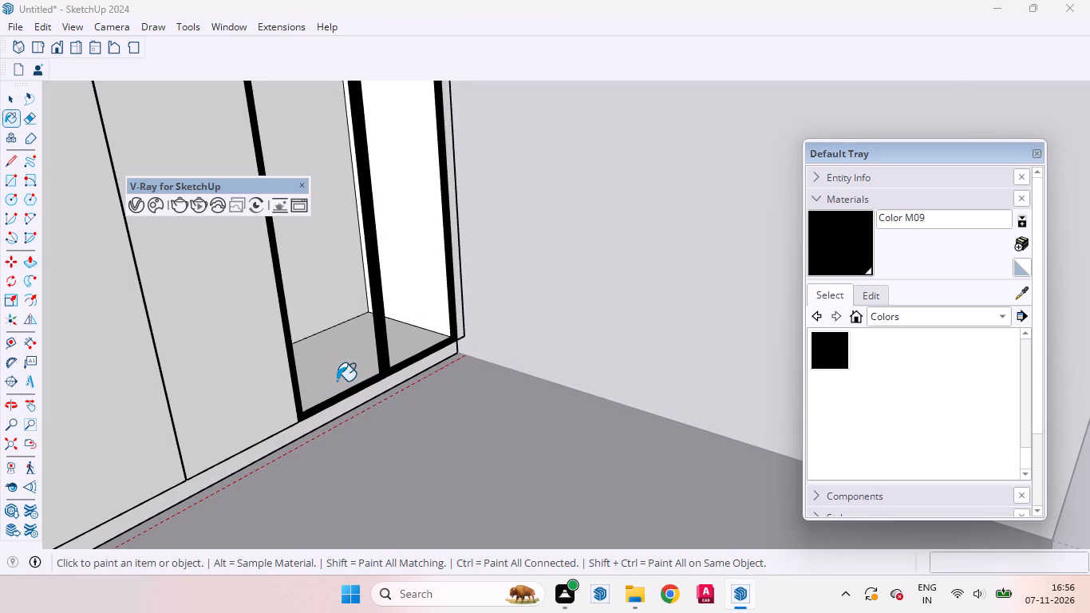
Paint the remaining thin white strip along the end frame's vertical member with black Color M09.
scroll(350, 382, down, 4)
scroll(413, 189, up, 5)
scroll(413, 188, down, 1)
scroll(413, 188, up, 13)
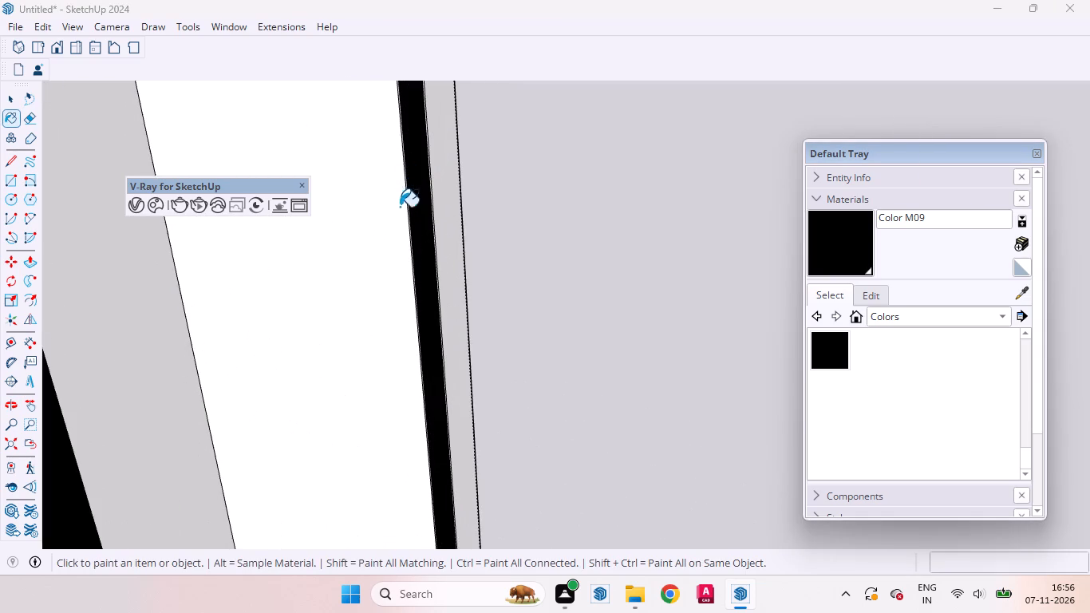
middle_drag(460, 231, 697, 281)
middle_drag(42, 244, 107, 249)
scroll(67, 249, up, 1)
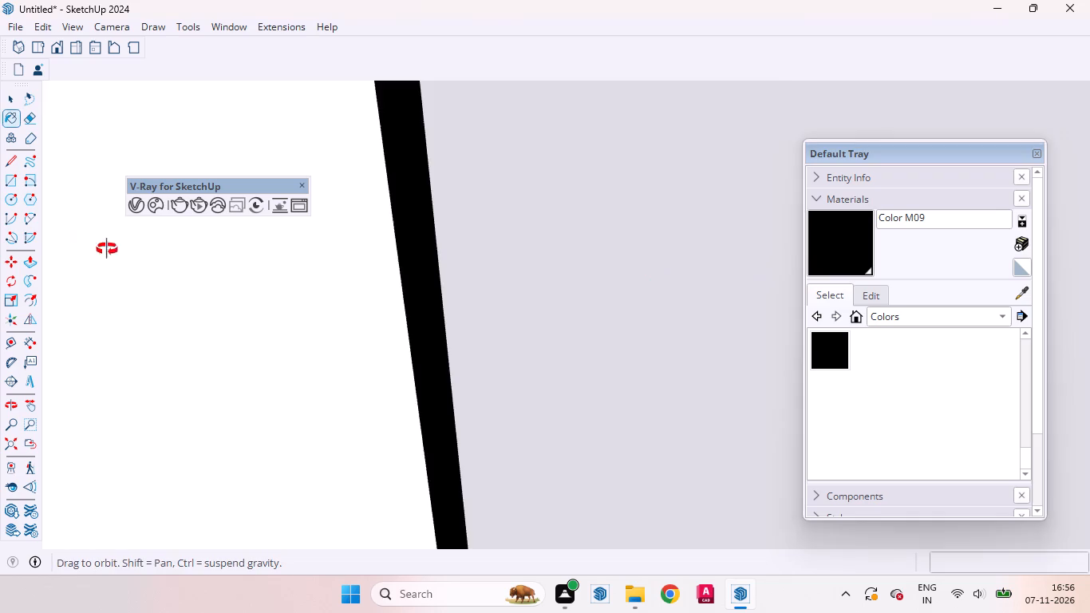
middle_drag(107, 249, 286, 259)
scroll(314, 239, up, 12)
scroll(355, 196, down, 2)
scroll(355, 196, up, 4)
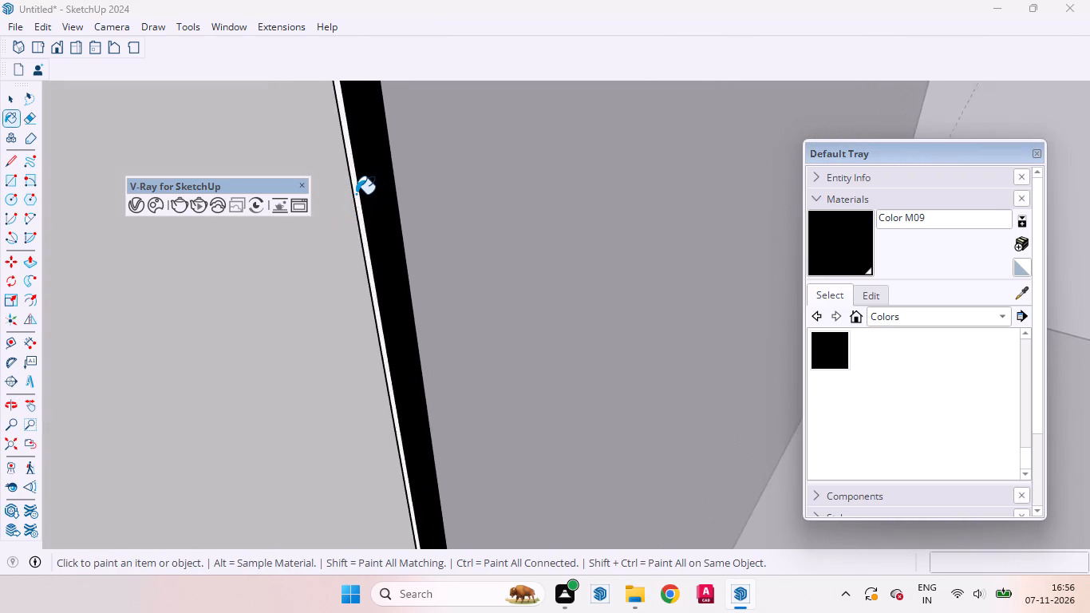
scroll(356, 194, up, 6)
click(353, 171)
Examine the end frame's outer side and the top edges and upper corners of both open compartment frames.
scroll(343, 242, up, 1)
middle_drag(343, 242, 440, 128)
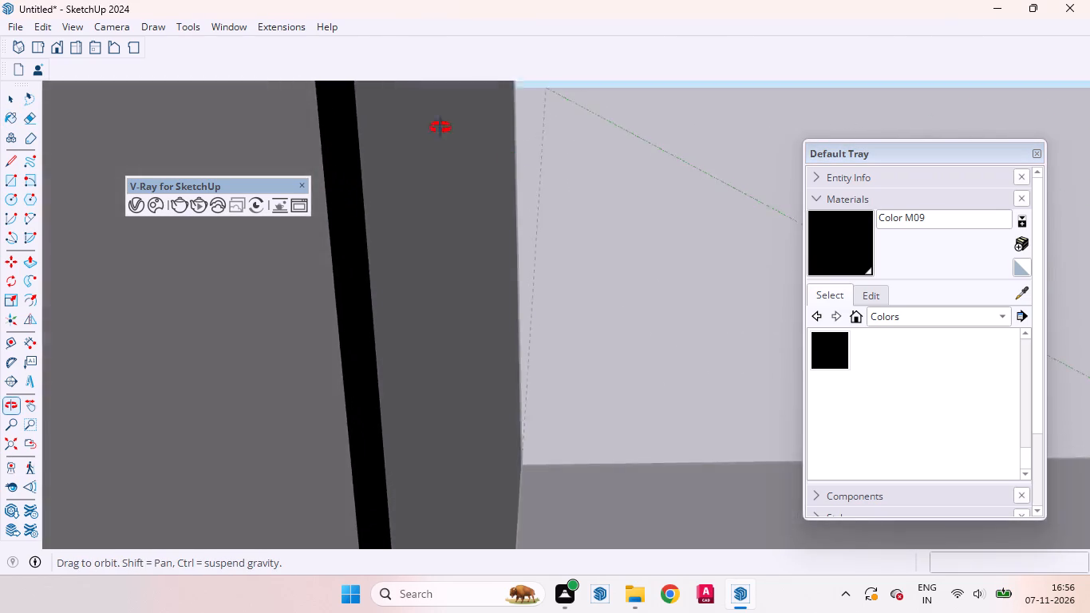
middle_drag(440, 128, 0, 364)
scroll(357, 336, down, 18)
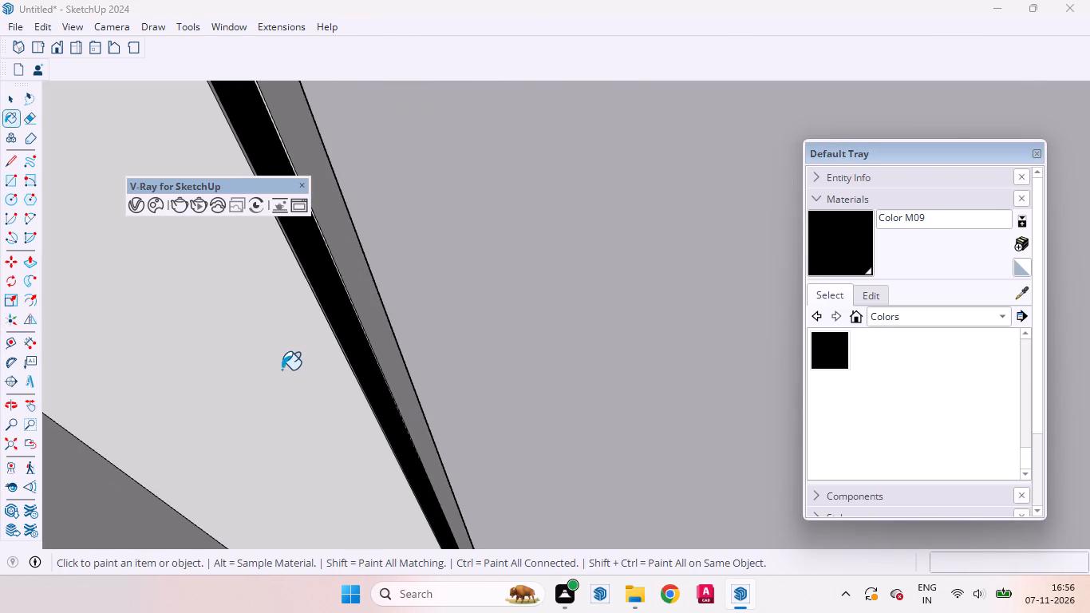
scroll(199, 540, down, 1)
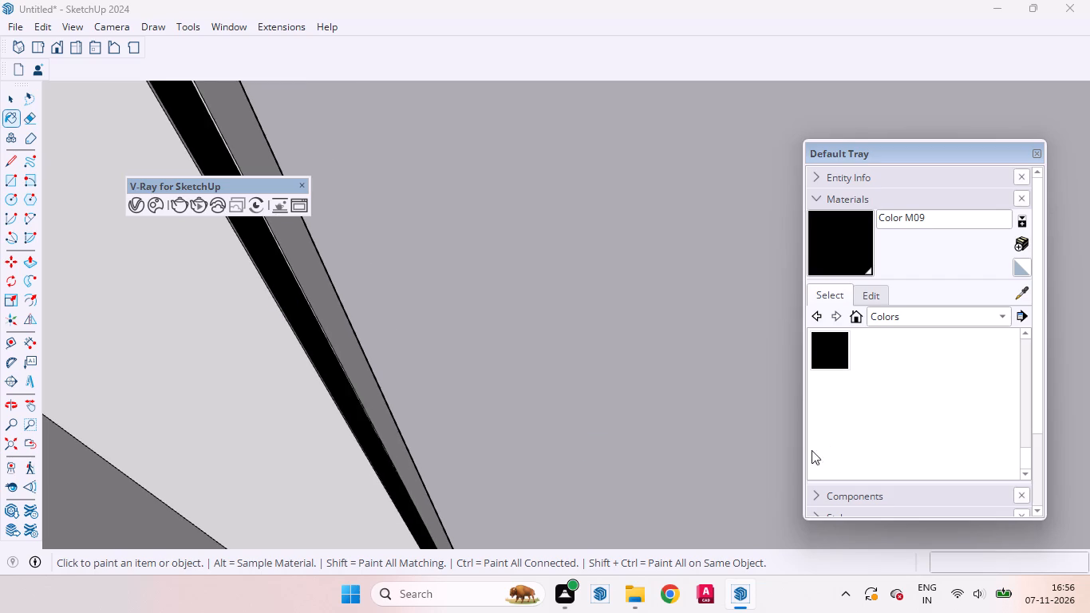
scroll(709, 414, down, 15)
middle_drag(573, 401, 525, 414)
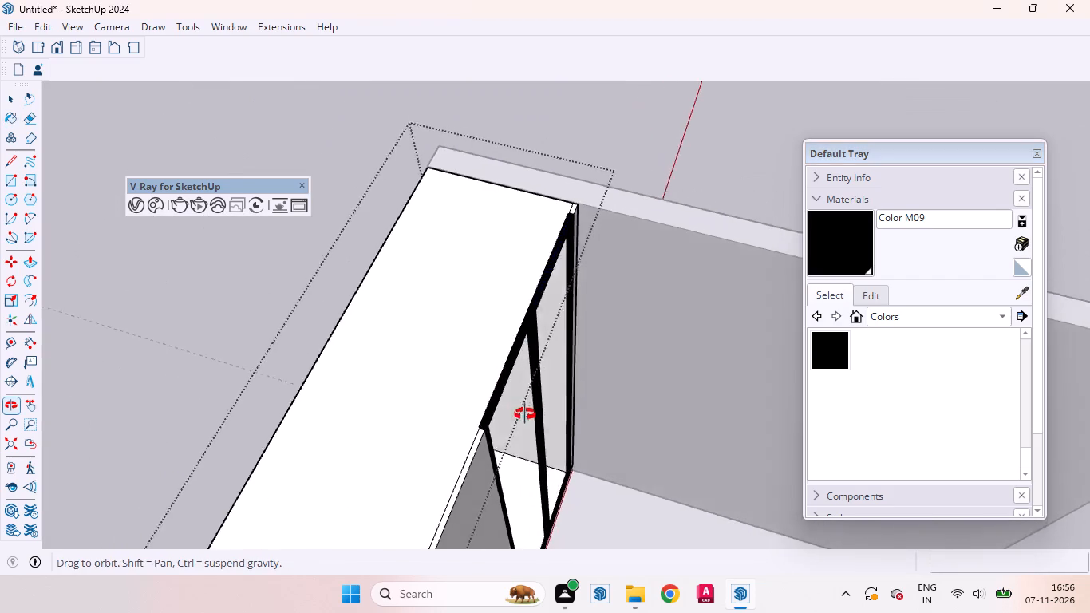
middle_drag(525, 414, 525, 424)
scroll(547, 348, up, 5)
scroll(553, 347, down, 1)
scroll(553, 347, up, 7)
scroll(554, 346, down, 4)
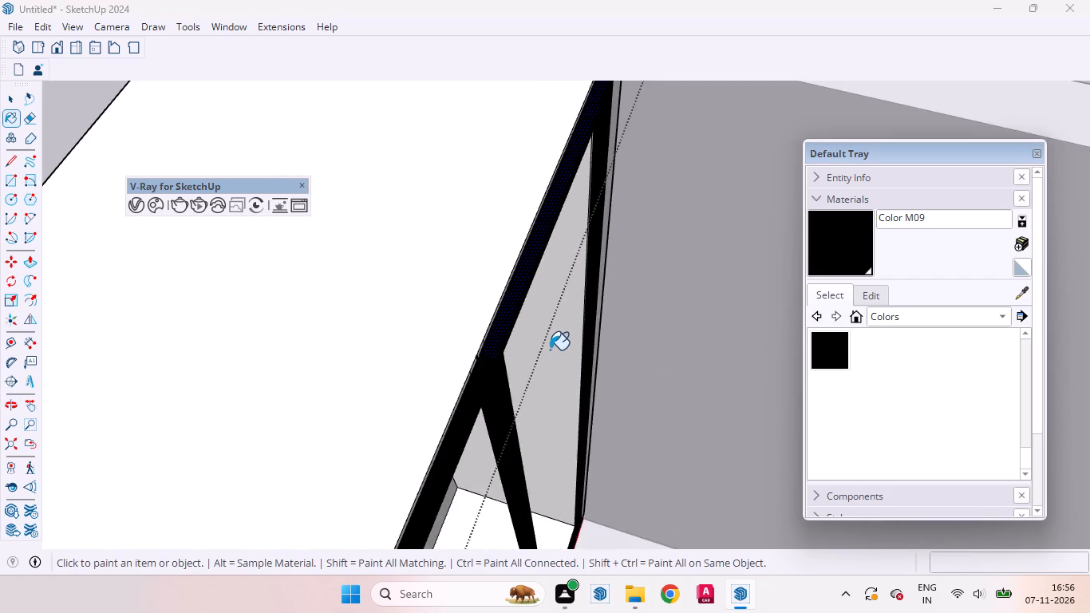
middle_drag(545, 350, 432, 233)
scroll(500, 279, down, 17)
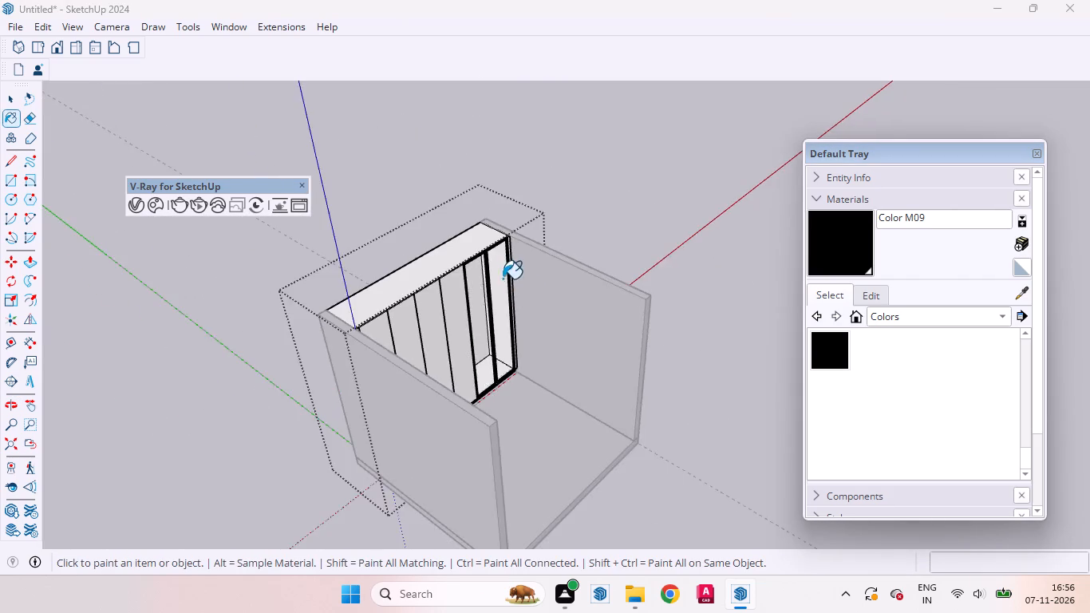
scroll(500, 275, up, 6)
scroll(495, 269, down, 1)
scroll(494, 269, up, 10)
middle_drag(455, 233, 393, 166)
scroll(522, 264, down, 5)
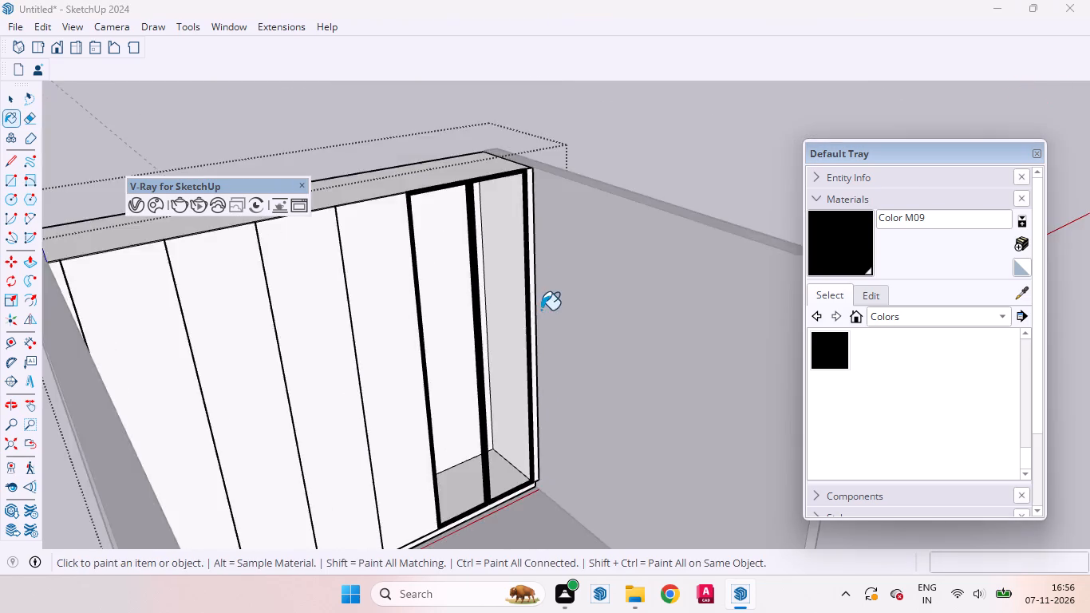
scroll(541, 310, down, 4)
scroll(541, 312, up, 1)
scroll(541, 312, down, 2)
scroll(515, 225, up, 12)
middle_drag(470, 174, 354, 49)
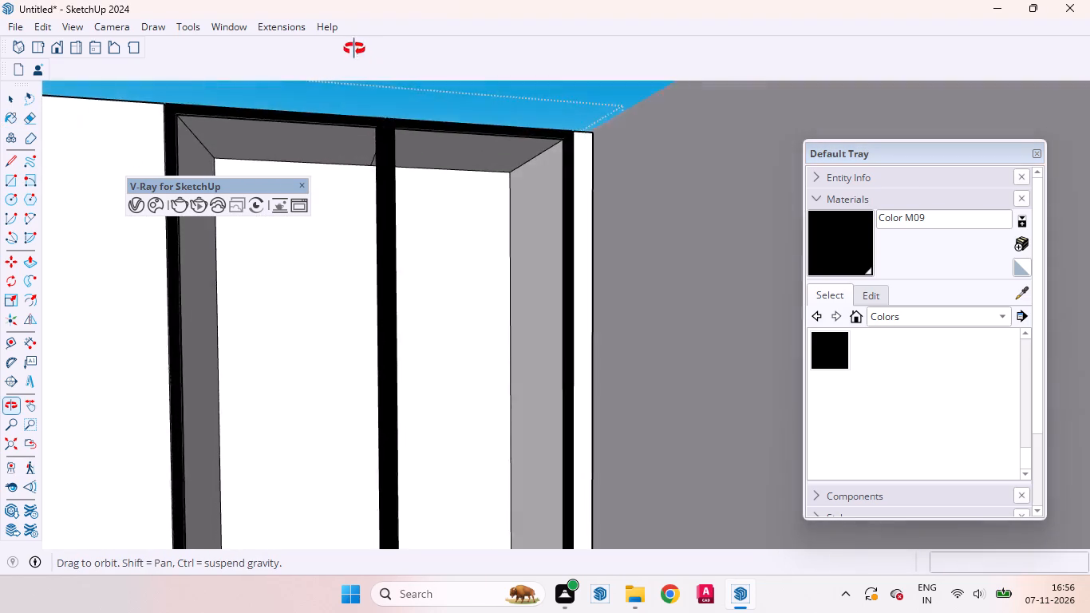
middle_drag(354, 49, 274, 30)
scroll(379, 97, up, 6)
scroll(535, 108, up, 6)
scroll(586, 153, down, 4)
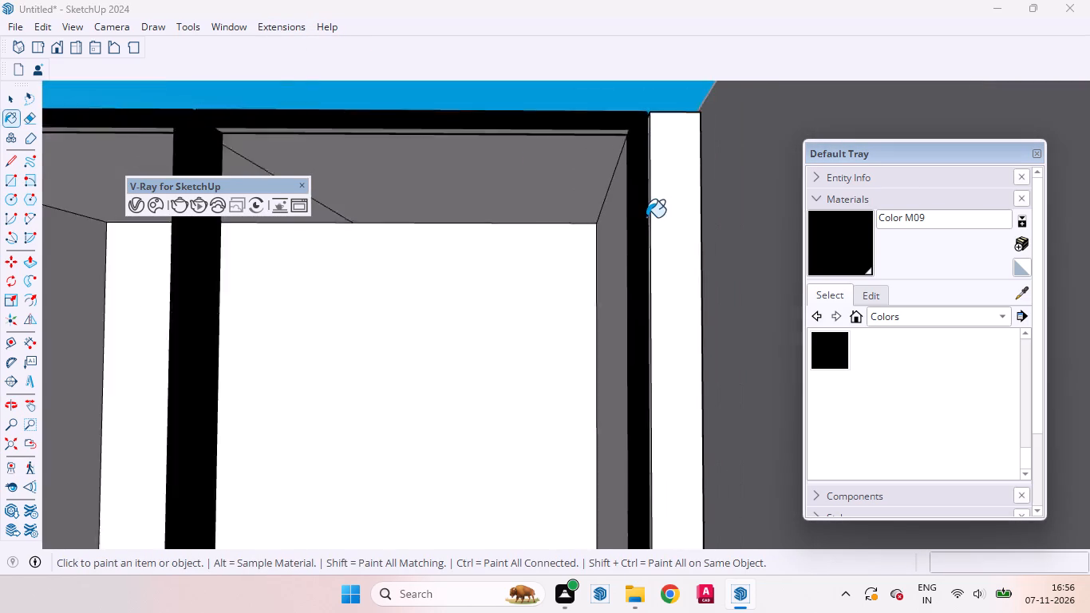
scroll(646, 217, down, 9)
middle_drag(516, 212, 619, 421)
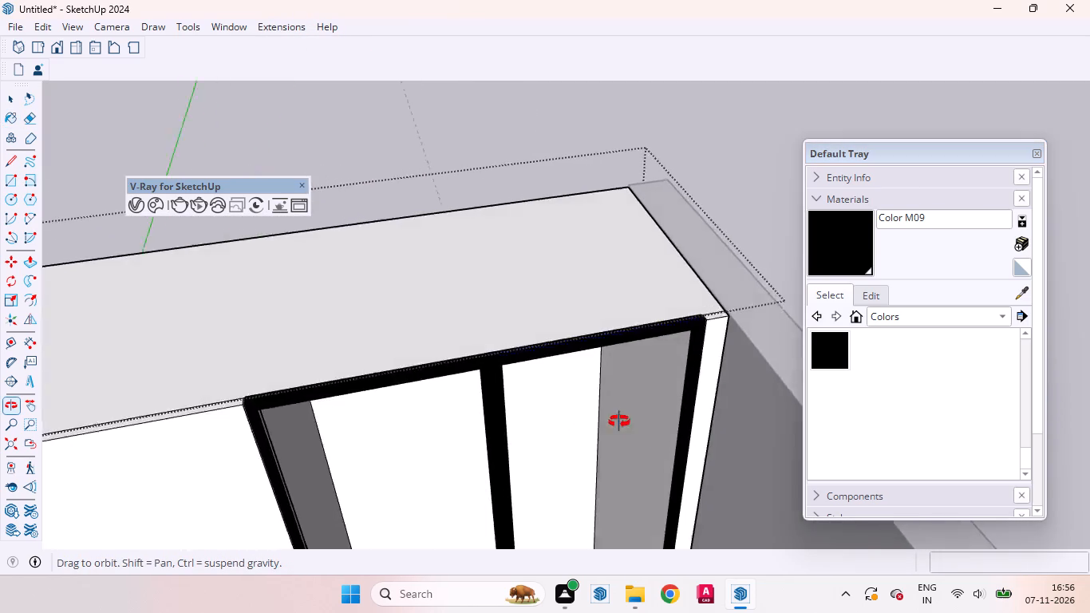
middle_drag(619, 421, 673, 449)
scroll(664, 416, down, 6)
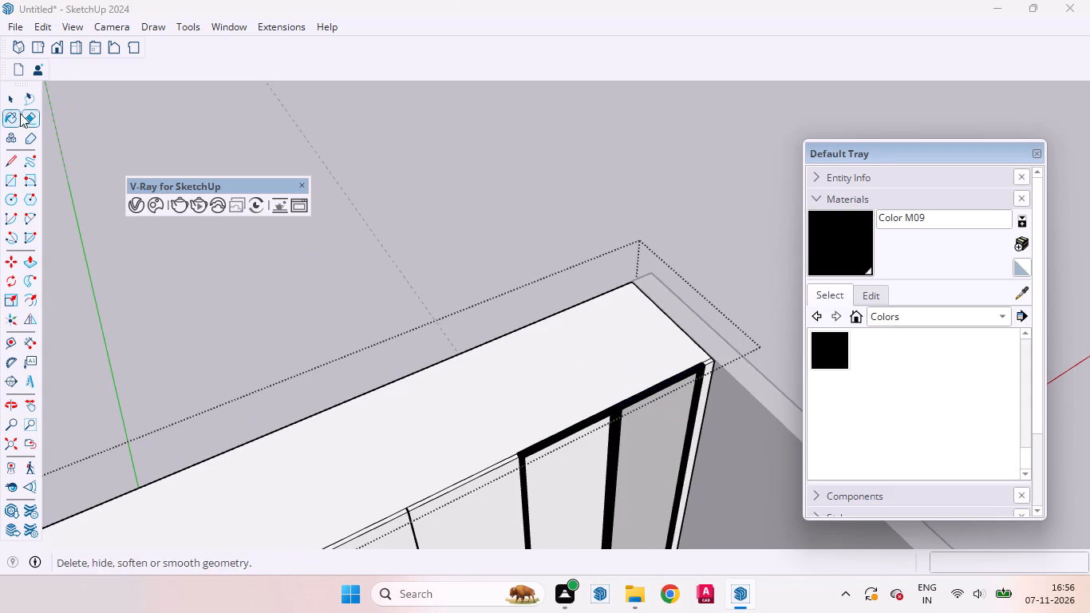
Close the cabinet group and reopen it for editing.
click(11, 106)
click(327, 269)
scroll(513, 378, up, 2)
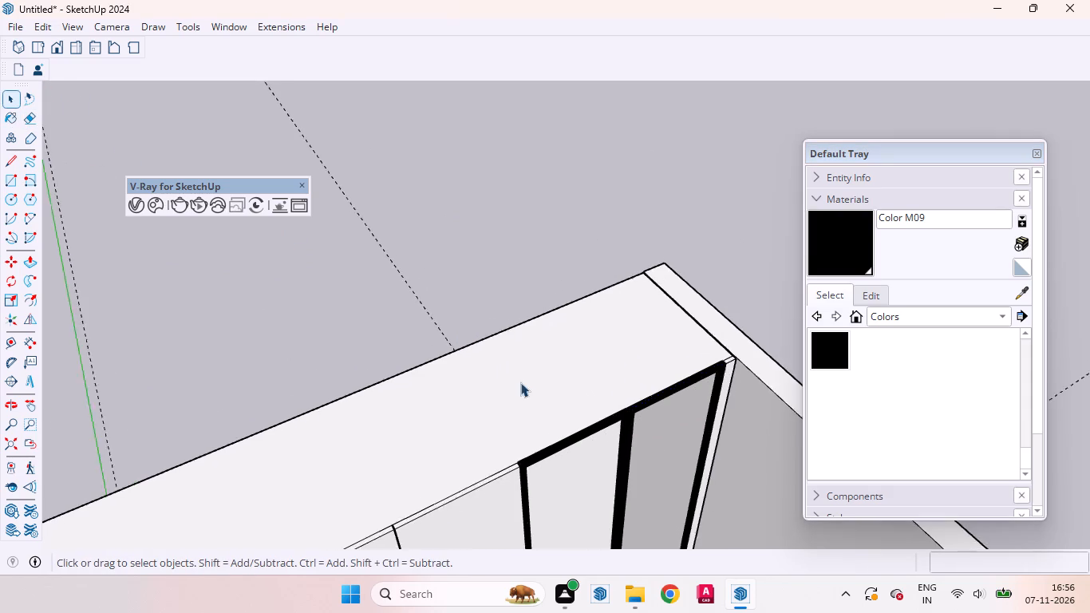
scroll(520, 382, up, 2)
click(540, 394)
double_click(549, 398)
Examine the open compartments' floor face, the frames' top edges and the end frame's upper corner beside the side panel.
scroll(502, 306, down, 5)
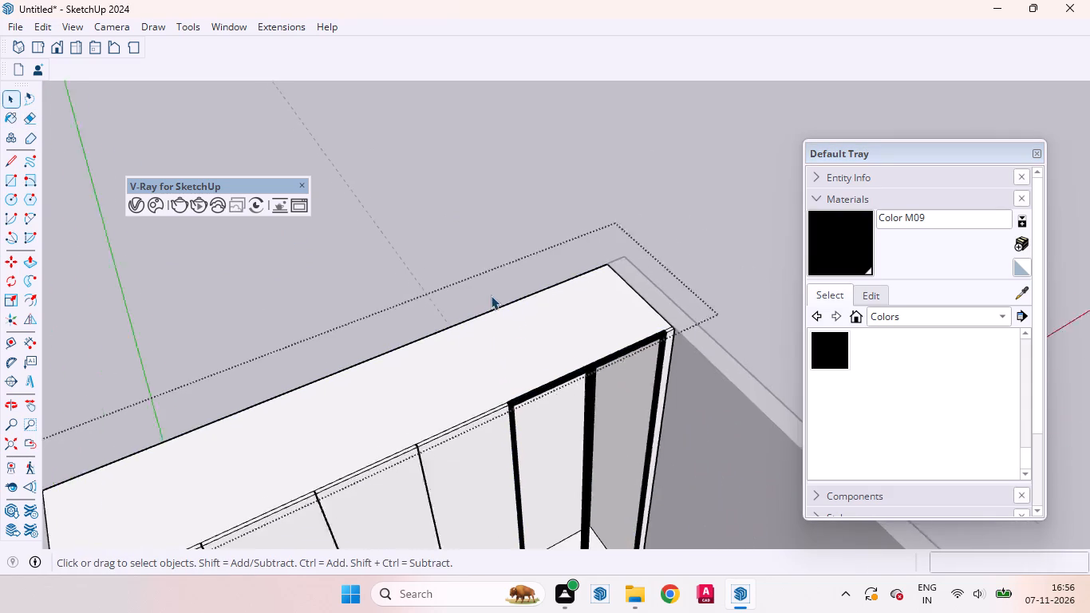
scroll(491, 295, down, 1)
scroll(562, 441, up, 7)
scroll(606, 105, up, 6)
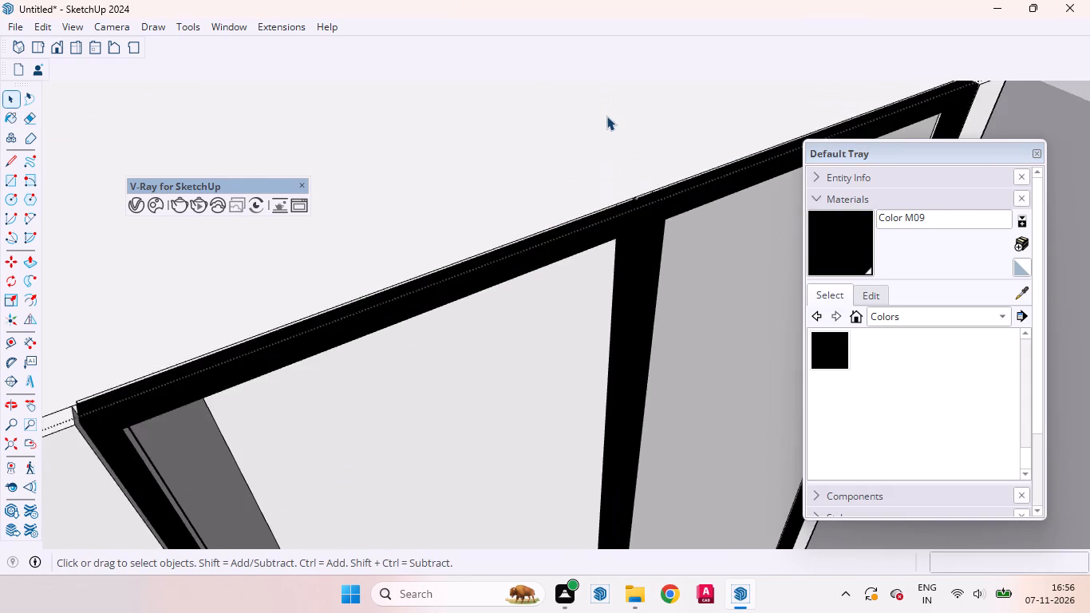
scroll(606, 116, down, 3)
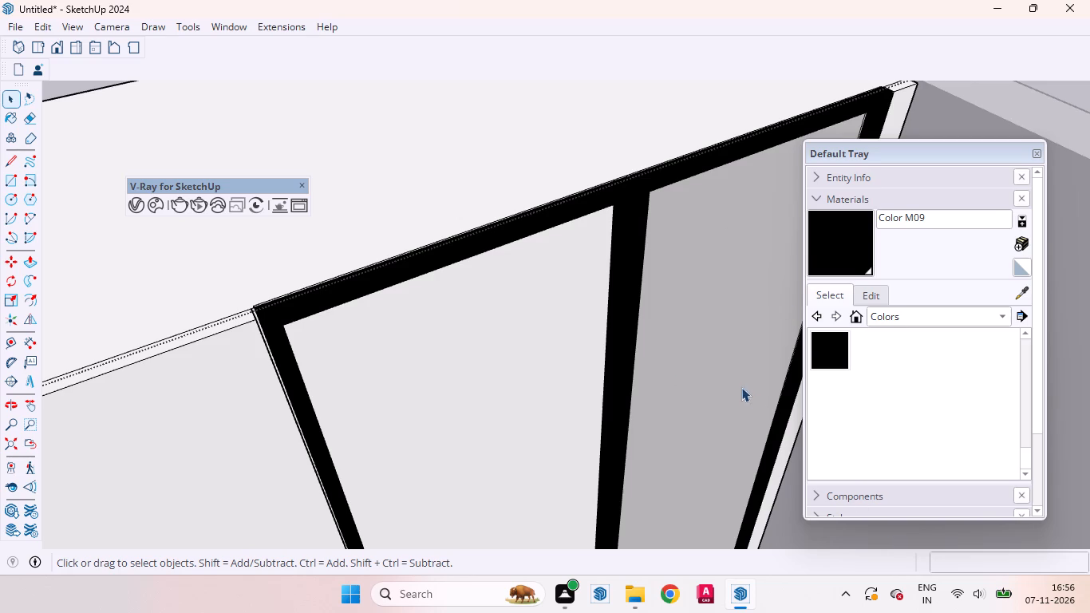
scroll(718, 356, down, 20)
scroll(718, 356, down, 1)
scroll(599, 285, up, 6)
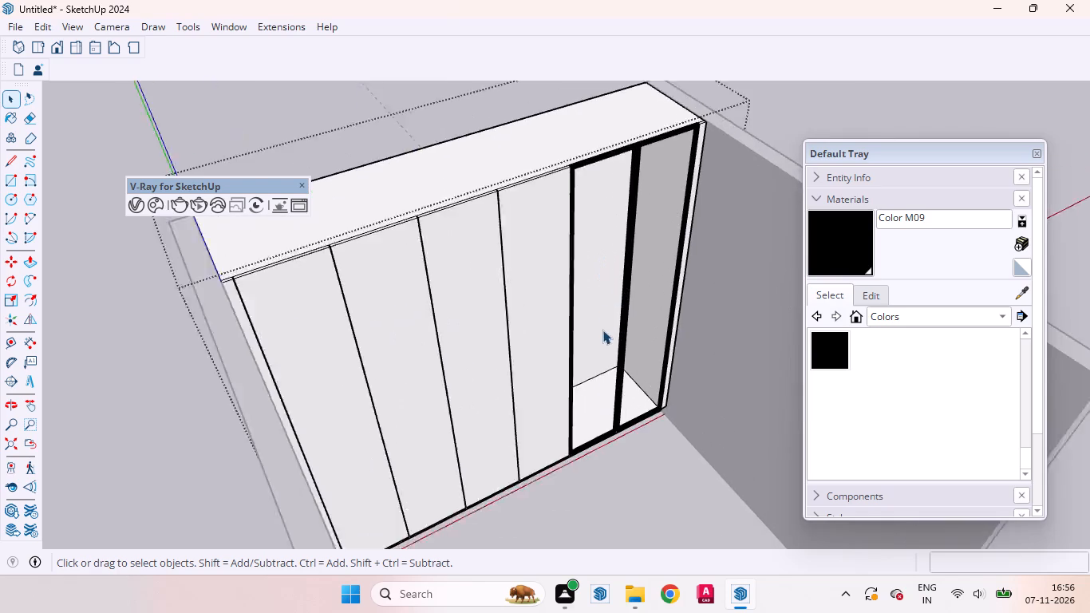
scroll(602, 330, up, 2)
middle_drag(608, 374, 551, 430)
scroll(551, 432, up, 4)
click(557, 435)
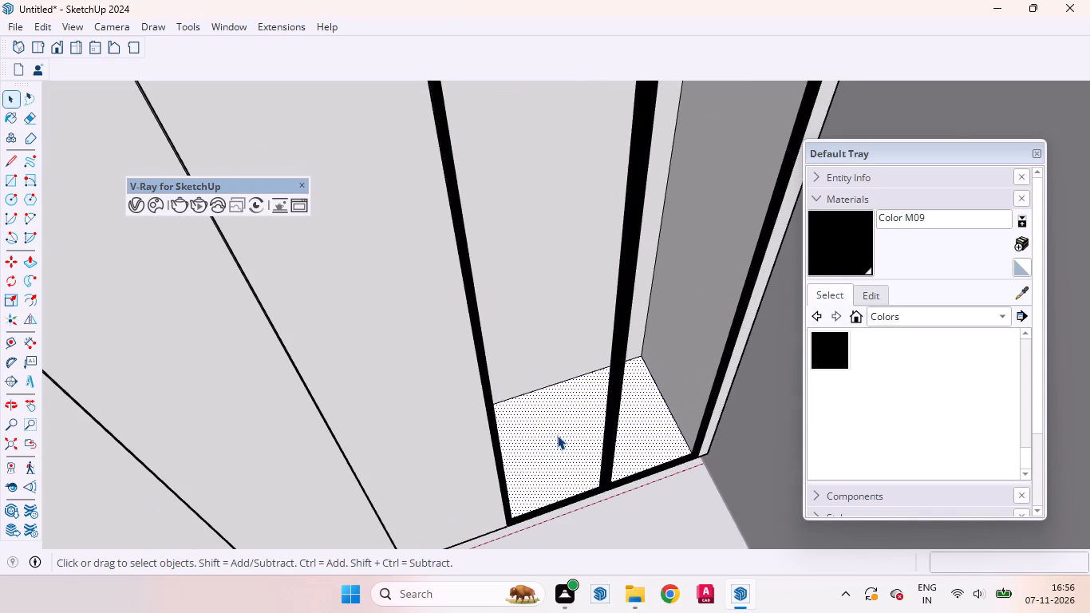
scroll(578, 424, down, 5)
middle_drag(586, 426, 519, 442)
scroll(545, 462, up, 5)
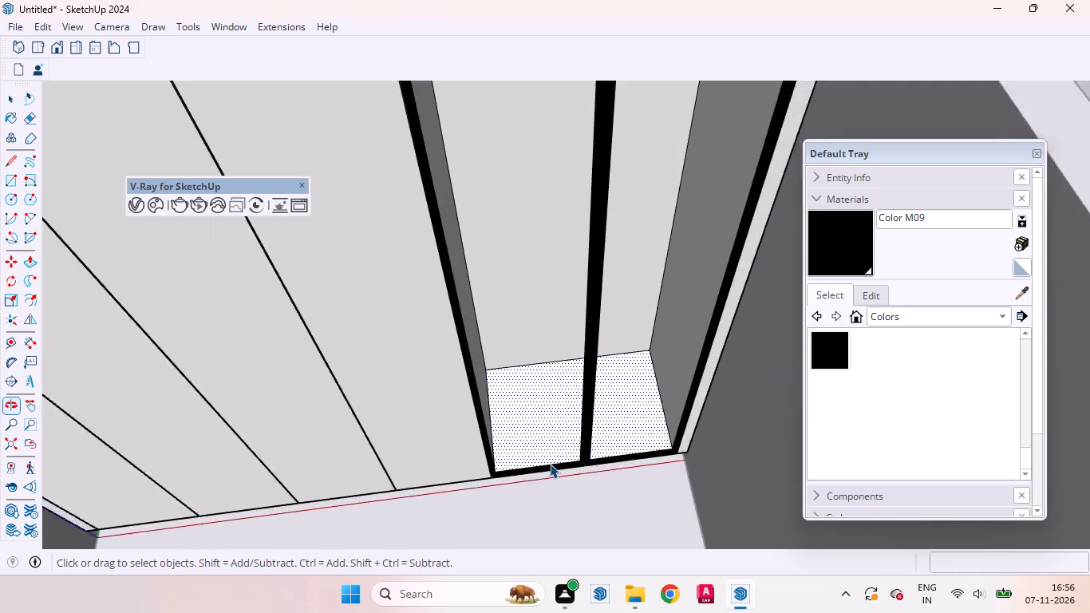
scroll(608, 418, down, 3)
scroll(680, 374, up, 3)
scroll(680, 372, down, 3)
scroll(680, 372, up, 1)
scroll(680, 372, down, 11)
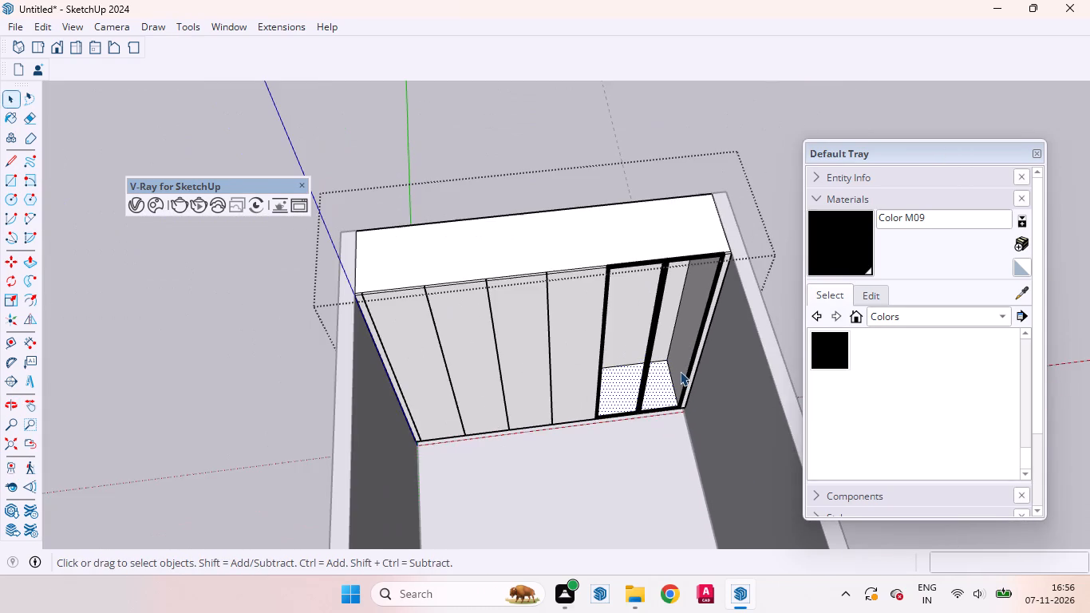
scroll(704, 356, down, 7)
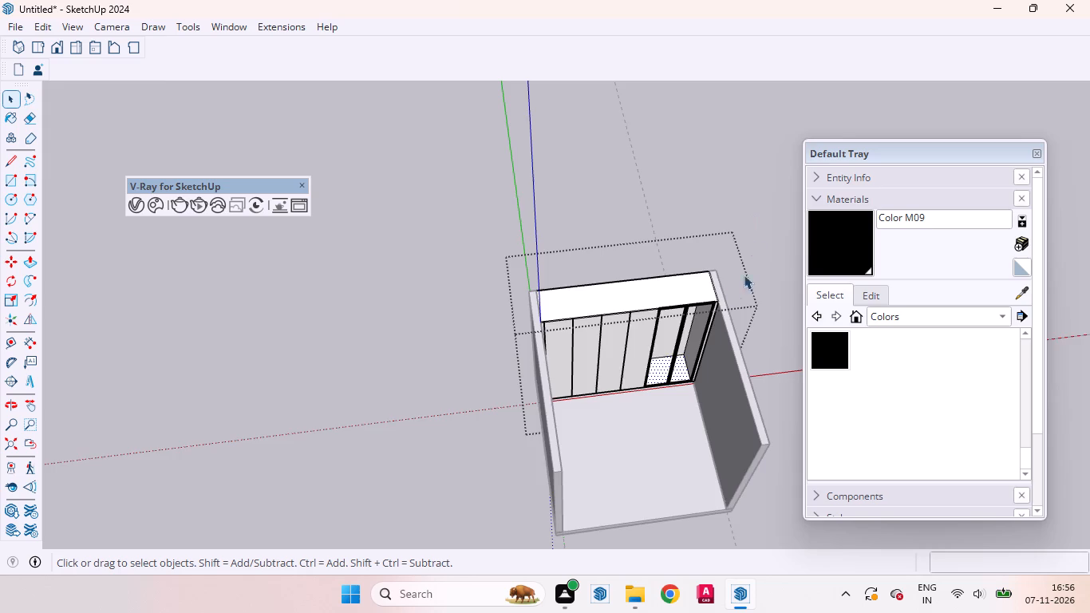
scroll(703, 295, up, 20)
scroll(703, 295, up, 7)
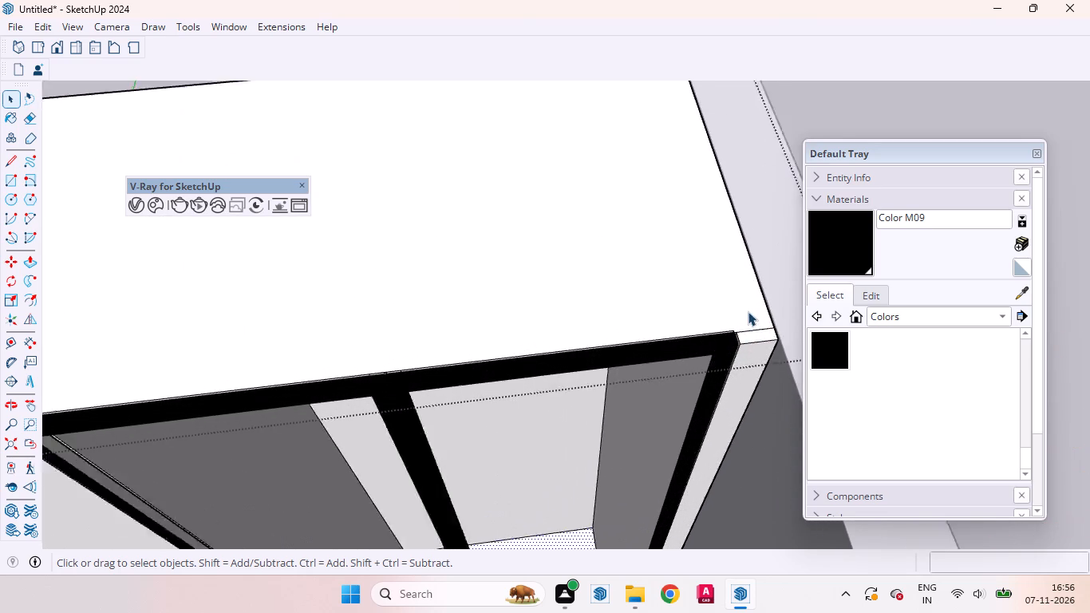
scroll(748, 311, up, 17)
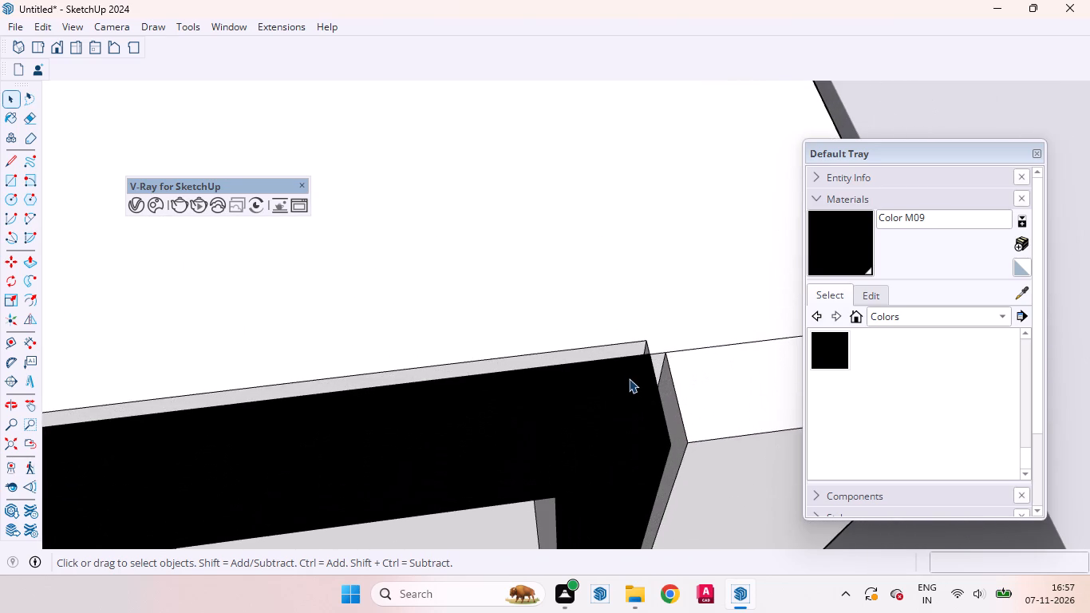
middle_drag(629, 395, 919, 476)
scroll(643, 326, up, 4)
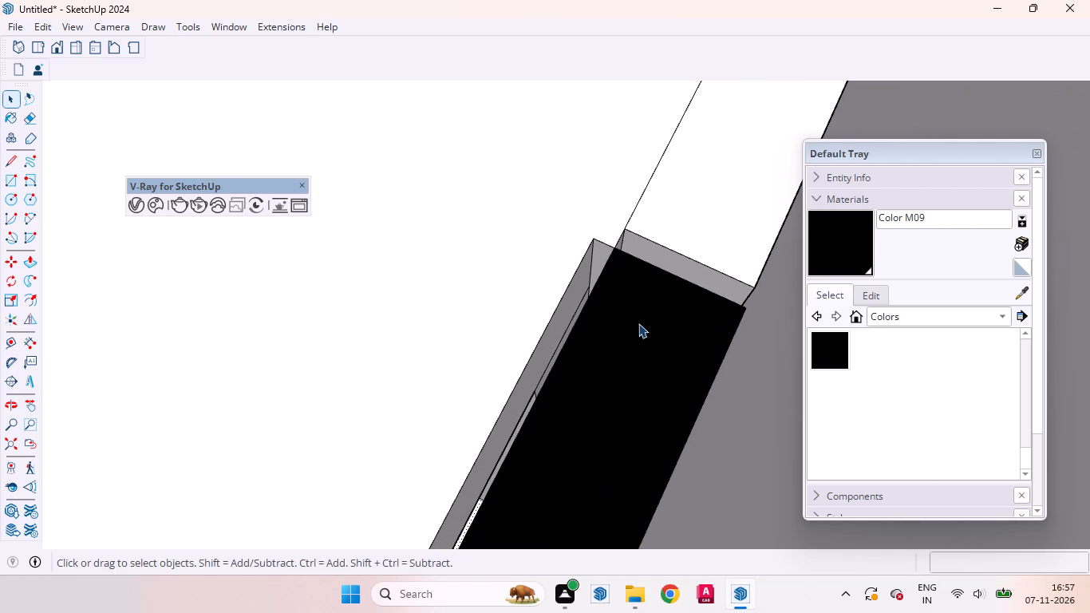
Examine the end frame's upper corner and top edge where they meet the cabinet's side panel.
middle_drag(565, 331, 756, 367)
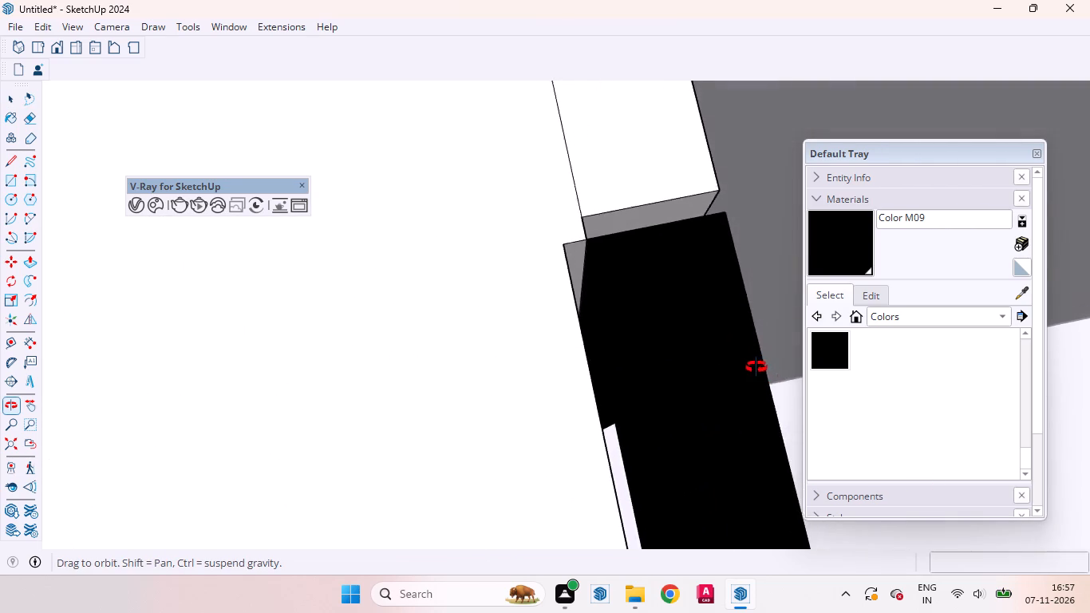
middle_drag(756, 367, 551, 255)
scroll(551, 255, up, 4)
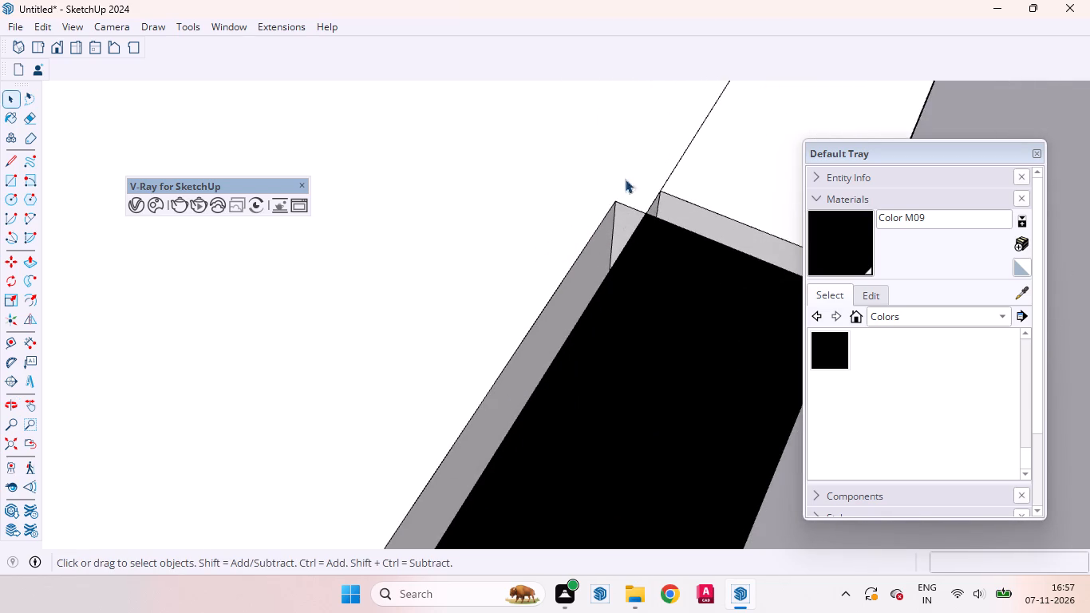
scroll(645, 160, up, 8)
middle_drag(619, 261, 735, 296)
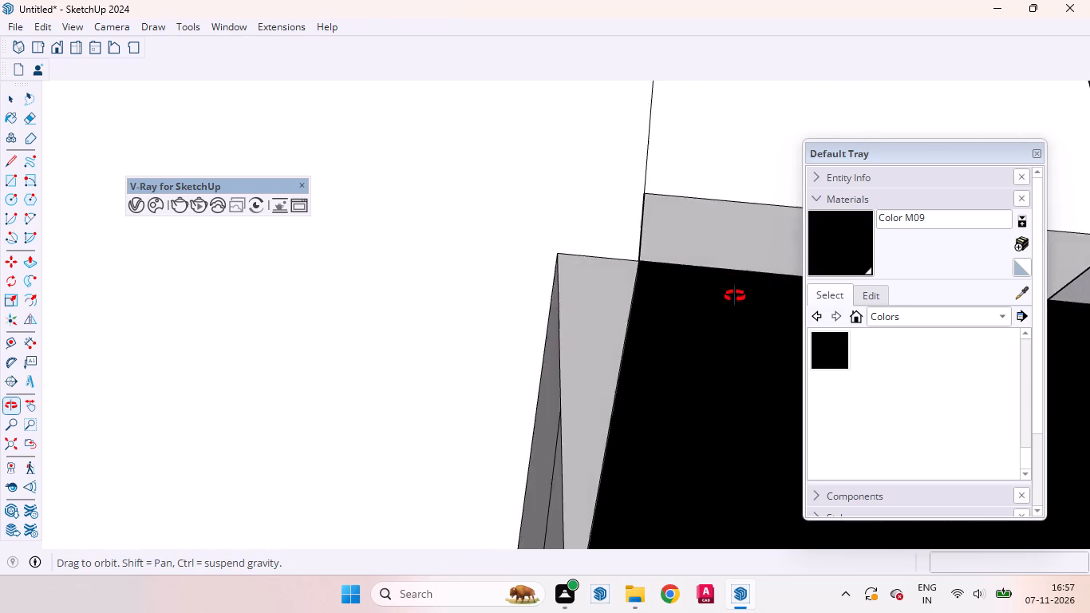
middle_drag(735, 296, 535, 216)
scroll(587, 226, down, 6)
scroll(646, 255, down, 4)
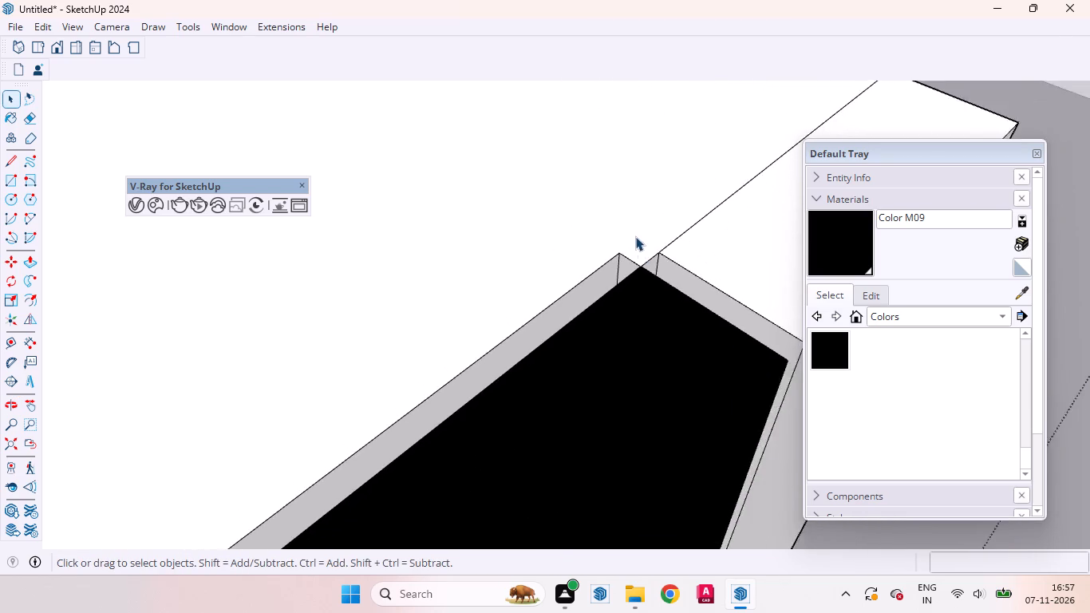
scroll(635, 236, down, 2)
scroll(635, 236, up, 2)
scroll(635, 236, down, 19)
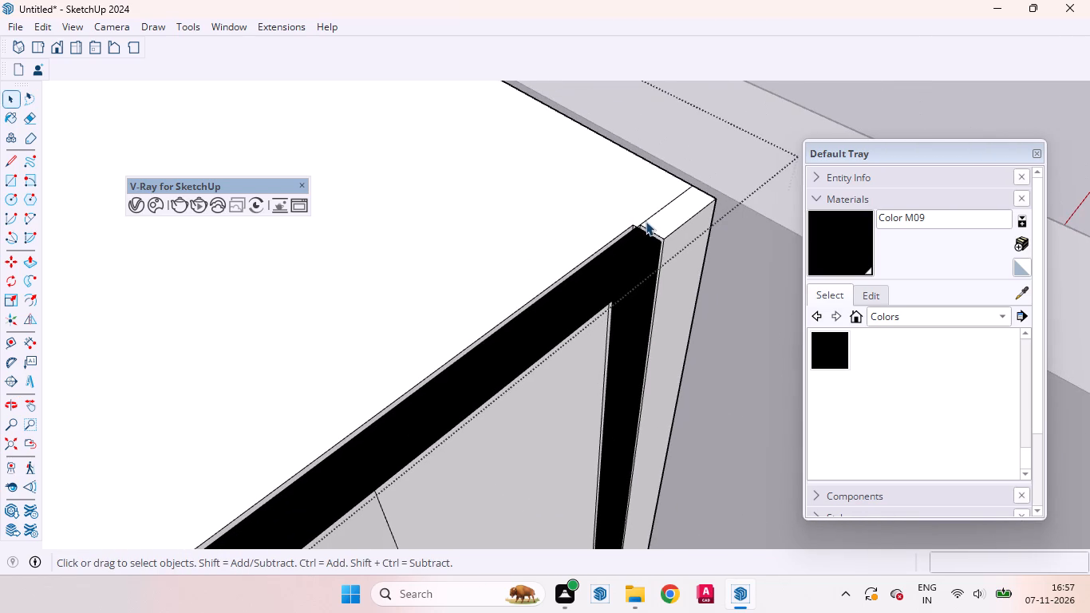
scroll(640, 209, down, 4)
scroll(635, 204, up, 1)
scroll(635, 204, down, 9)
scroll(611, 175, up, 2)
scroll(611, 175, down, 1)
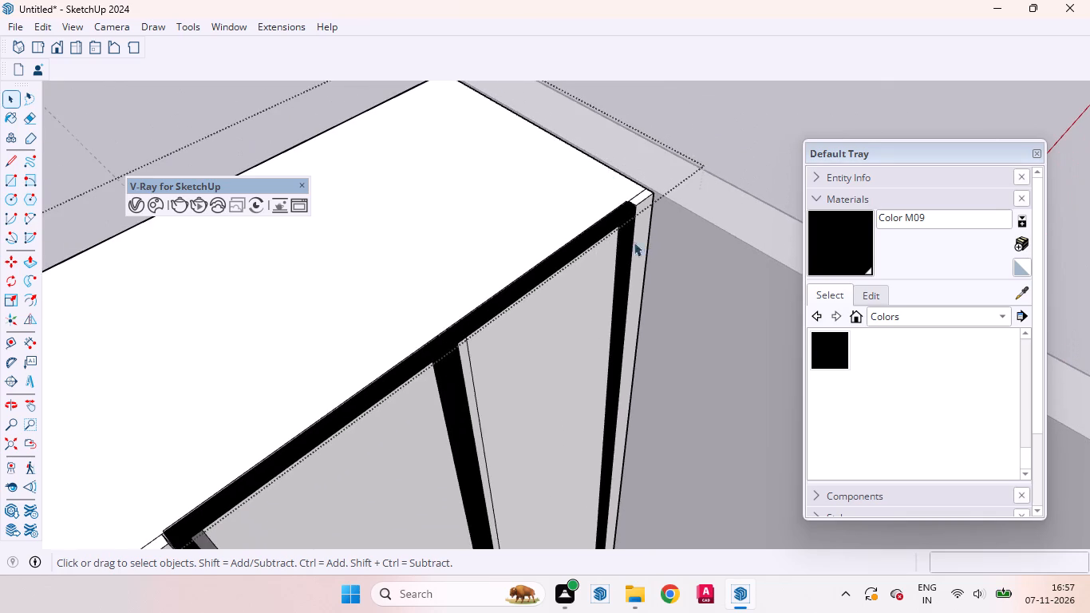
Erase the vertical line splitting the narrow white strip at the top of the gap between the two open compartment frames.
middle_drag(626, 257, 416, 148)
scroll(407, 252, up, 17)
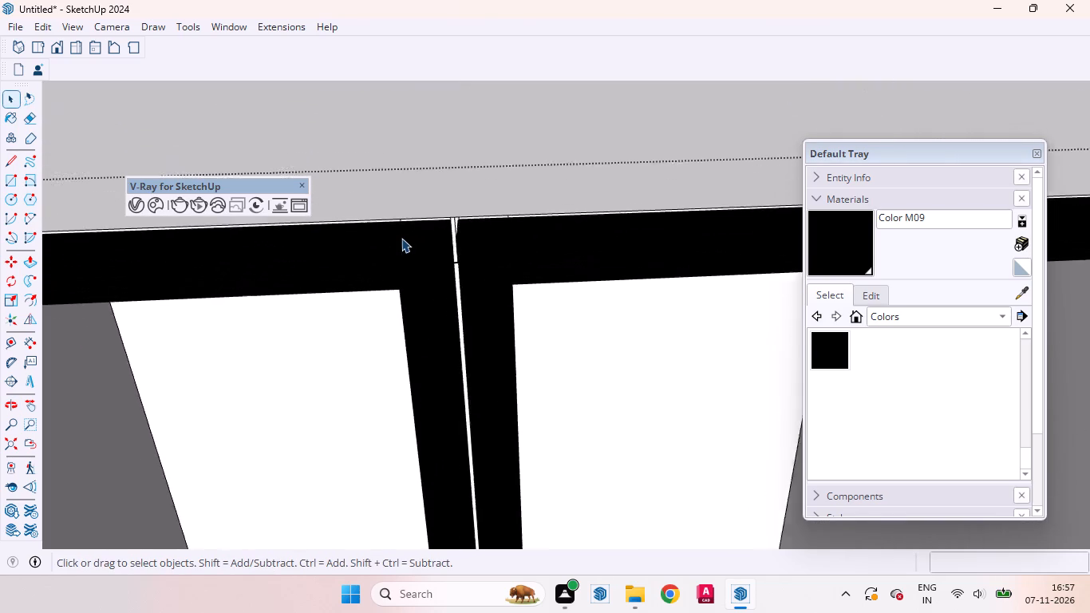
scroll(401, 238, up, 13)
scroll(485, 220, up, 6)
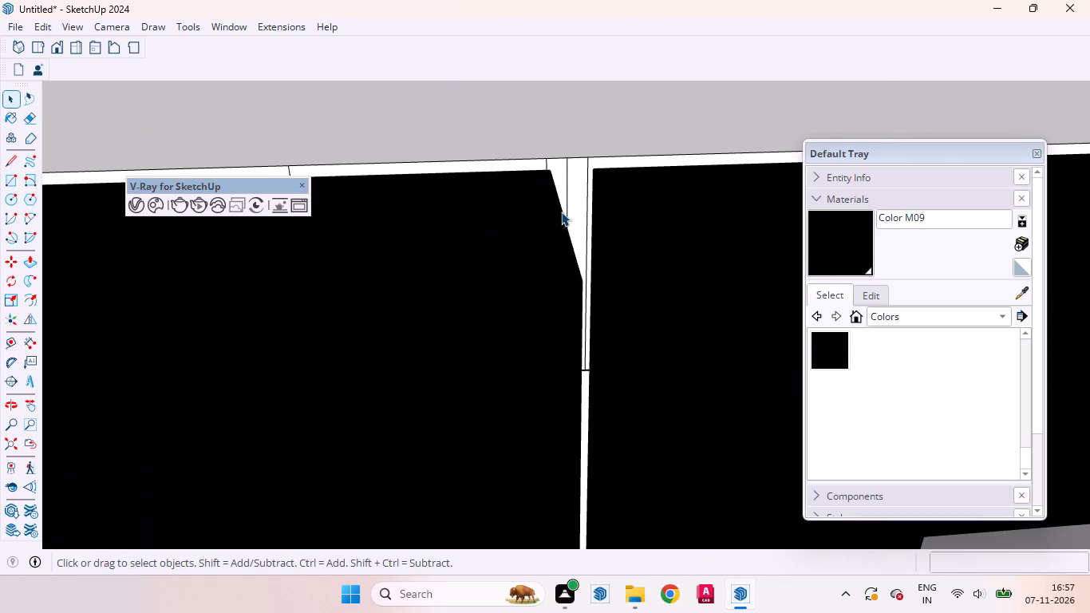
middle_drag(543, 211, 500, 210)
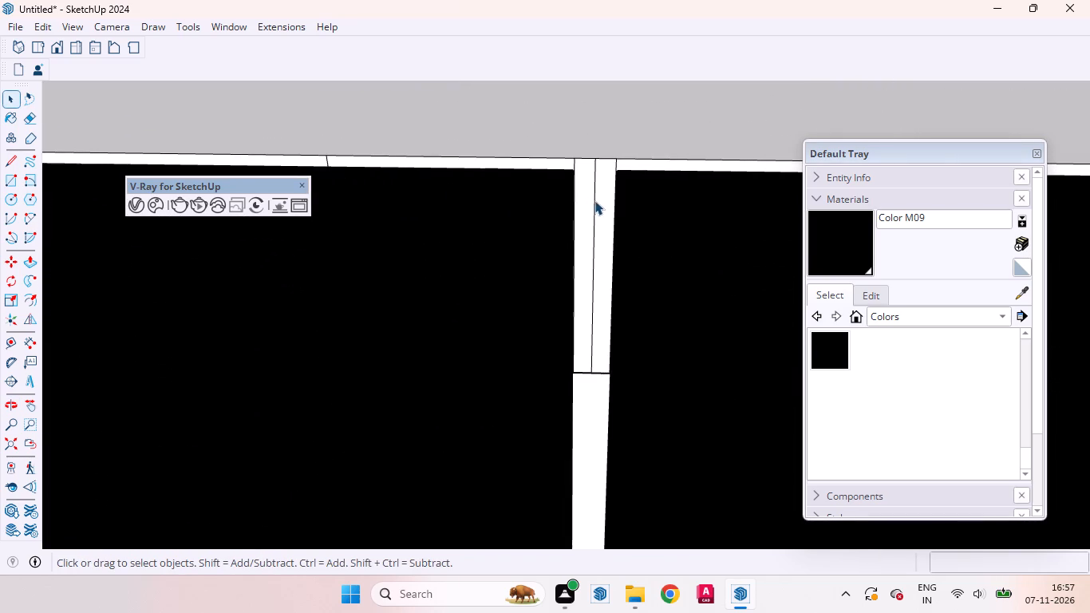
click(594, 200)
right_click(594, 200)
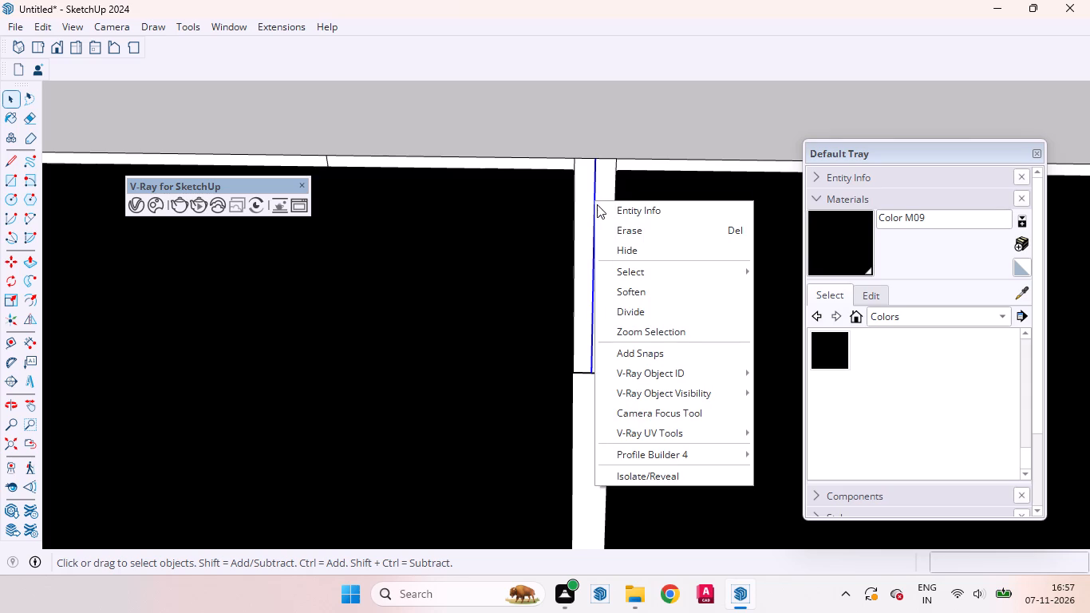
click(616, 227)
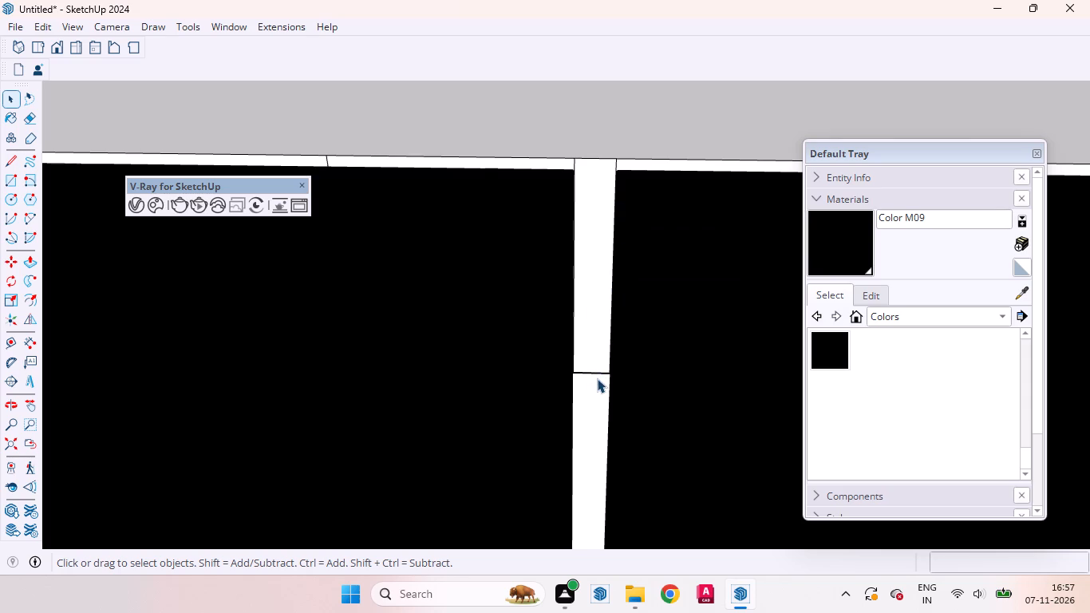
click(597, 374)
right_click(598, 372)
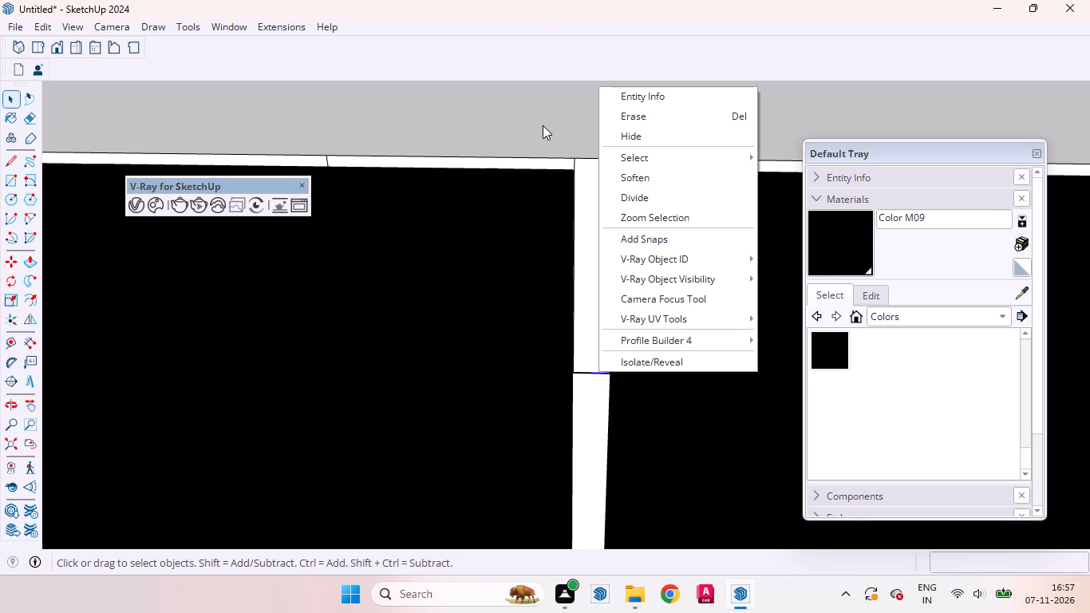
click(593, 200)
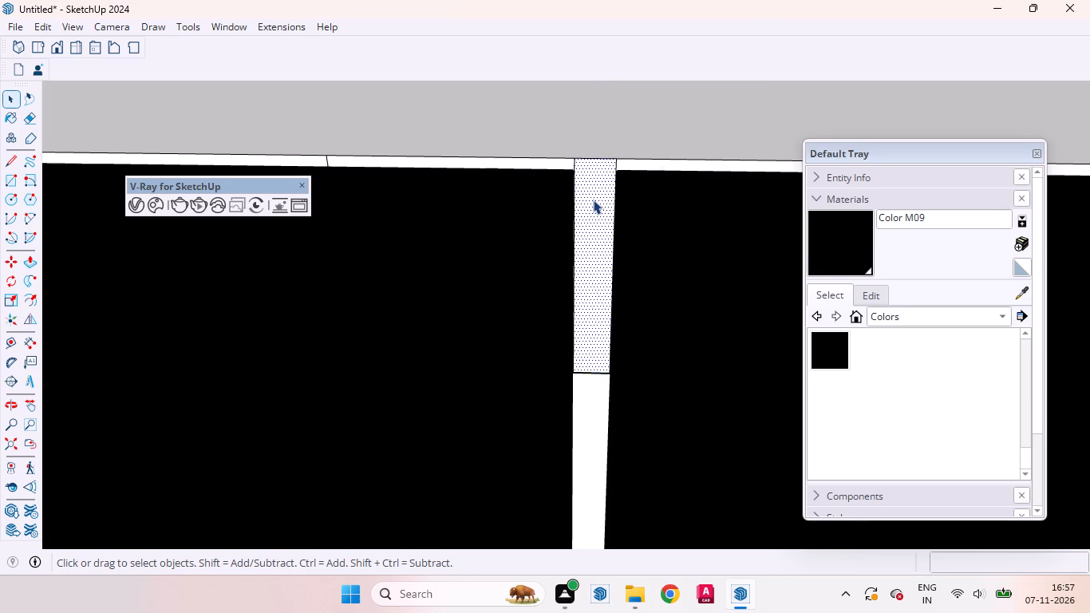
Examine the whole cabinet between the walls, then the floor and back corners inside the open compartments.
scroll(594, 226, down, 9)
scroll(619, 279, up, 11)
scroll(614, 274, down, 6)
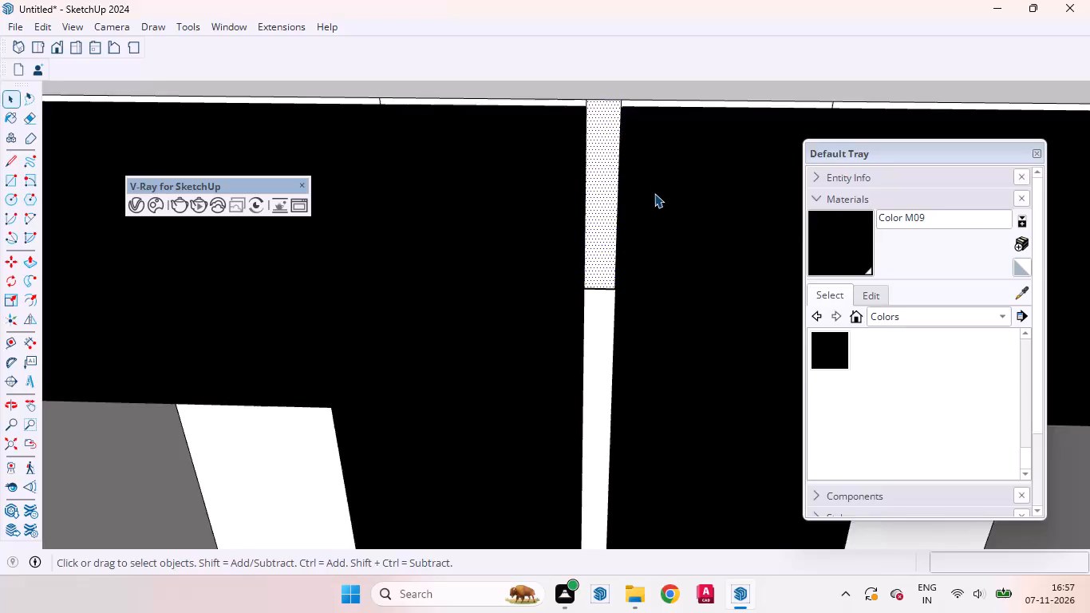
scroll(654, 193, down, 20)
scroll(654, 193, down, 20)
scroll(654, 193, down, 2)
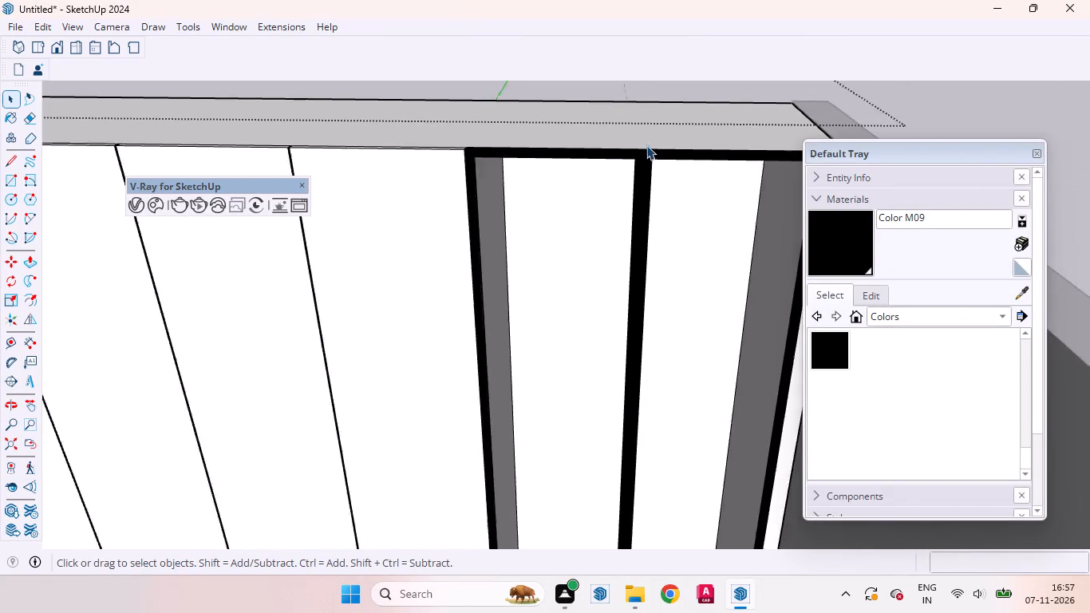
scroll(646, 145, down, 17)
scroll(646, 326, up, 5)
scroll(646, 329, down, 1)
scroll(646, 329, up, 6)
middle_drag(632, 288, 658, 382)
scroll(658, 381, up, 5)
scroll(660, 373, down, 1)
scroll(661, 371, up, 10)
scroll(680, 291, down, 8)
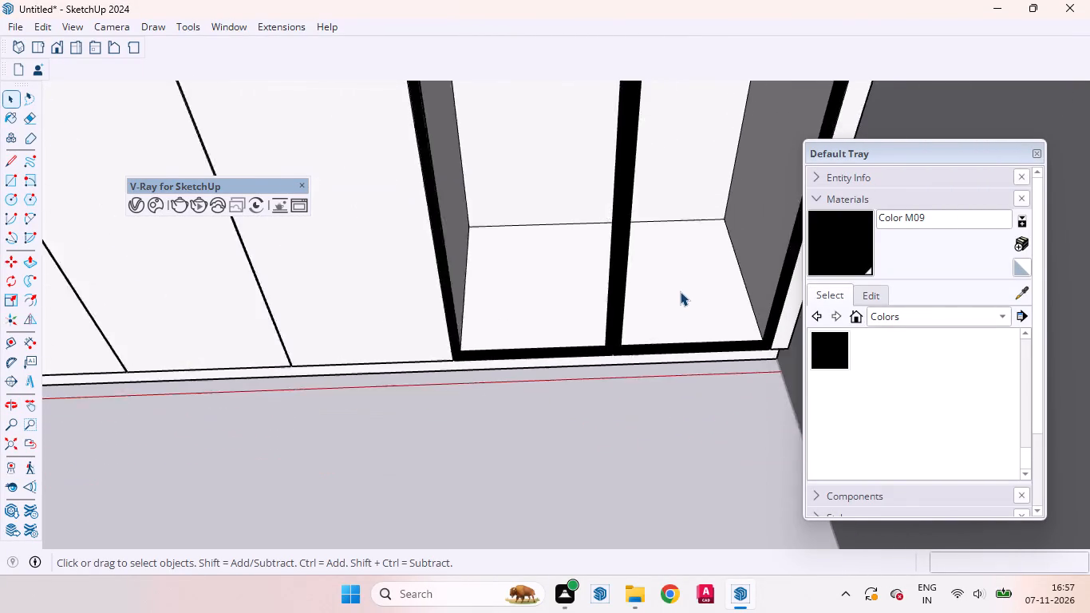
scroll(680, 291, down, 2)
scroll(680, 291, up, 1)
scroll(680, 291, down, 12)
scroll(680, 291, up, 3)
scroll(680, 291, down, 1)
middle_drag(698, 243, 887, 286)
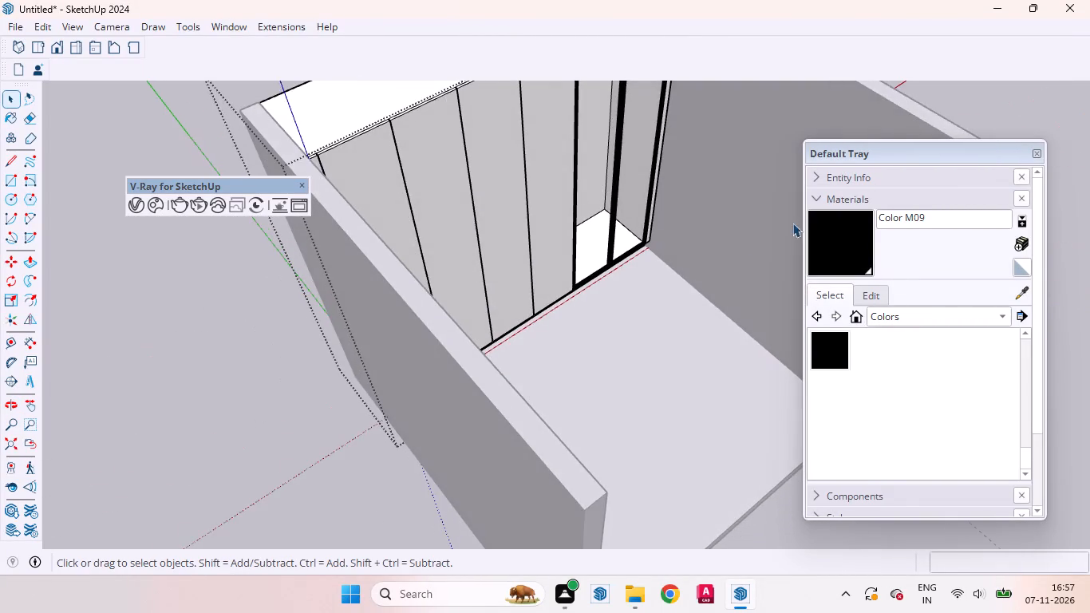
scroll(738, 236, down, 1)
scroll(731, 238, up, 5)
scroll(672, 259, down, 5)
middle_drag(610, 303, 506, 293)
scroll(492, 281, up, 4)
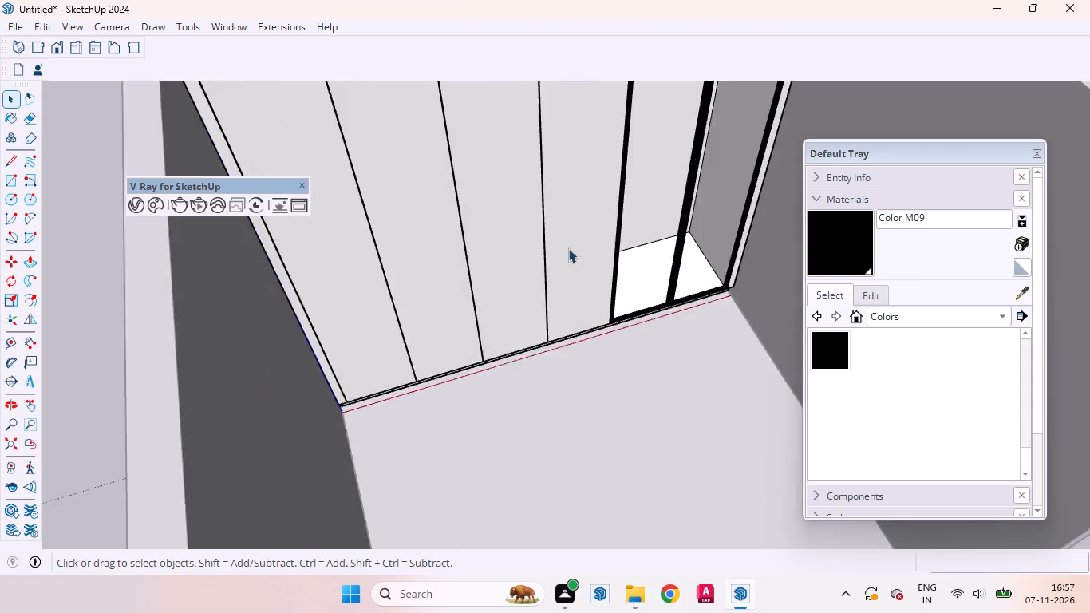
scroll(568, 248, up, 1)
scroll(683, 249, down, 4)
scroll(649, 271, up, 3)
scroll(644, 274, down, 8)
middle_drag(637, 282, 523, 78)
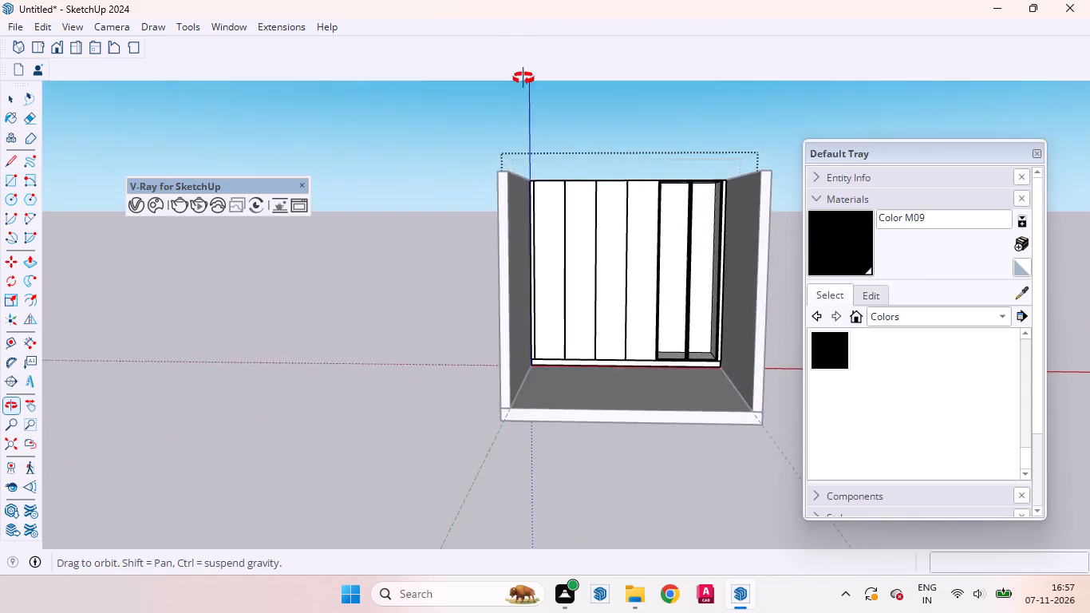
middle_drag(523, 78, 527, 86)
scroll(635, 208, up, 7)
scroll(670, 285, down, 6)
middle_drag(673, 295, 708, 431)
scroll(696, 316, up, 13)
click(713, 350)
scroll(714, 357, up, 4)
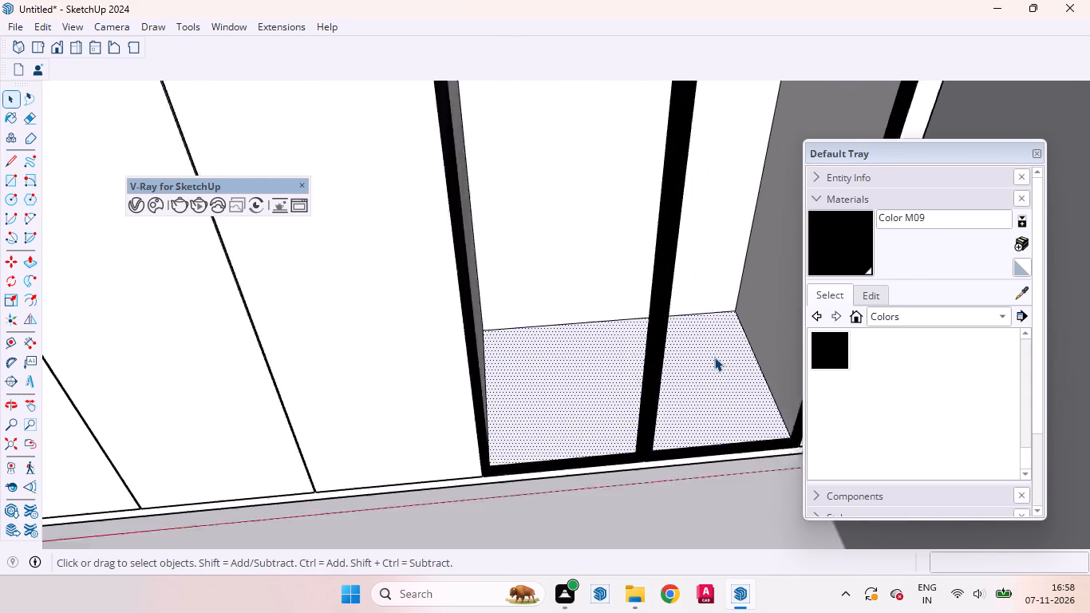
scroll(714, 357, up, 2)
scroll(711, 357, down, 4)
middle_drag(706, 357, 754, 461)
scroll(754, 441, up, 6)
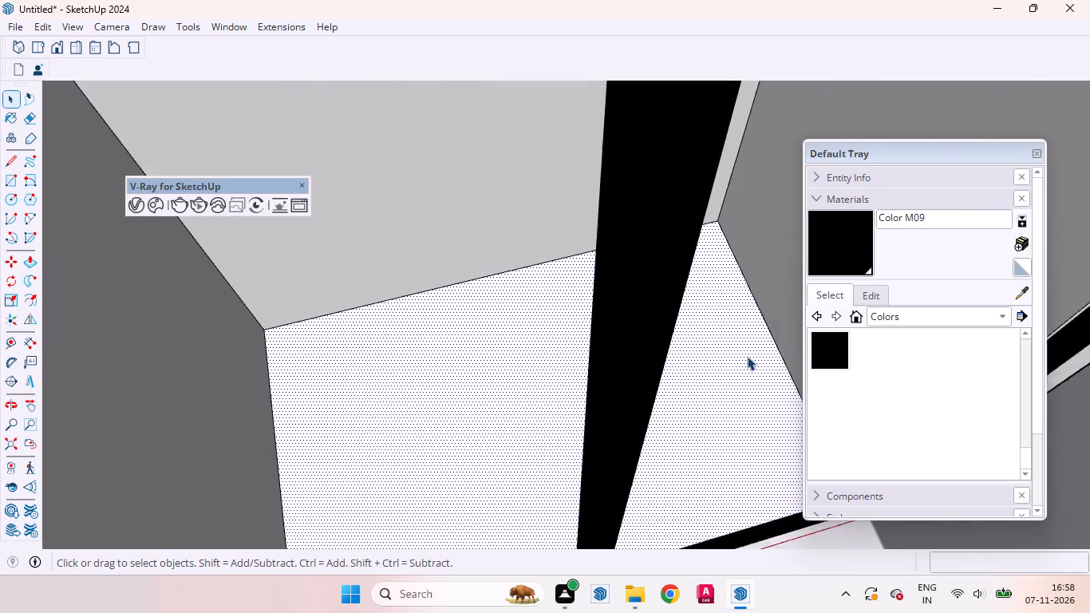
scroll(747, 356, up, 1)
Divide the back vertical corner edge of the end open compartment, beside the side panel, into 5 segments.
click(728, 163)
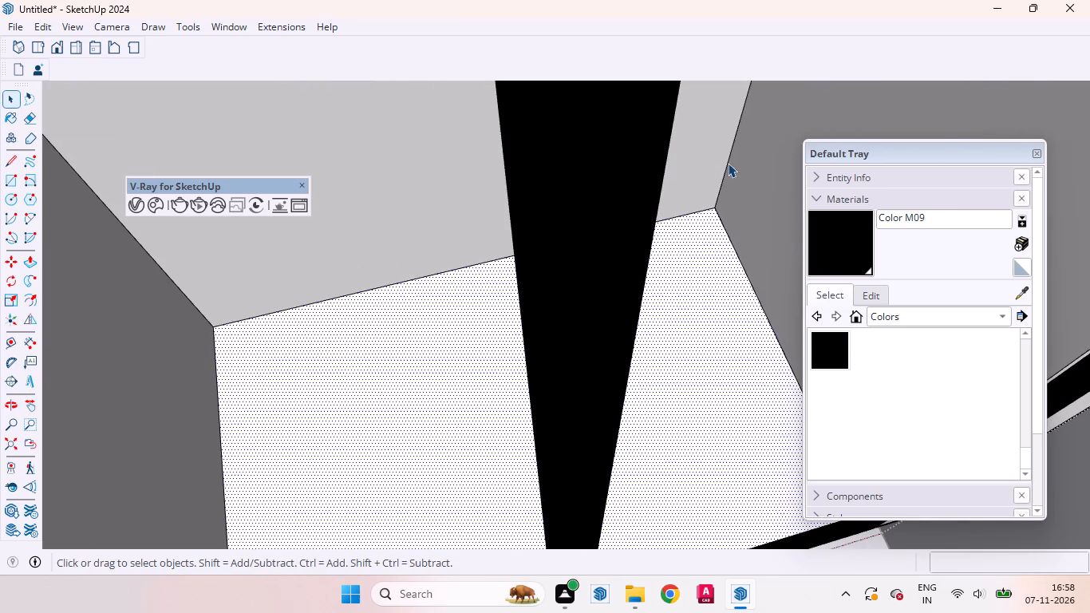
scroll(733, 225, down, 18)
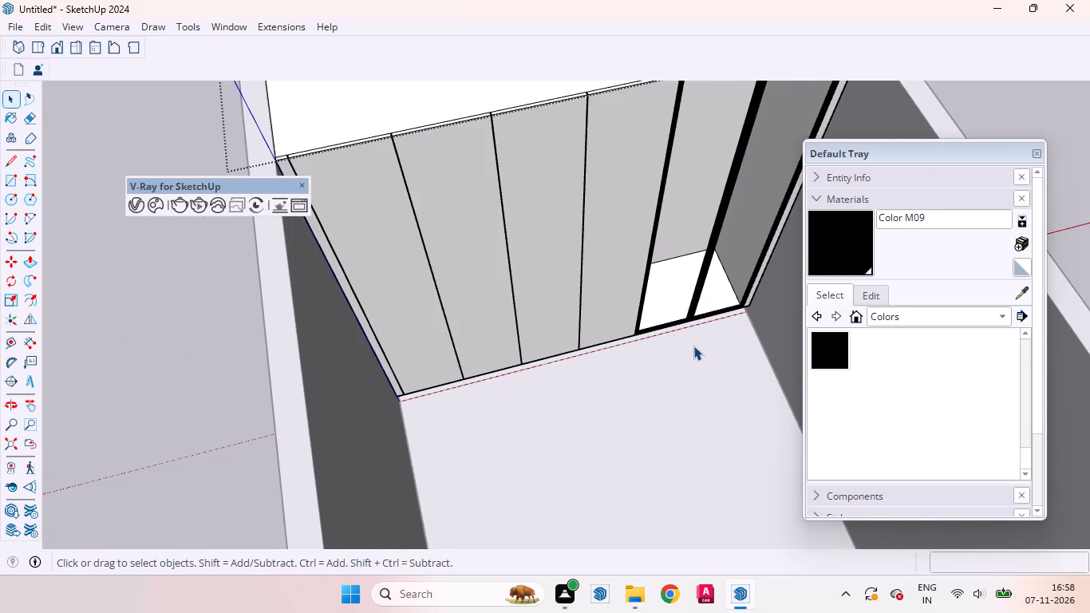
middle_drag(691, 346, 642, 247)
scroll(697, 328, down, 9)
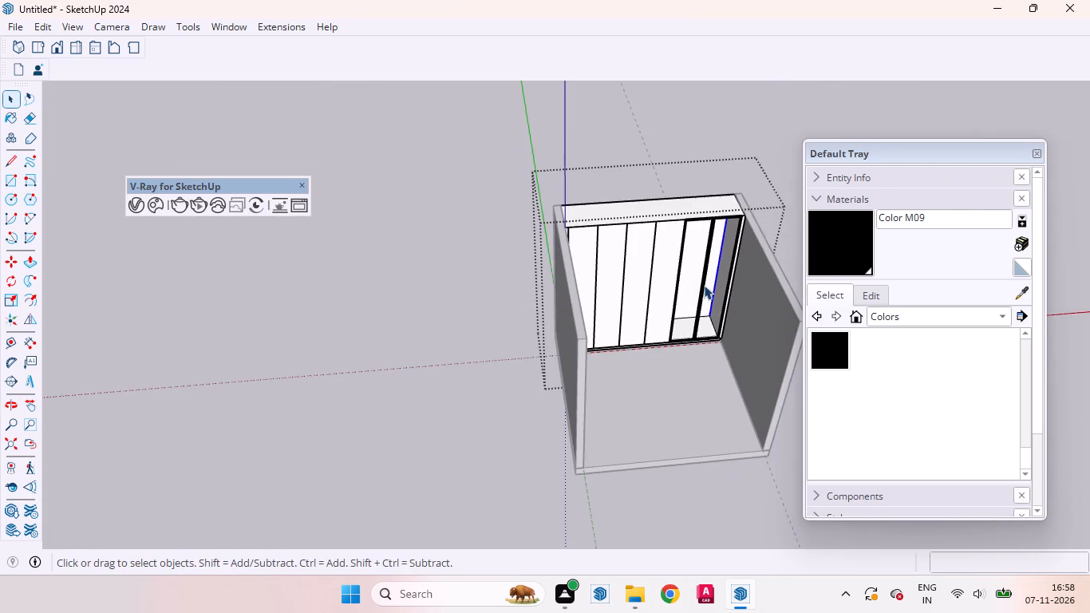
middle_drag(692, 269, 667, 181)
scroll(728, 223, up, 8)
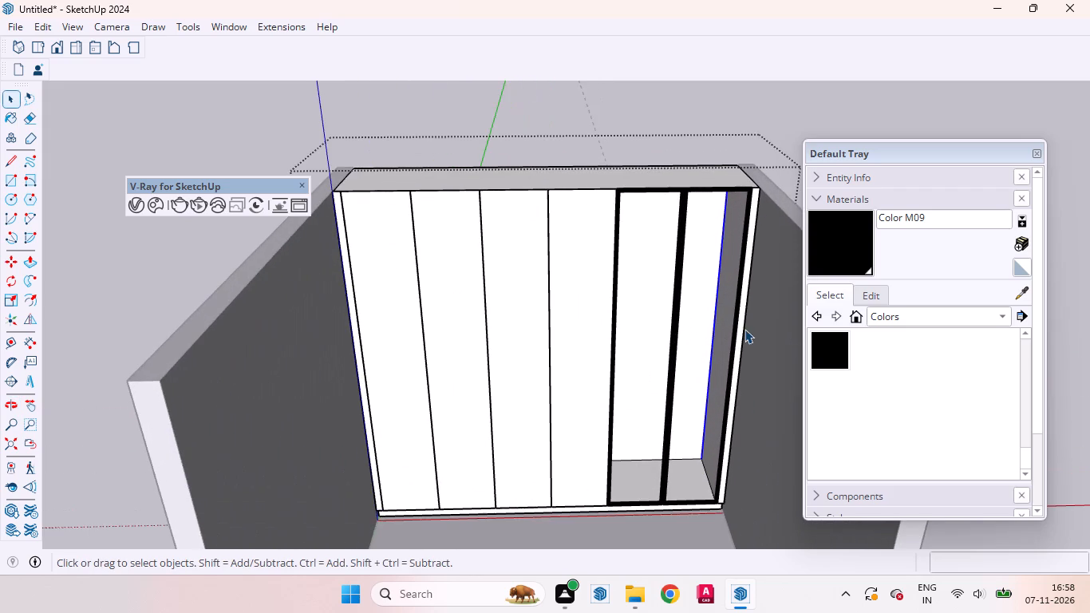
middle_drag(740, 326, 772, 315)
scroll(742, 252, up, 3)
scroll(713, 307, down, 4)
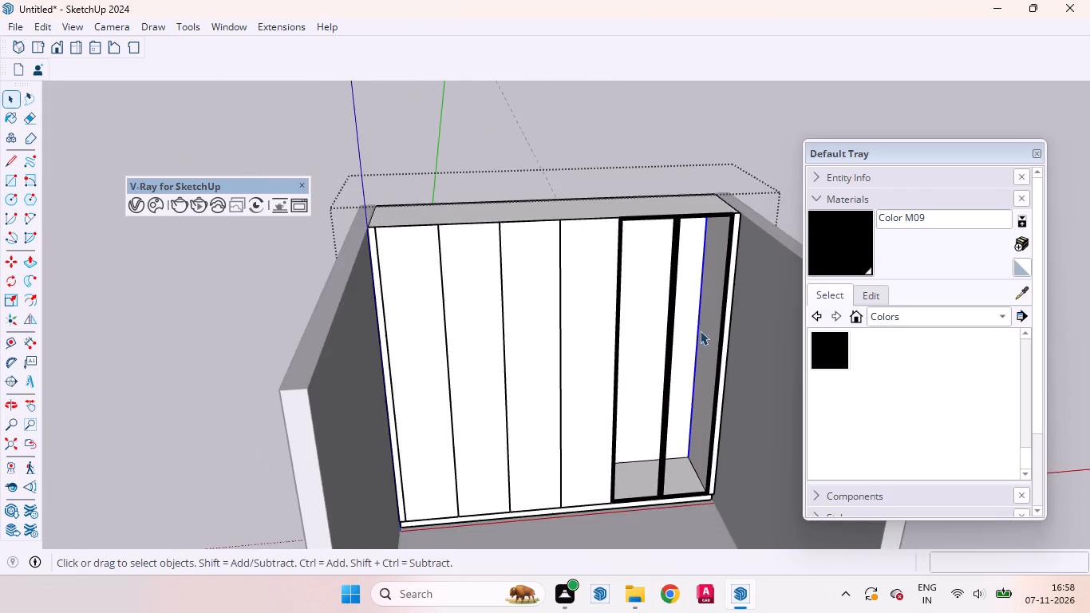
middle_drag(697, 330, 700, 257)
scroll(700, 256, up, 7)
scroll(701, 256, down, 5)
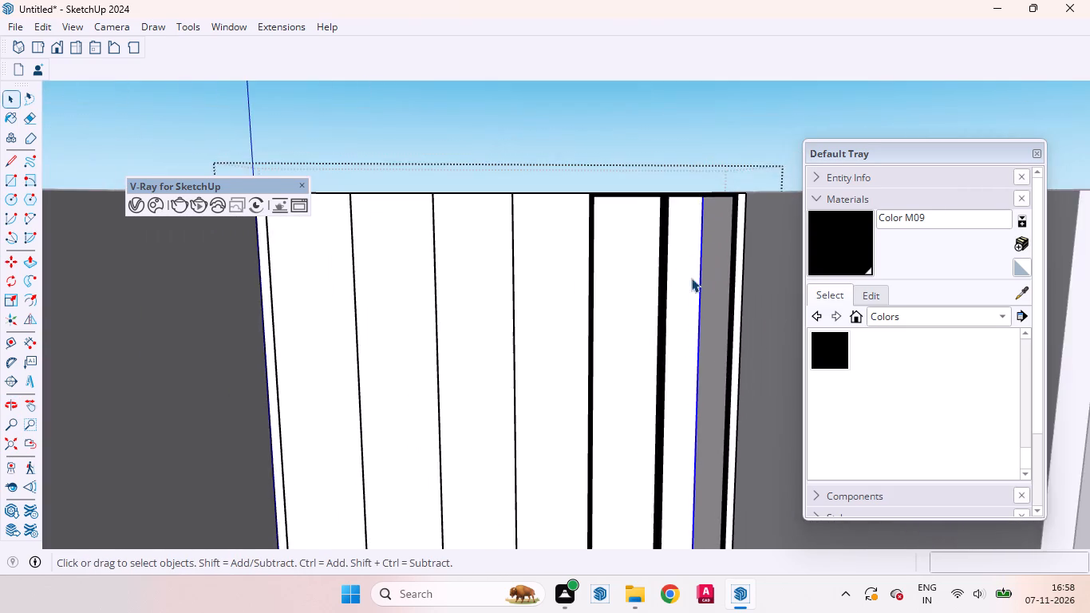
middle_drag(691, 278, 614, 236)
scroll(628, 240, up, 6)
scroll(713, 267, down, 5)
middle_drag(793, 359, 812, 374)
scroll(758, 340, down, 6)
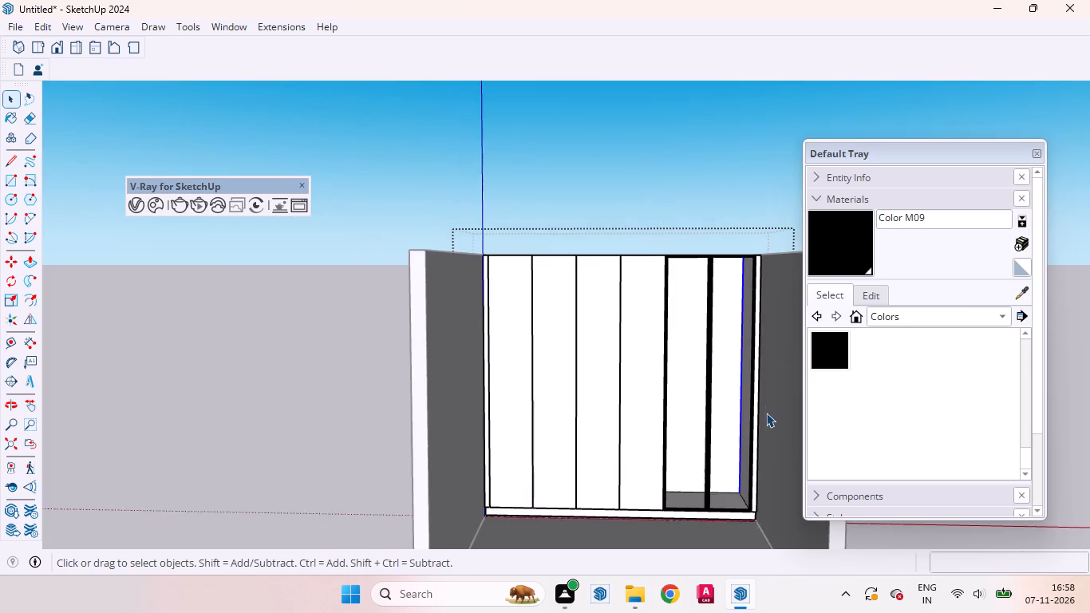
scroll(766, 413, up, 4)
middle_drag(746, 447, 762, 461)
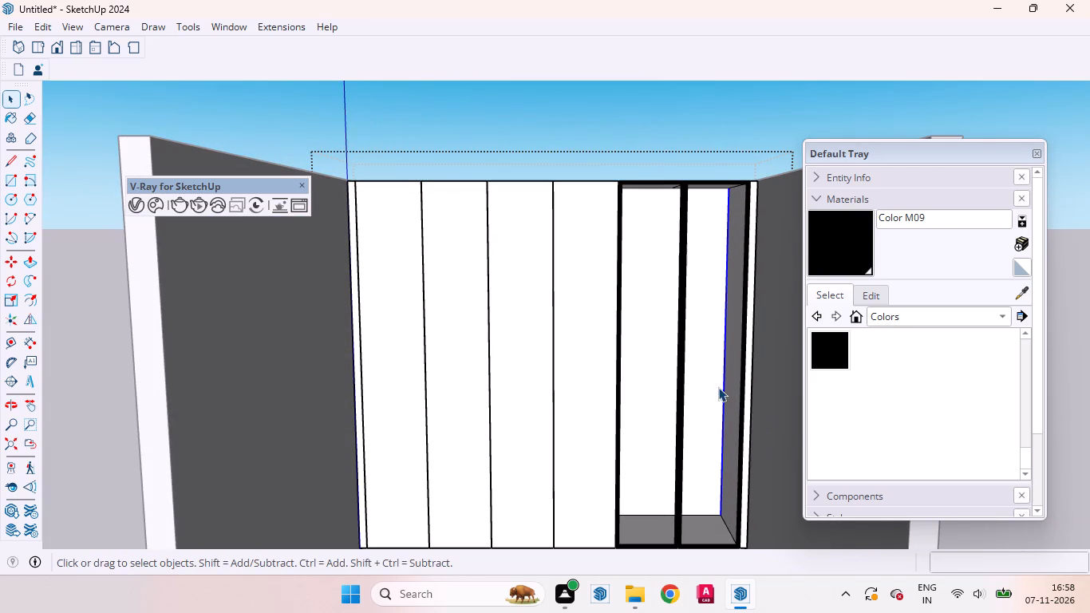
right_click(725, 387)
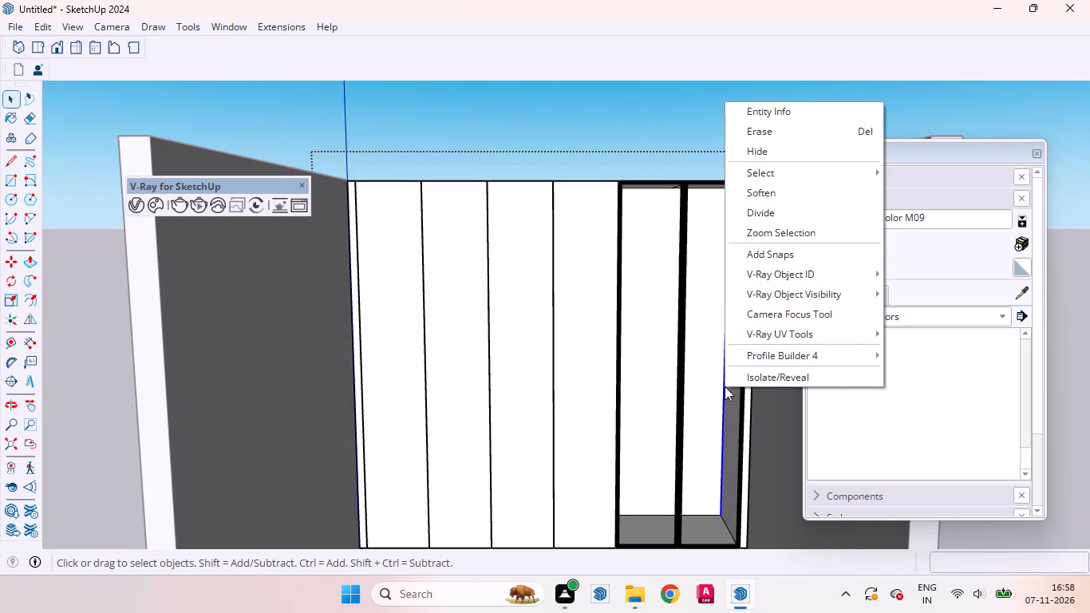
click(747, 206)
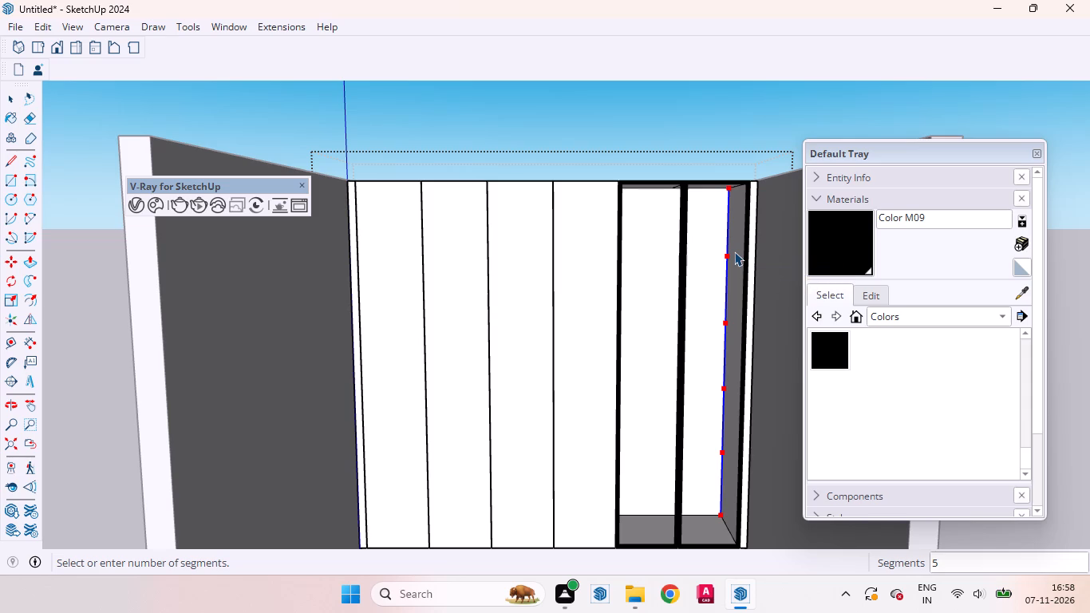
click(734, 251)
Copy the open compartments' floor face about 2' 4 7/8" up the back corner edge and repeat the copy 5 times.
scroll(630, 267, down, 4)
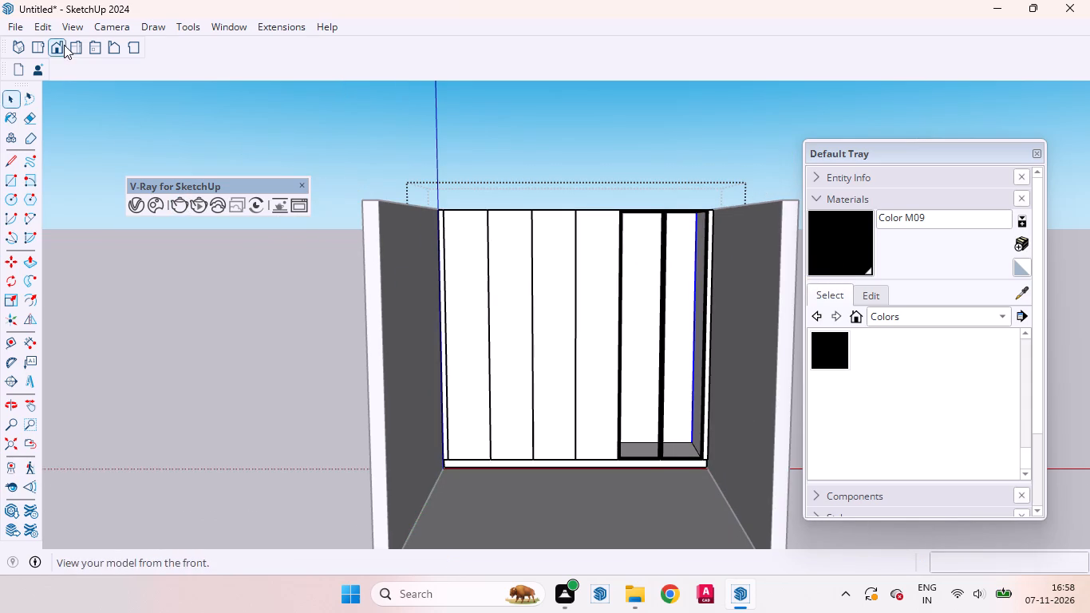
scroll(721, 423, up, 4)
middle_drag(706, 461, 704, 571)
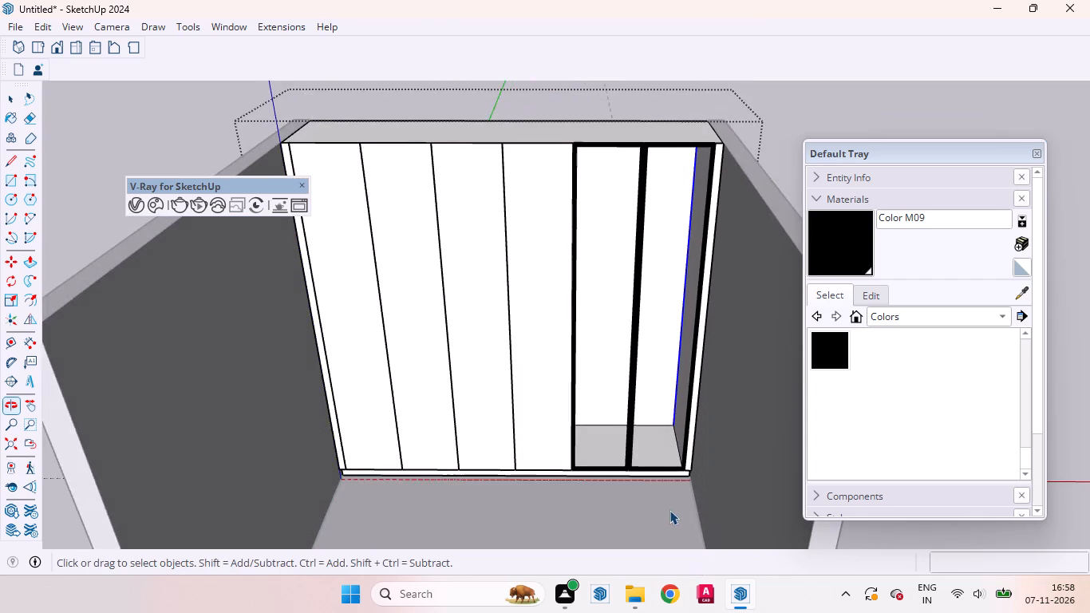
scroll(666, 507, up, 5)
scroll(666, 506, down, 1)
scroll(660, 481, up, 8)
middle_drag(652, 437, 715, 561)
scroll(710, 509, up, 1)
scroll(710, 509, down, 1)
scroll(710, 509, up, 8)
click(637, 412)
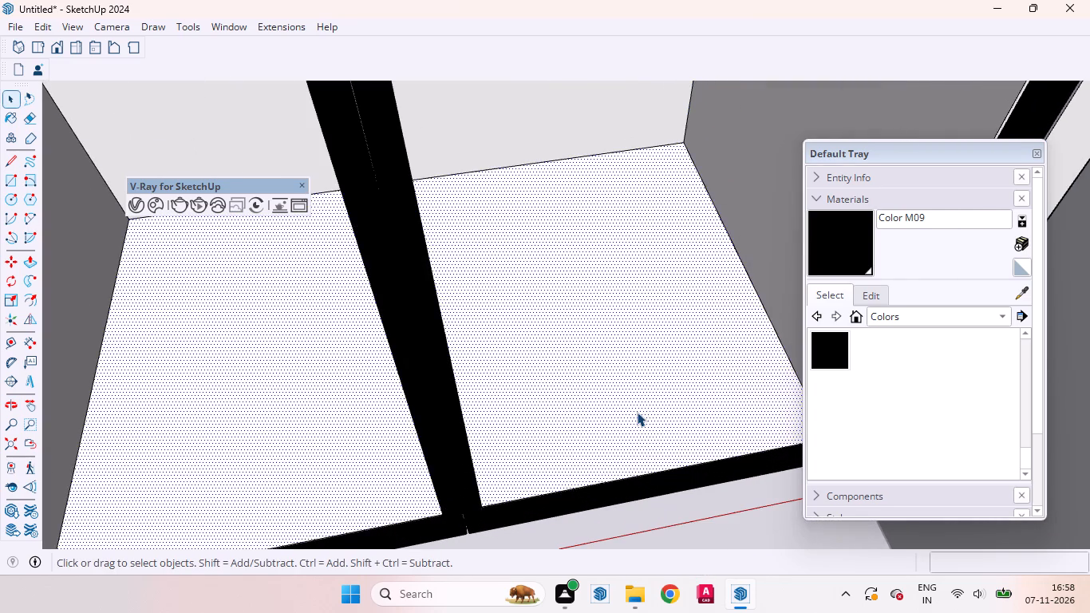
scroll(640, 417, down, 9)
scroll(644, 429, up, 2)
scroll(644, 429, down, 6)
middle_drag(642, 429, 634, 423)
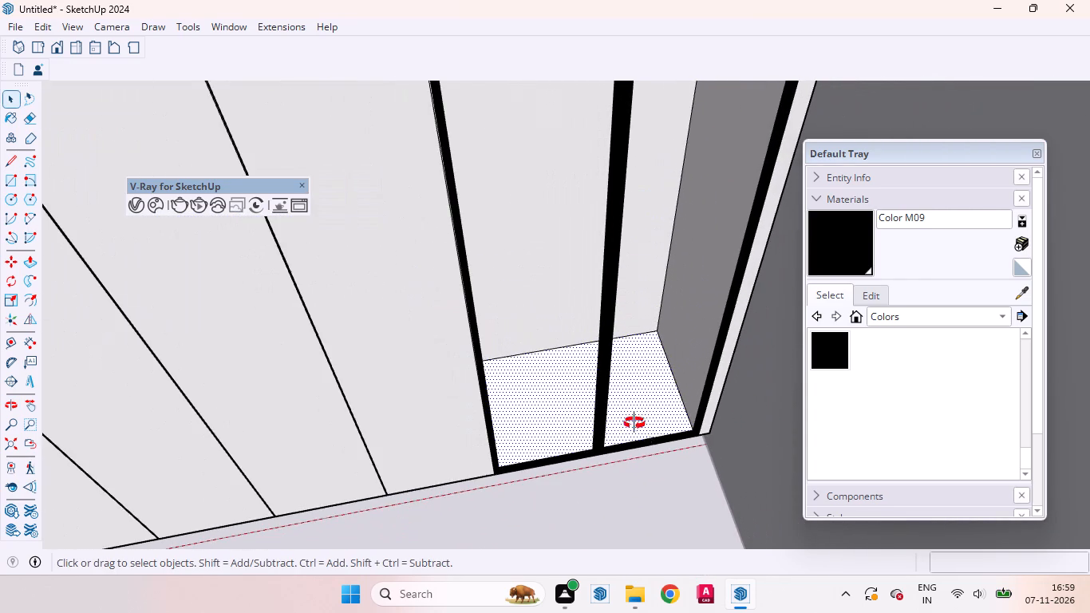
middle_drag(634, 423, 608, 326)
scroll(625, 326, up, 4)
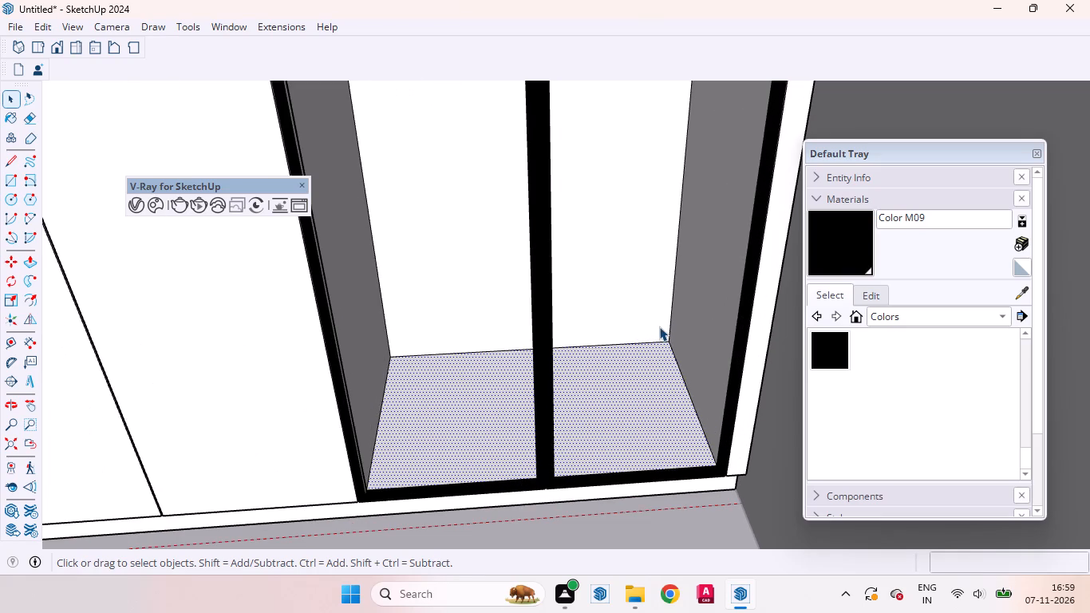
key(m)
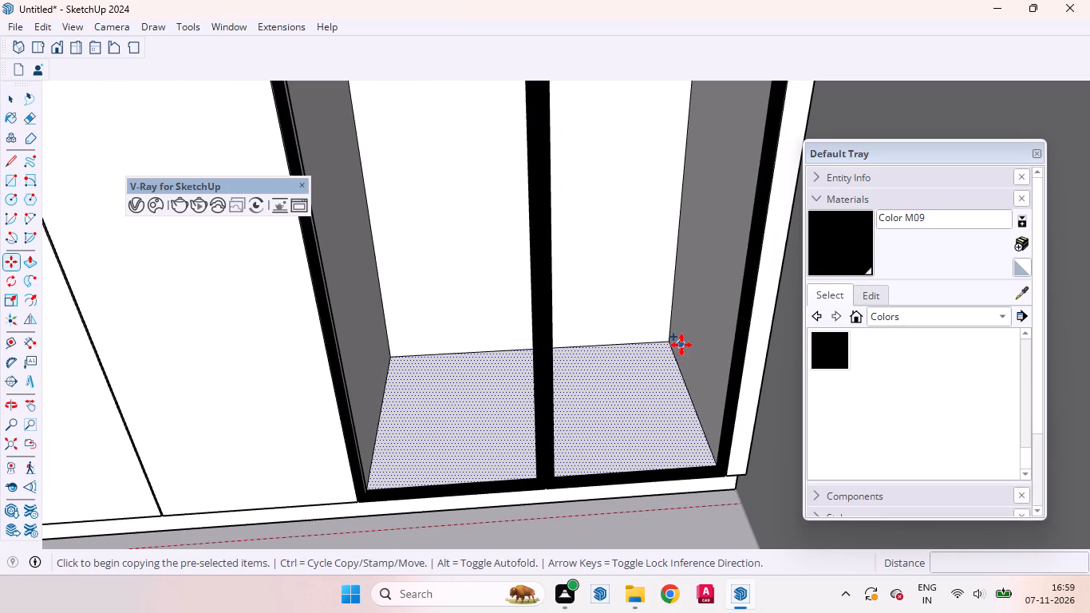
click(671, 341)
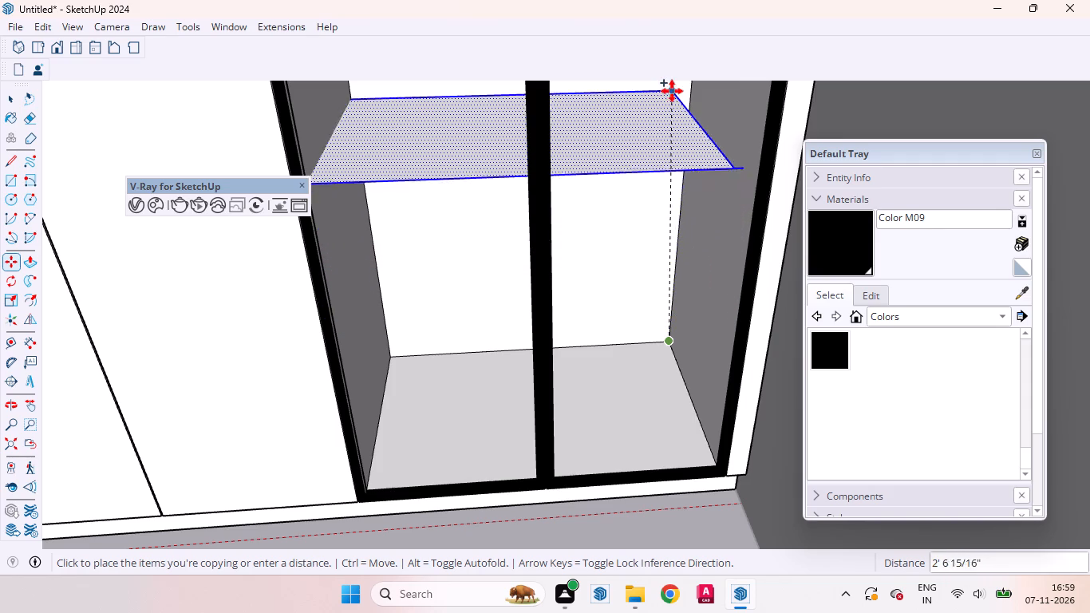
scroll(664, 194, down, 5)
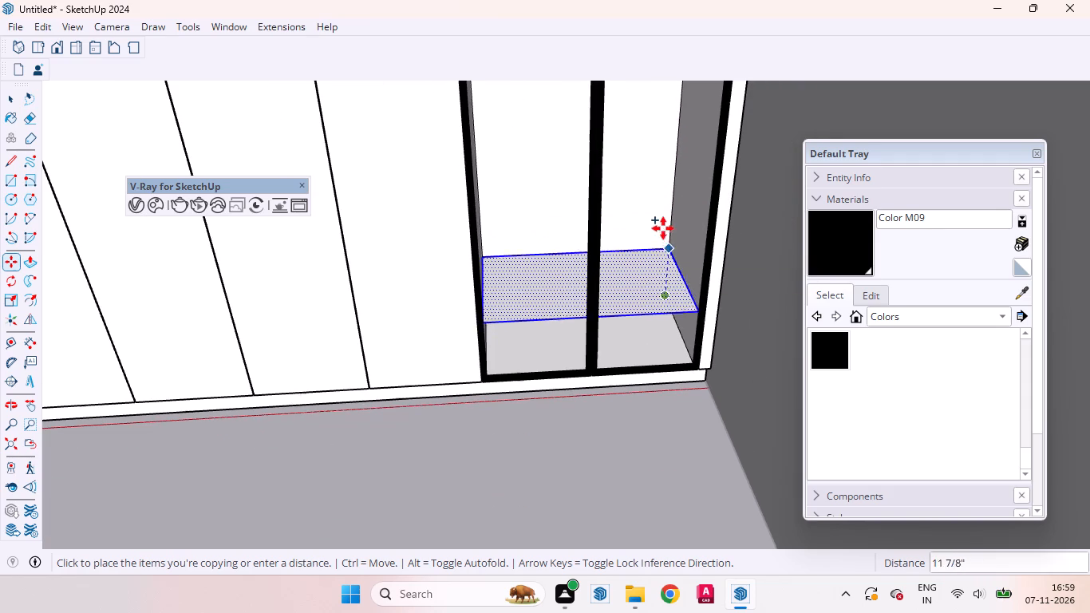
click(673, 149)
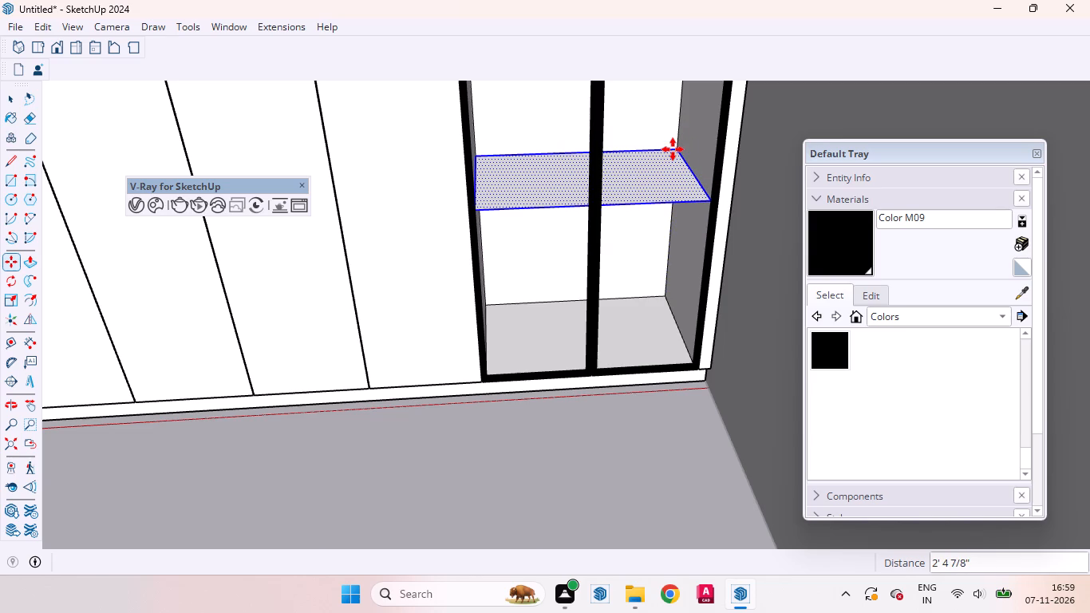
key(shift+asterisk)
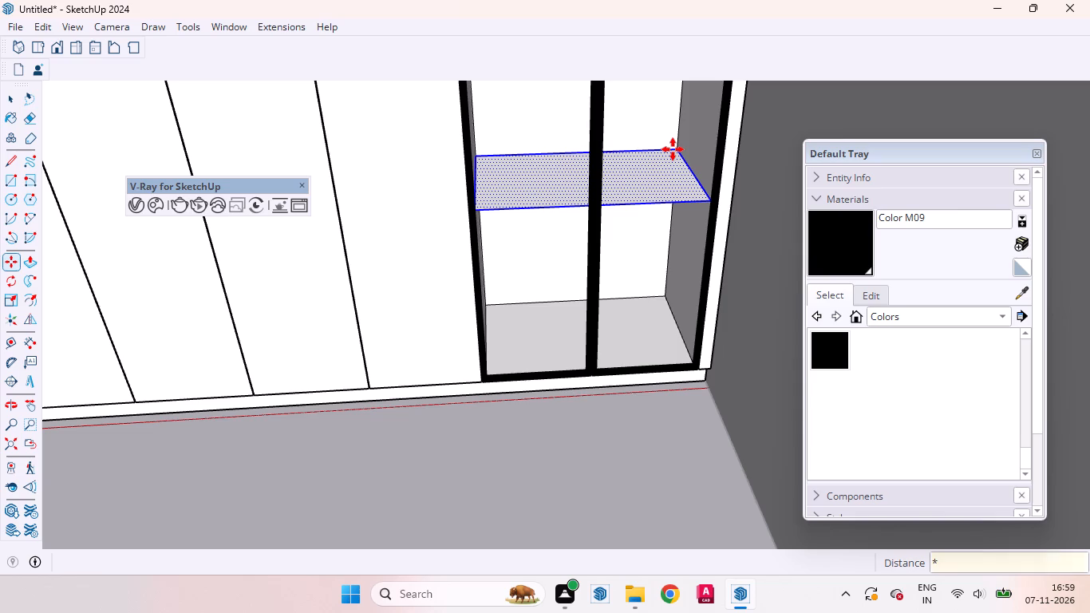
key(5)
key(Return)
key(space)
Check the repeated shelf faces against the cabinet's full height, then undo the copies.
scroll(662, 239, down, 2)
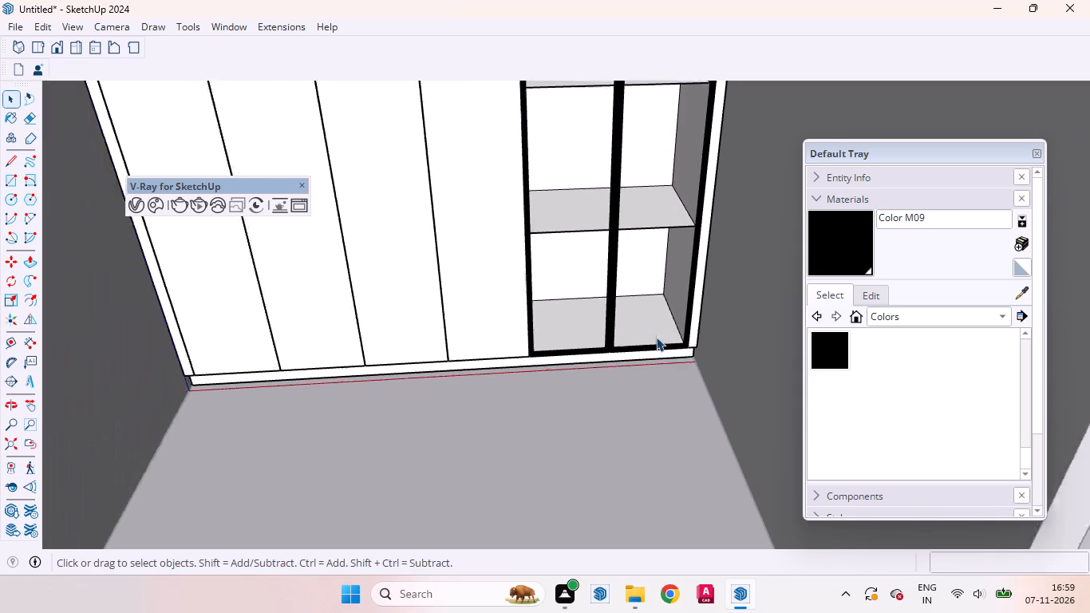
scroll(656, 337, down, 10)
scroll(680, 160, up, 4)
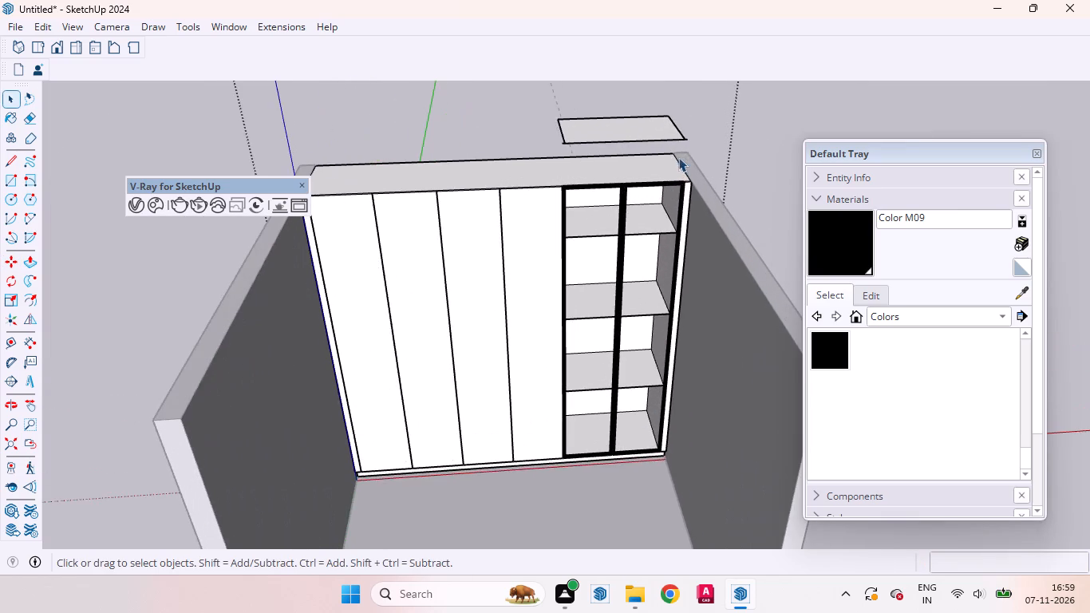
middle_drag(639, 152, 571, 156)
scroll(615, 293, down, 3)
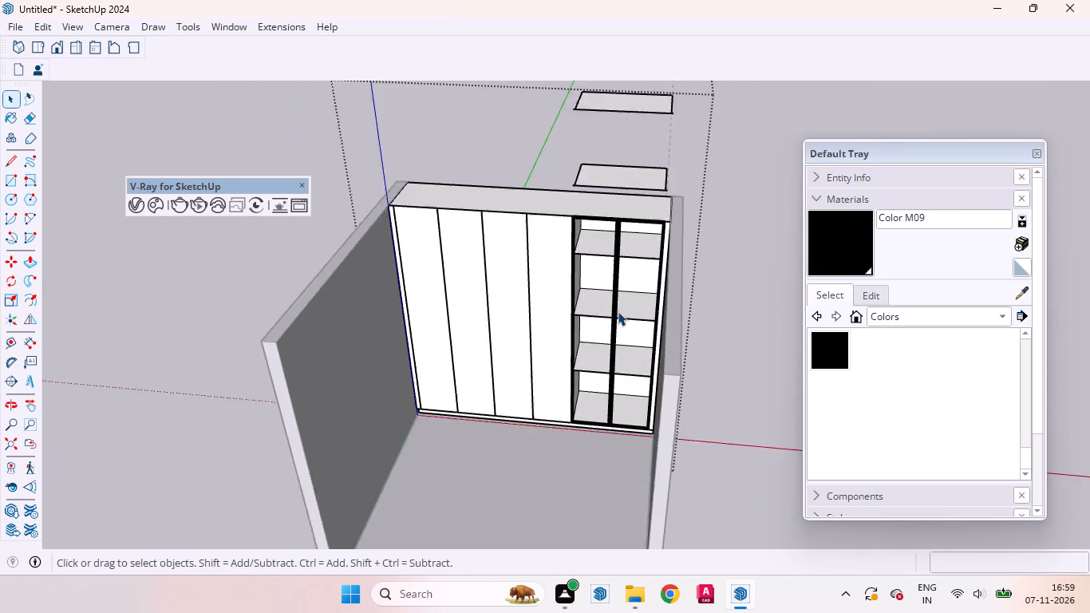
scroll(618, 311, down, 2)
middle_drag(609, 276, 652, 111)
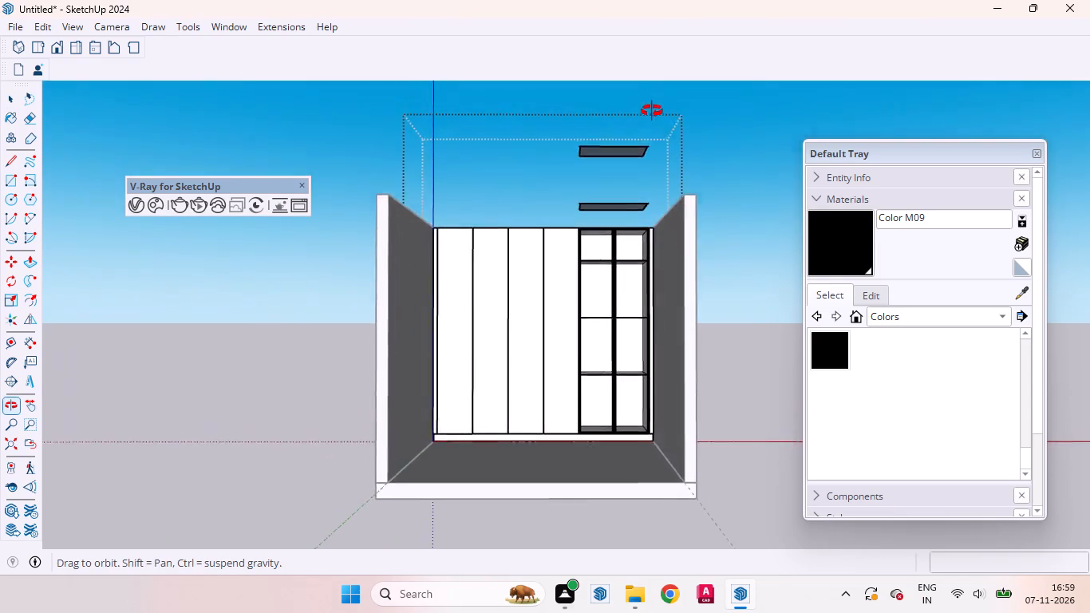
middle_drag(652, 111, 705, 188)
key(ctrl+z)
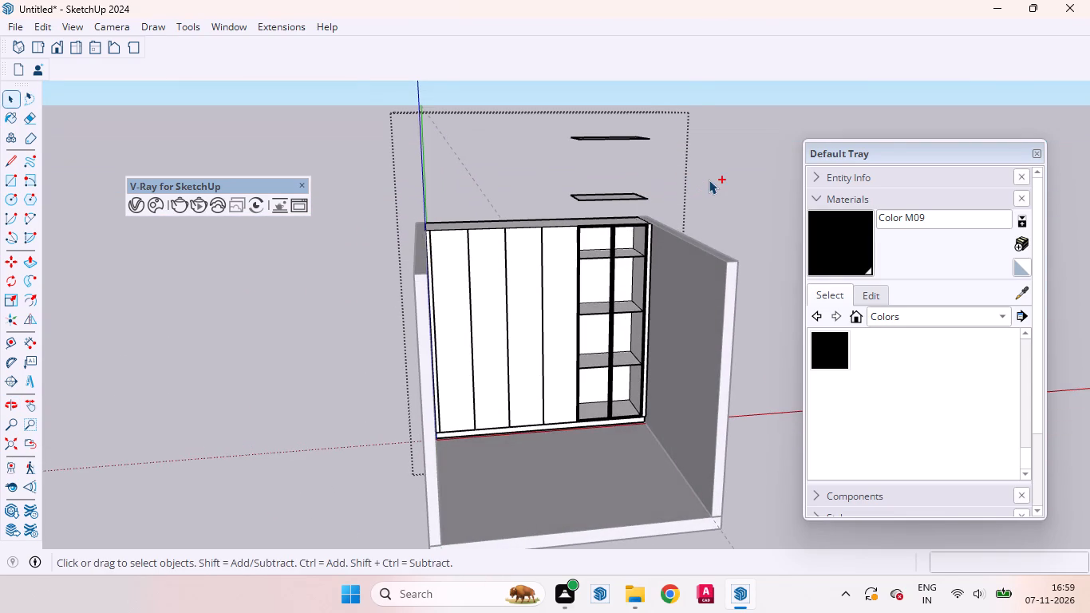
Copy the open compartments' floor face about 1' 8 1/2" up to the first division point on the back corner edge.
scroll(693, 457, up, 7)
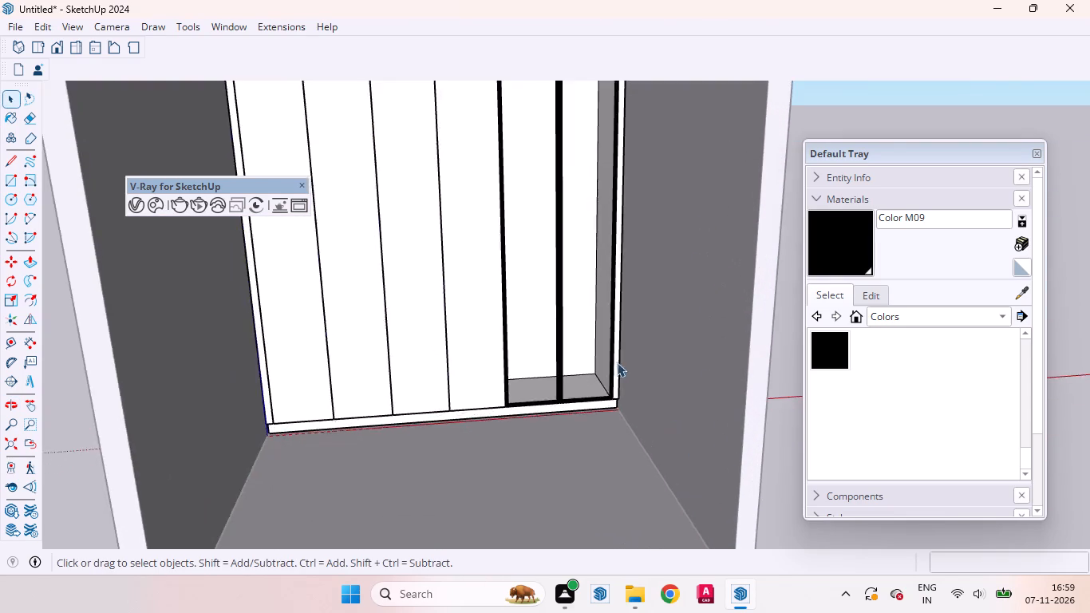
scroll(617, 362, up, 12)
click(622, 437)
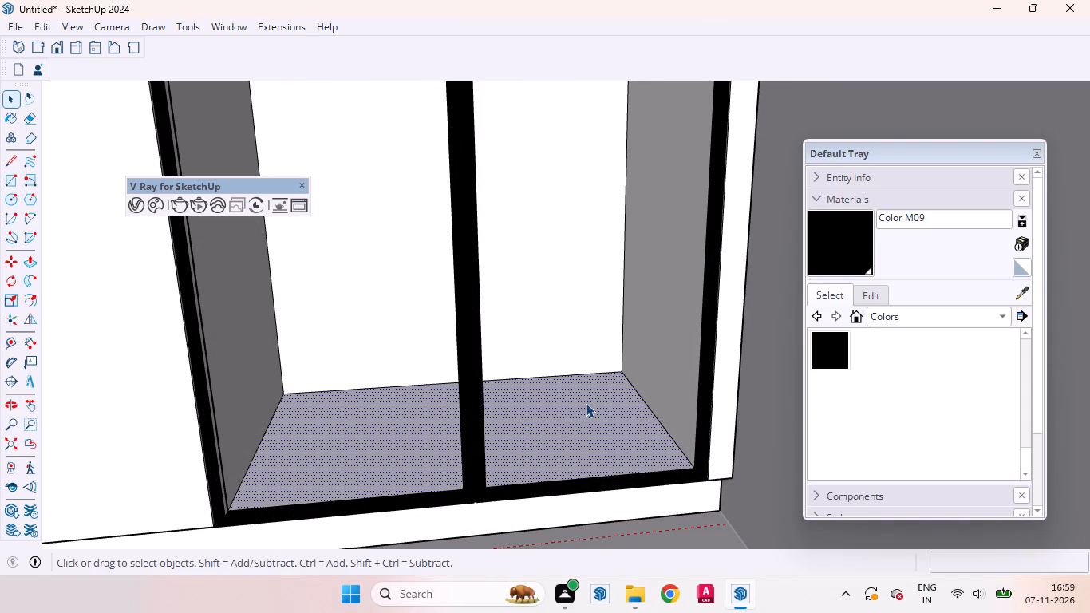
key(m)
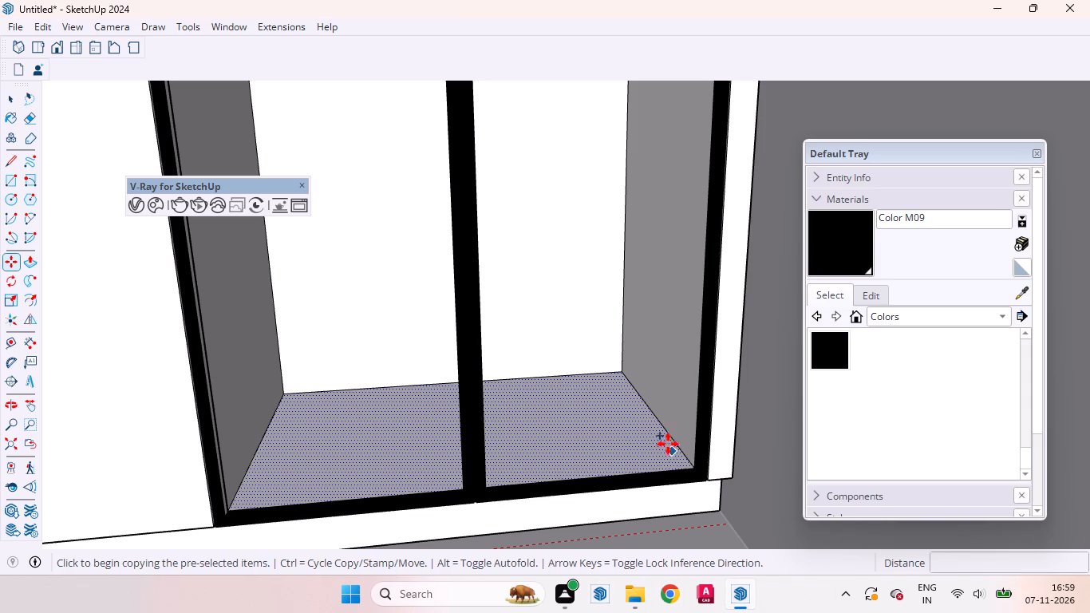
scroll(638, 430, down, 18)
scroll(491, 261, up, 6)
middle_drag(539, 254, 534, 283)
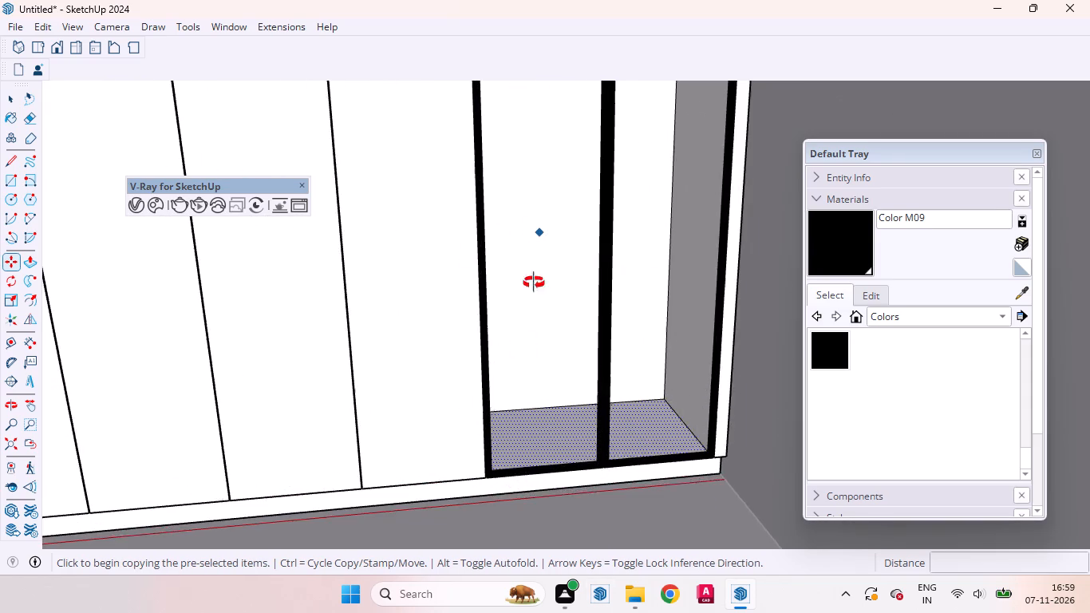
middle_drag(534, 283, 512, 391)
scroll(514, 396, down, 6)
scroll(555, 388, up, 6)
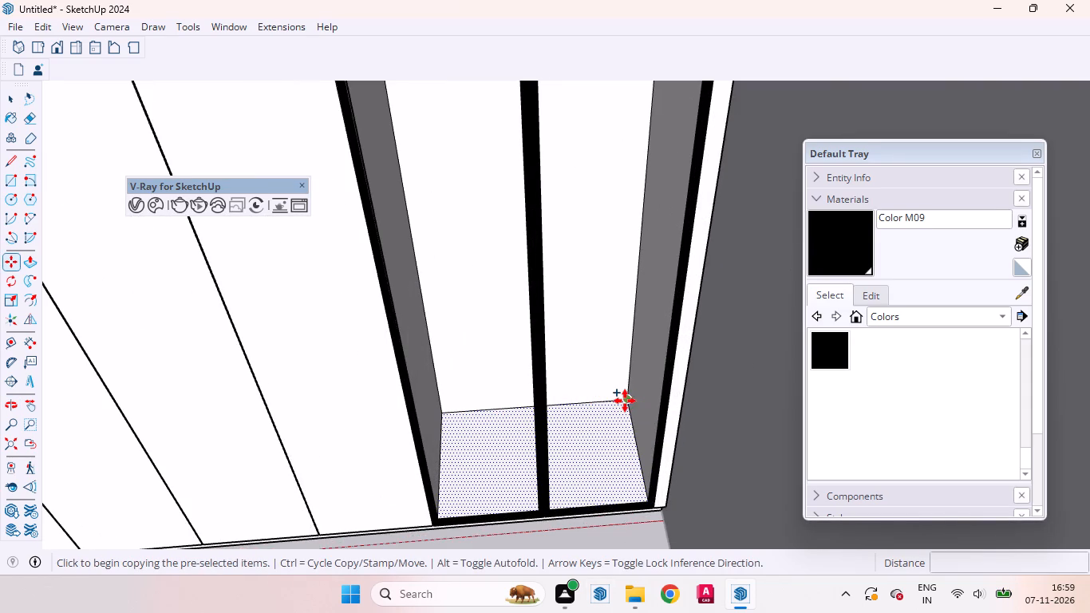
click(625, 401)
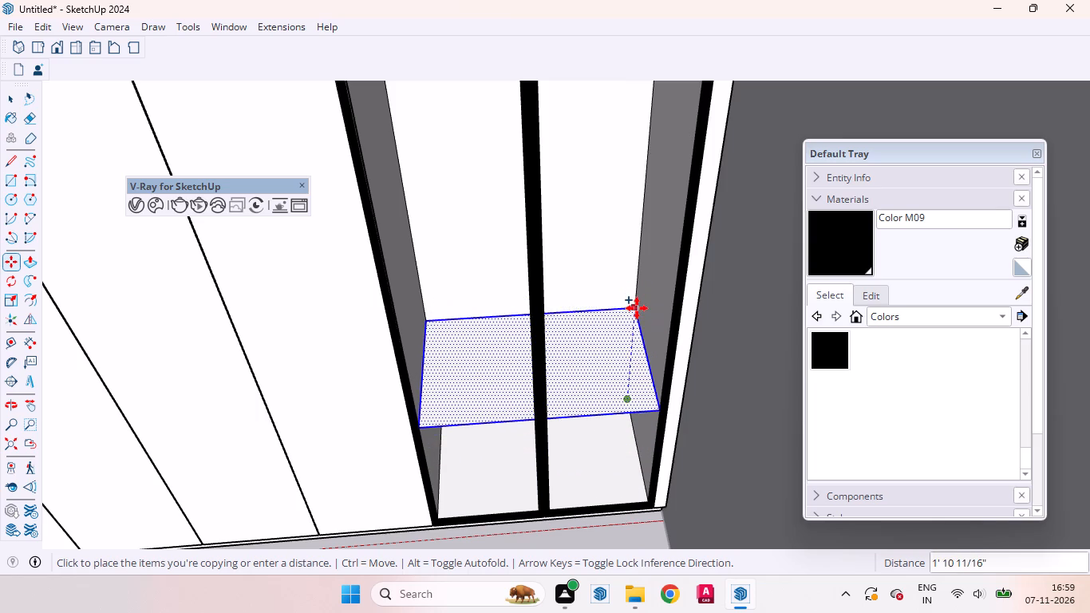
middle_drag(635, 321, 636, 113)
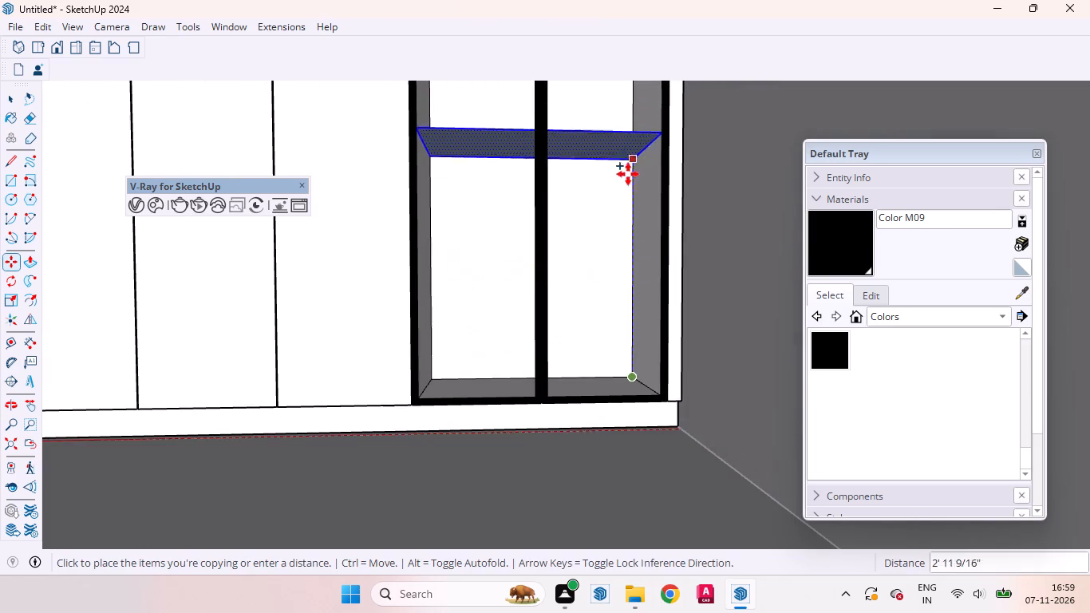
click(634, 259)
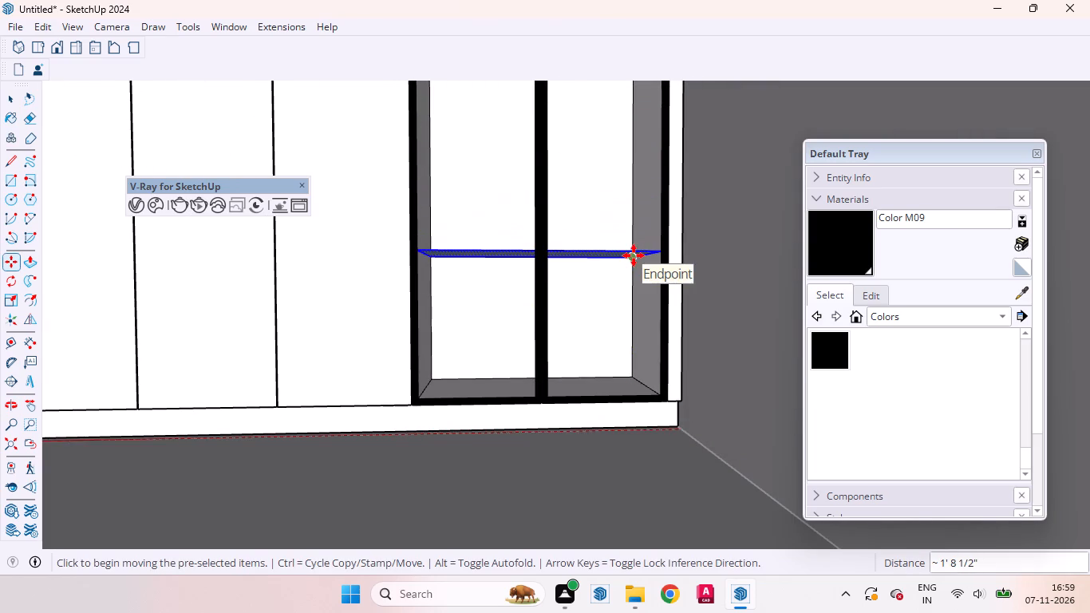
key(space)
Push/Pull the copied shelf face downward to a thickness of 18 mm.
middle_drag(630, 265, 695, 459)
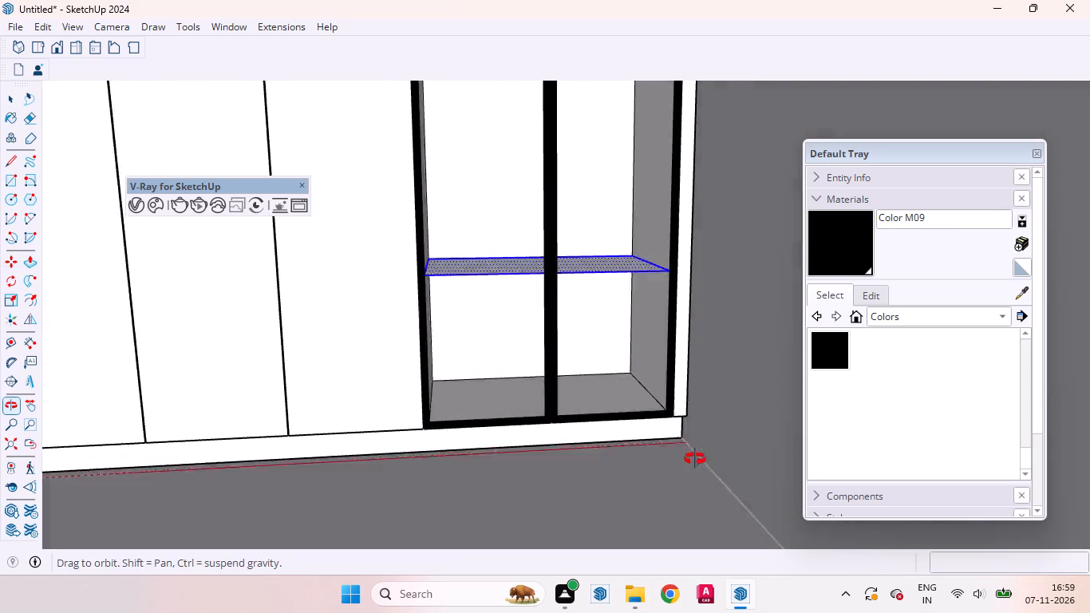
middle_drag(695, 459, 720, 578)
scroll(714, 474, up, 5)
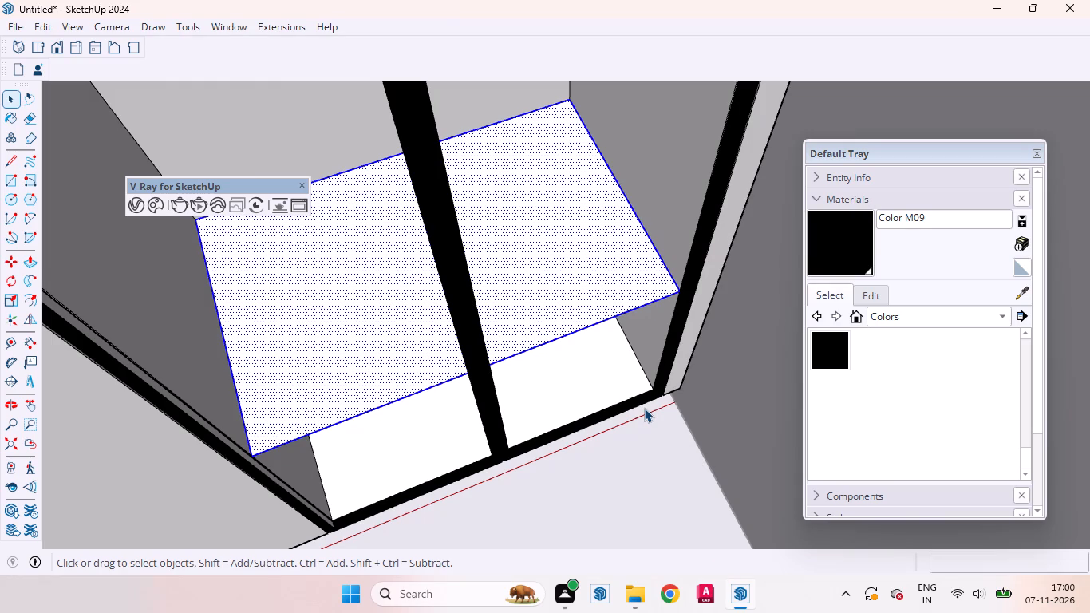
key(p)
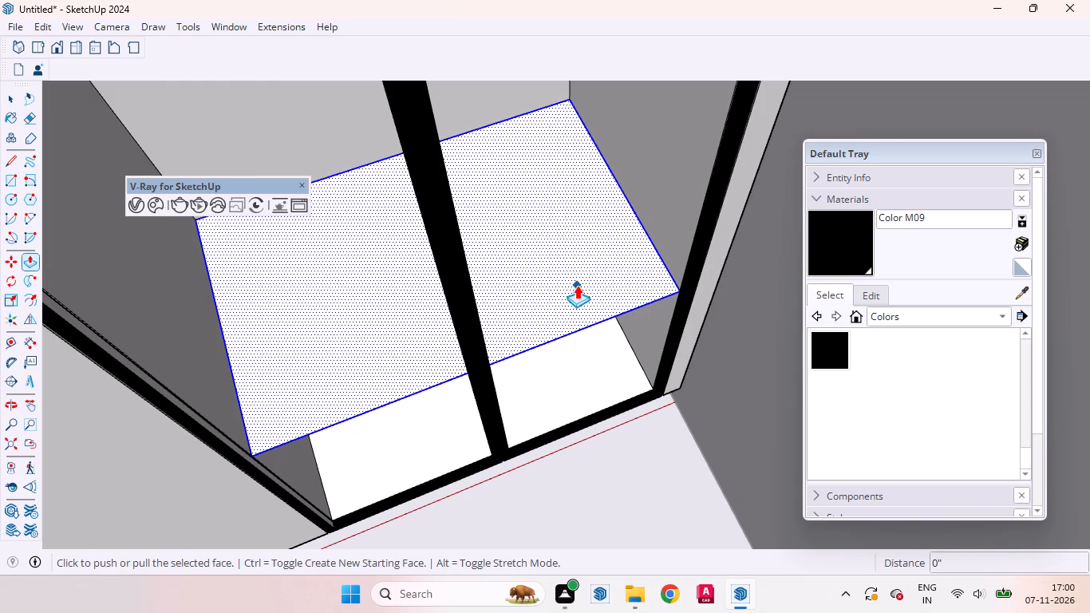
click(577, 285)
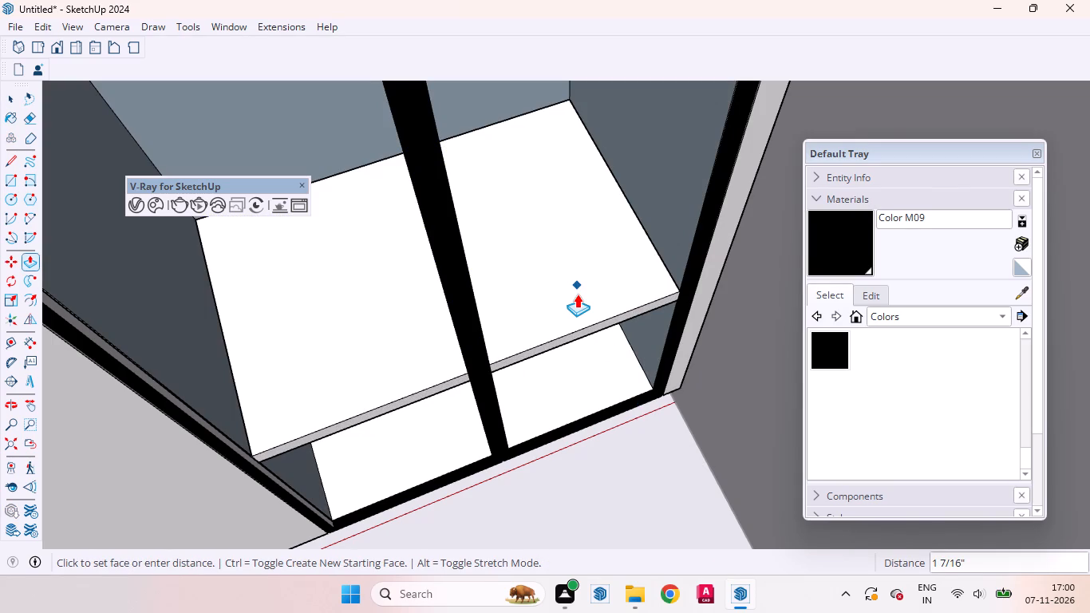
text(18mm)
key(Return)
key(space)
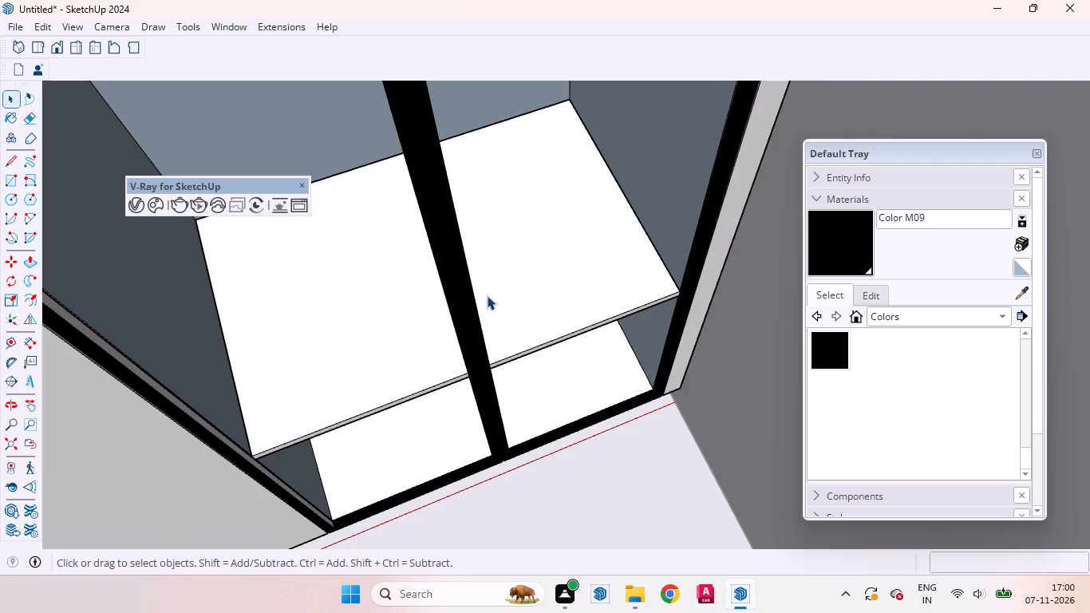
Examine the new shelf's front edge where it meets the black frame, then the whole cabinet between the walls.
scroll(439, 346, up, 5)
middle_drag(447, 360, 554, 411)
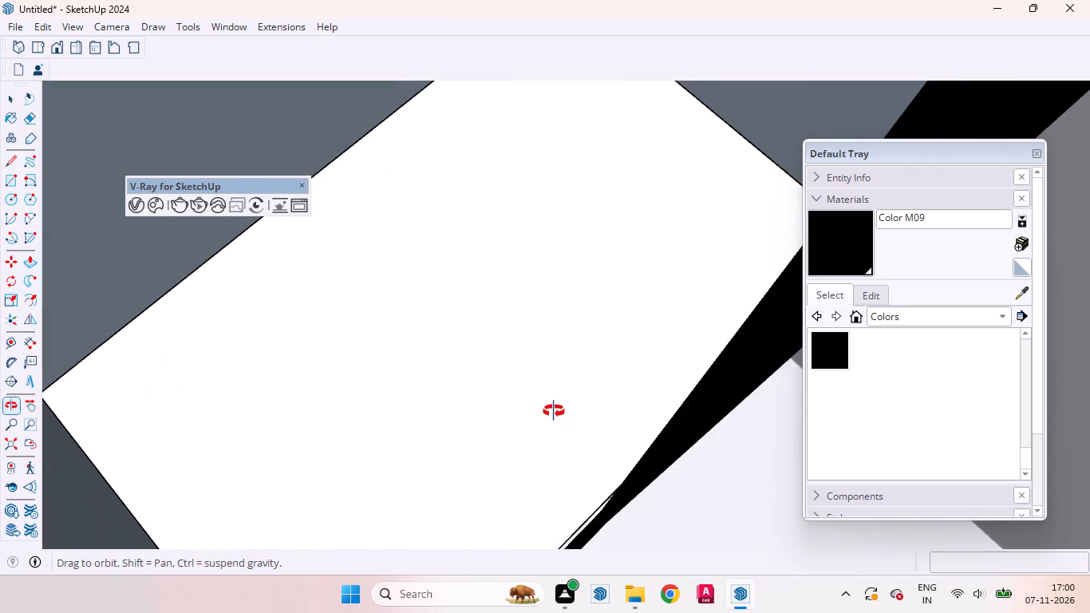
middle_drag(554, 411, 550, 409)
scroll(622, 497, up, 3)
scroll(644, 532, down, 2)
scroll(644, 532, up, 2)
scroll(586, 477, up, 9)
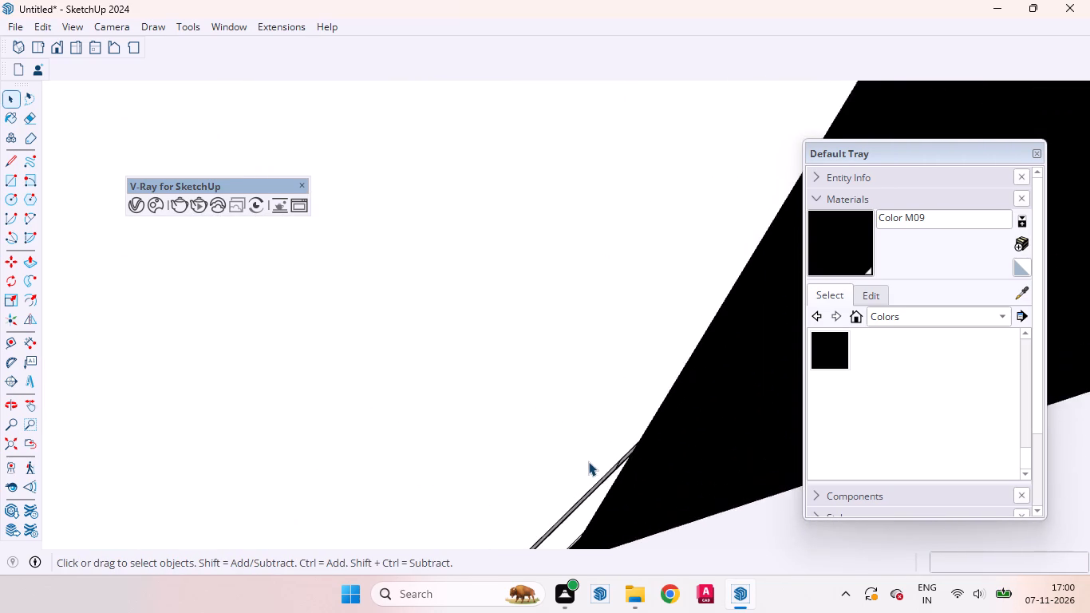
scroll(588, 461, up, 5)
middle_drag(618, 458, 639, 468)
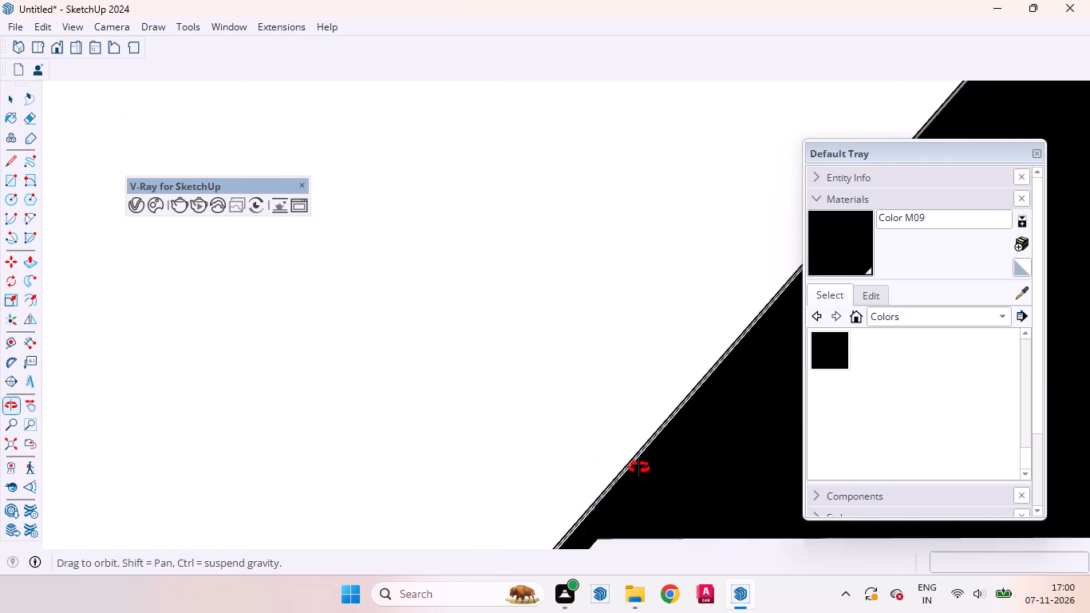
middle_drag(639, 468, 628, 457)
scroll(617, 440, down, 6)
middle_drag(583, 414, 540, 401)
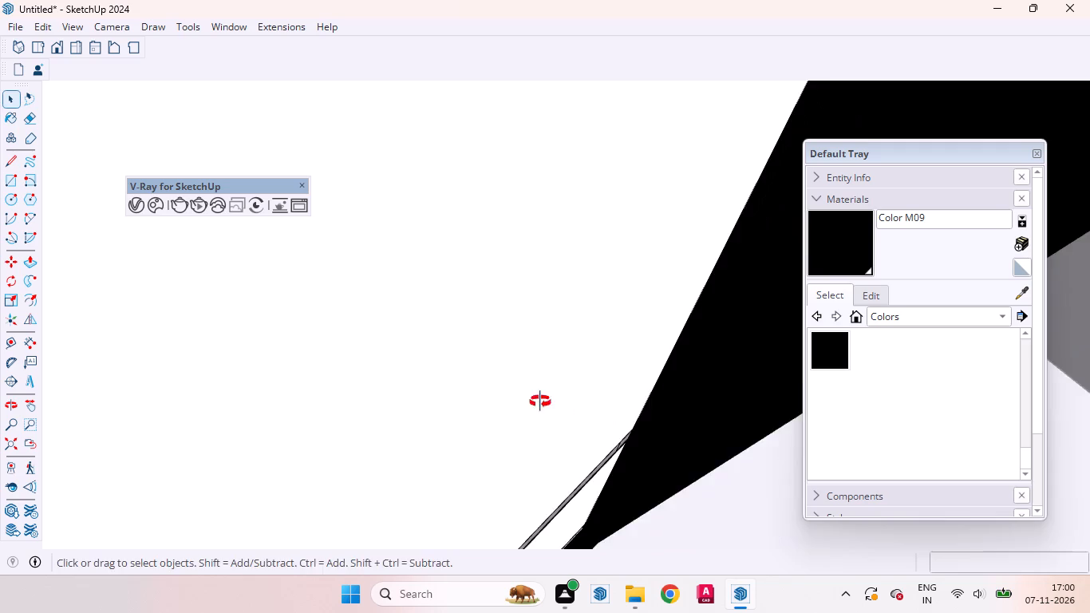
middle_drag(540, 401, 414, 357)
scroll(414, 352, down, 20)
scroll(414, 352, down, 1)
scroll(433, 352, down, 20)
scroll(433, 352, down, 7)
middle_drag(585, 341, 582, 338)
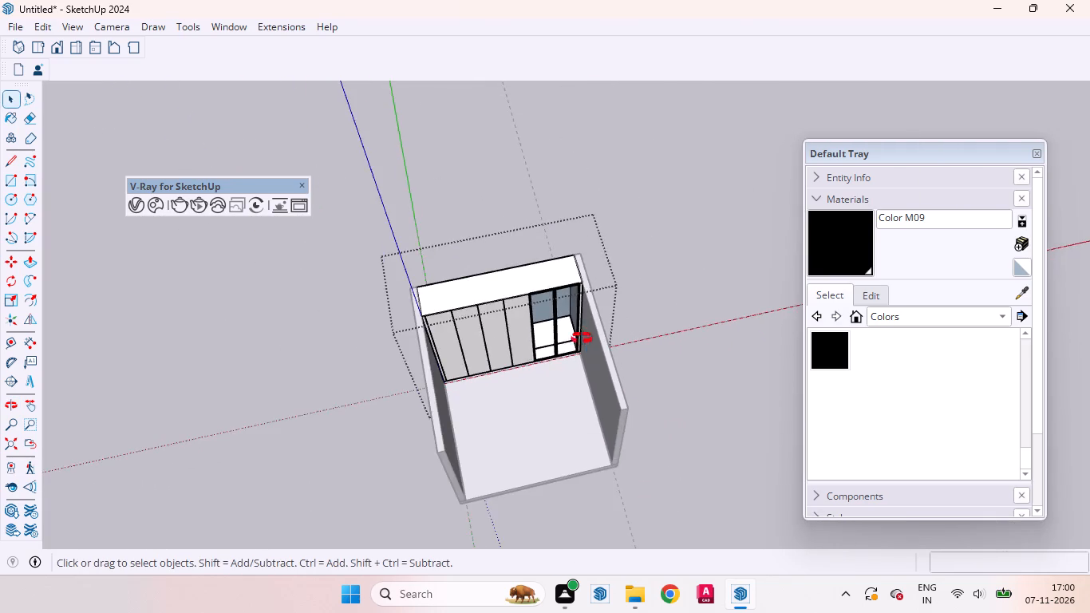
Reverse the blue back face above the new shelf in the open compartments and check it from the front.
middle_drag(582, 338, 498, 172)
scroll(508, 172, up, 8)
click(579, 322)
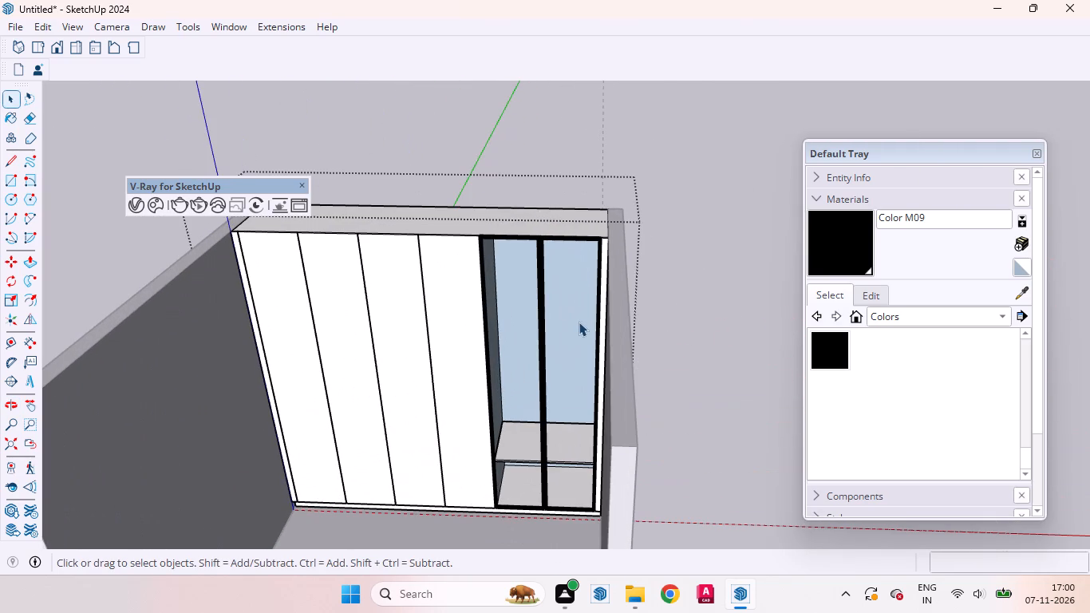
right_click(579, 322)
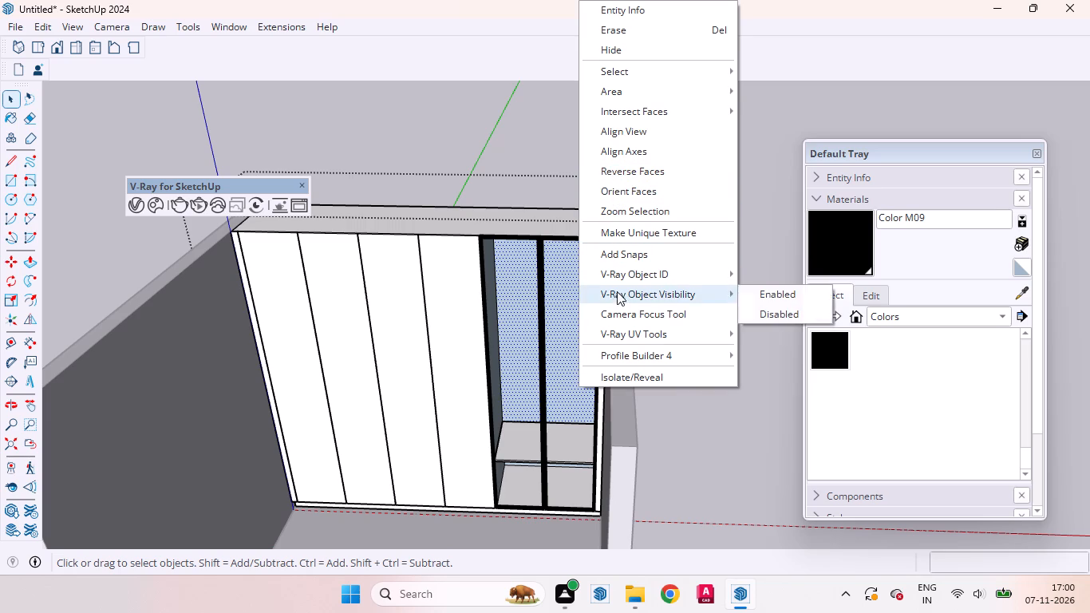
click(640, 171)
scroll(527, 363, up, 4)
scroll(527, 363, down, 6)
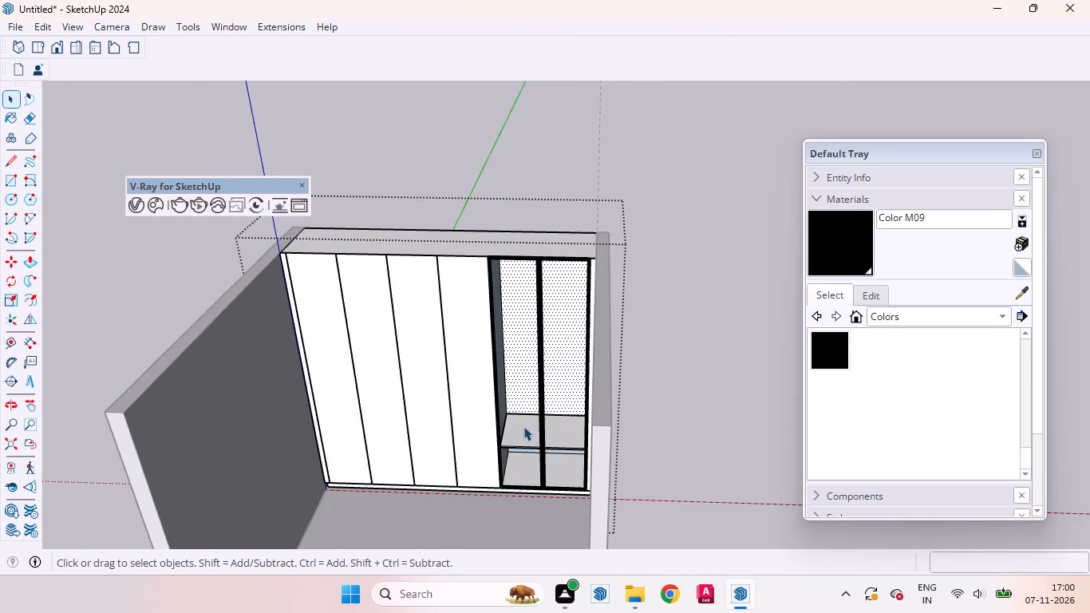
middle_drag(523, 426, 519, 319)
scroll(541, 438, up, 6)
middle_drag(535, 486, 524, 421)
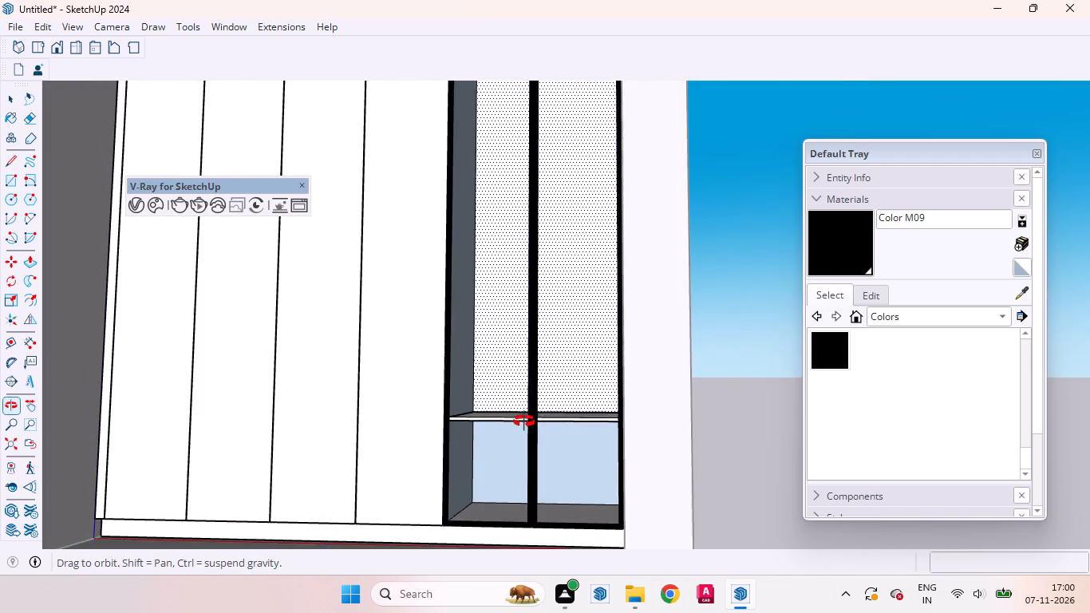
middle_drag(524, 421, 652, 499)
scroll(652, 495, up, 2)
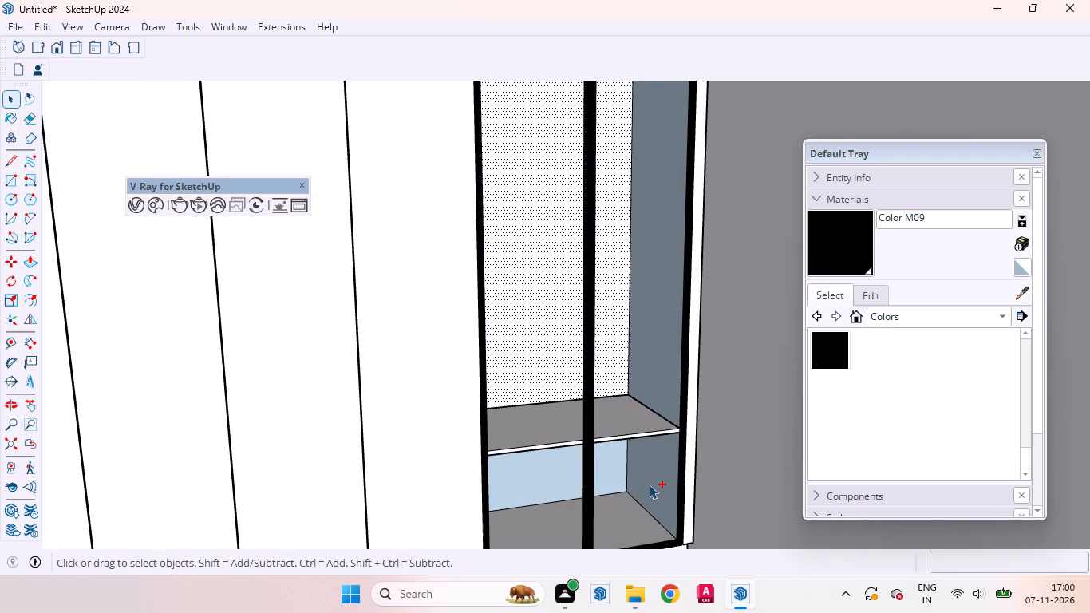
Undo the back face reversal, the shelf's thickness and the shelf copy in the open compartments.
key(ctrl+z)
key(ctrl+z)
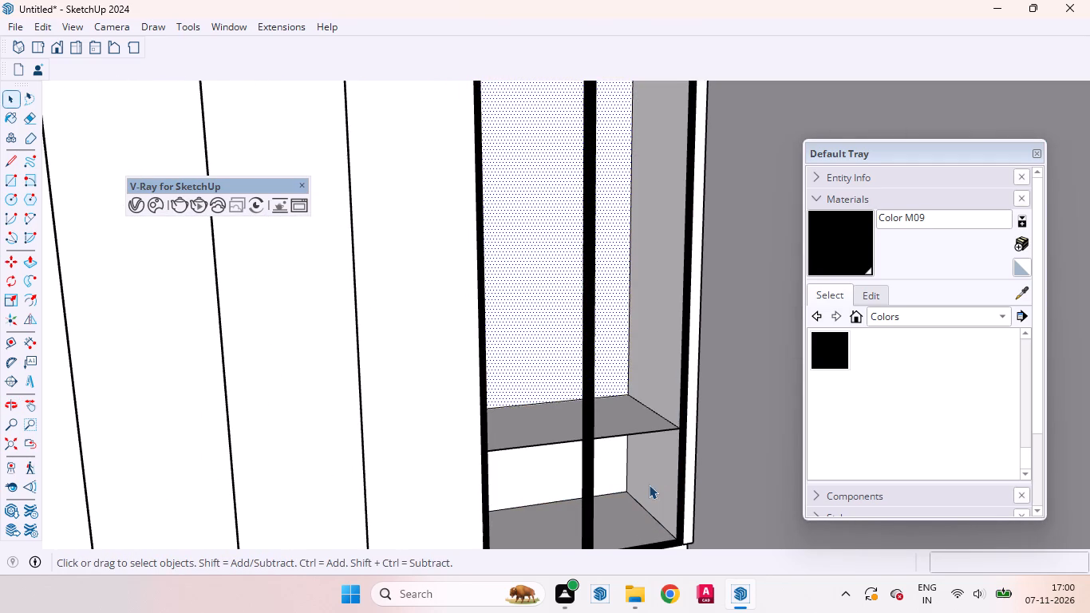
key(ctrl+z)
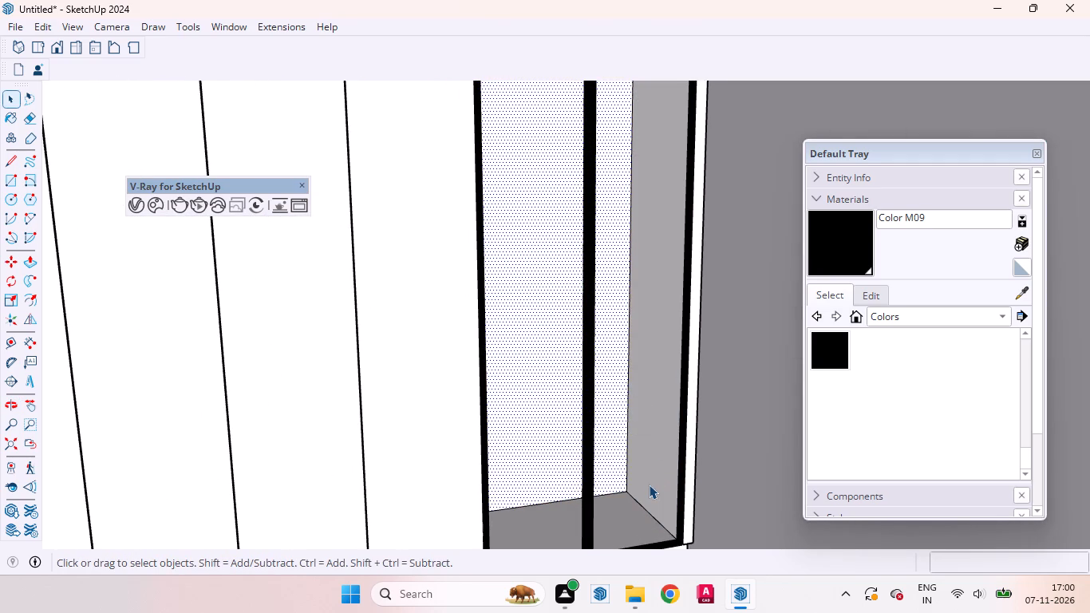
Examine the floor, side and back faces inside the empty open compartments, and the cabinet as a whole.
scroll(560, 440, down, 2)
scroll(560, 440, up, 2)
scroll(560, 440, down, 1)
middle_drag(560, 440, 572, 532)
click(574, 516)
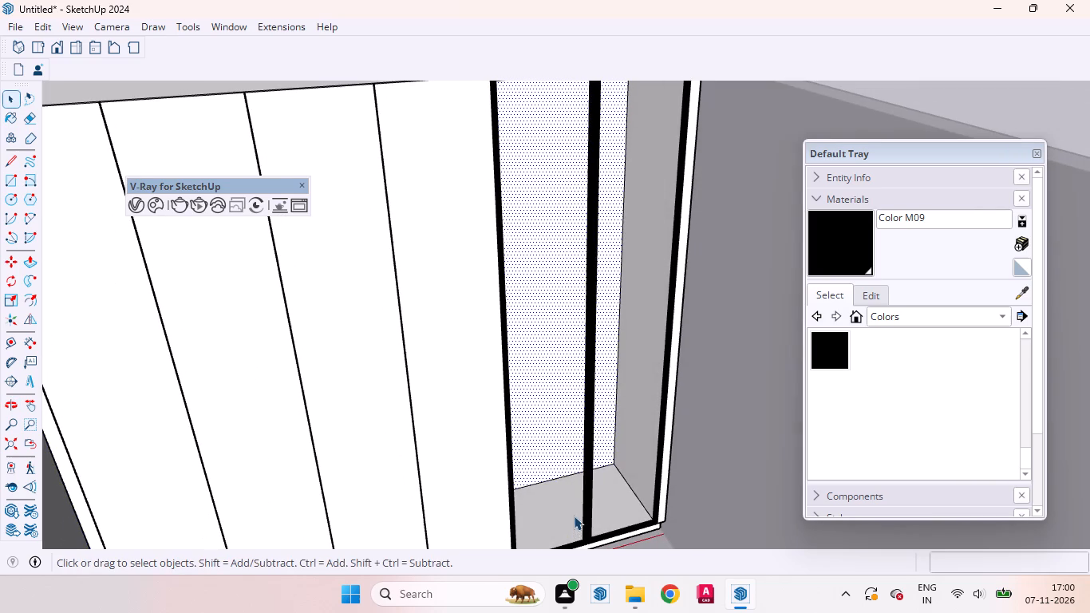
click(647, 424)
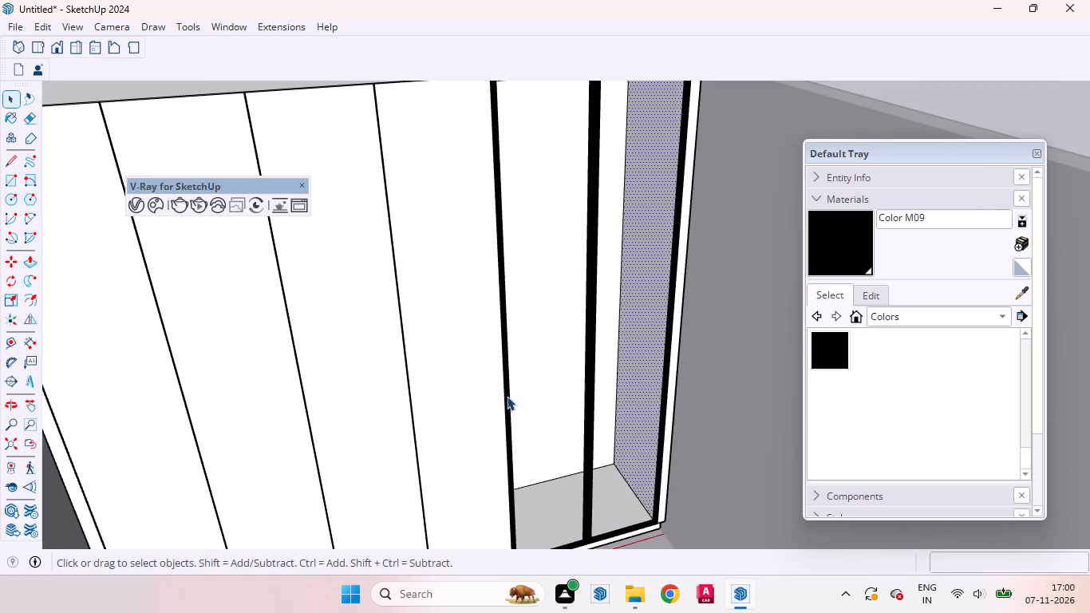
middle_drag(524, 382, 434, 420)
scroll(440, 413, up, 4)
middle_drag(445, 418, 398, 448)
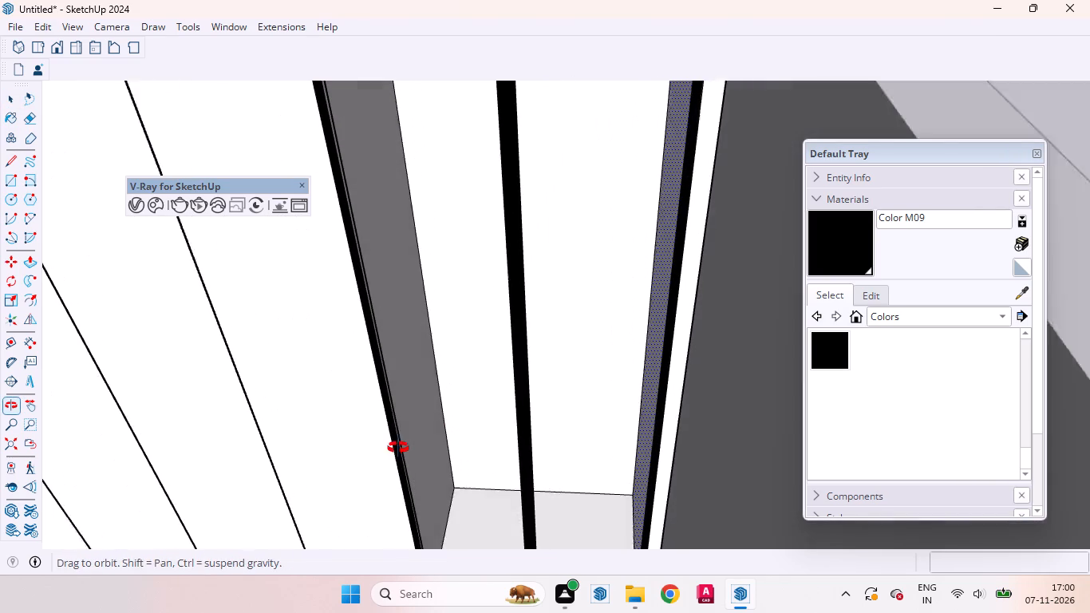
middle_drag(398, 448, 394, 449)
click(408, 422)
click(448, 353)
scroll(494, 378, down, 2)
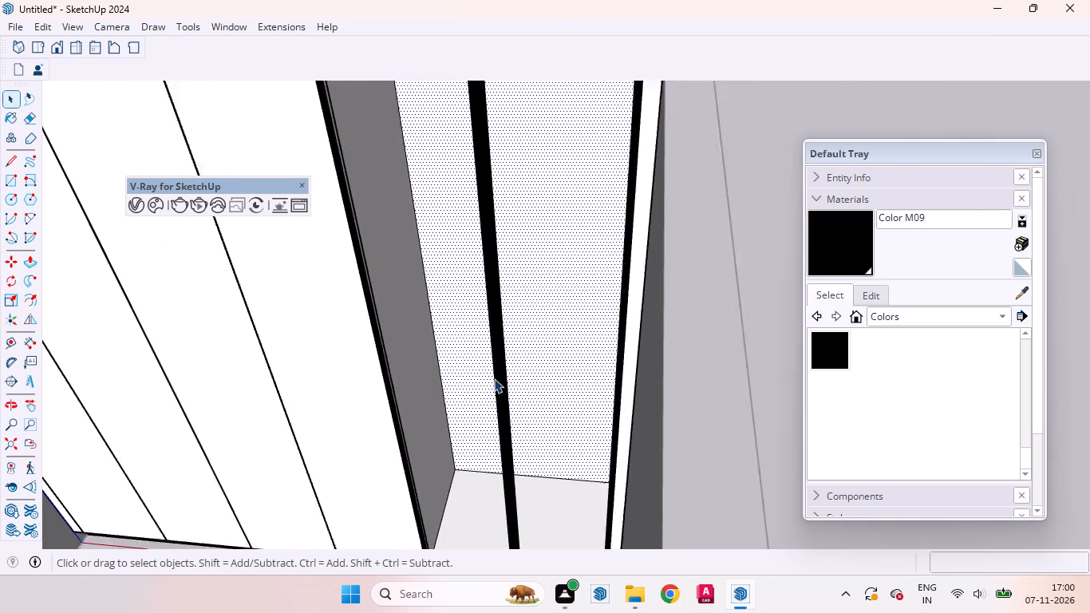
scroll(494, 378, down, 1)
scroll(494, 378, up, 1)
scroll(494, 378, down, 6)
middle_drag(598, 484, 652, 389)
middle_drag(654, 379, 658, 338)
scroll(658, 336, down, 9)
scroll(589, 449, up, 2)
scroll(589, 449, down, 1)
scroll(589, 449, up, 2)
scroll(589, 449, down, 1)
scroll(567, 488, up, 5)
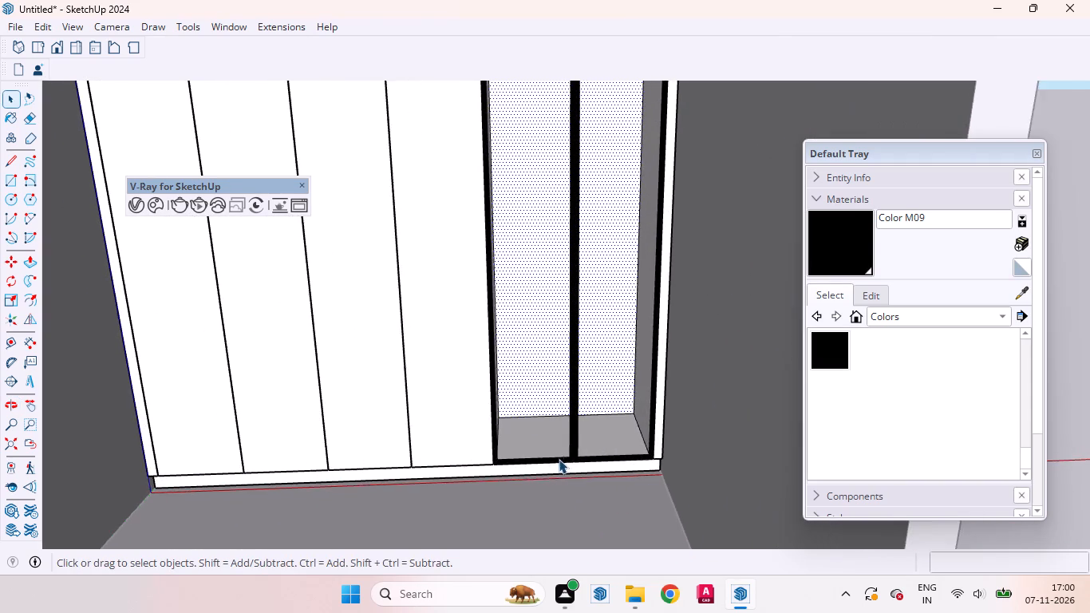
middle_drag(562, 462, 530, 340)
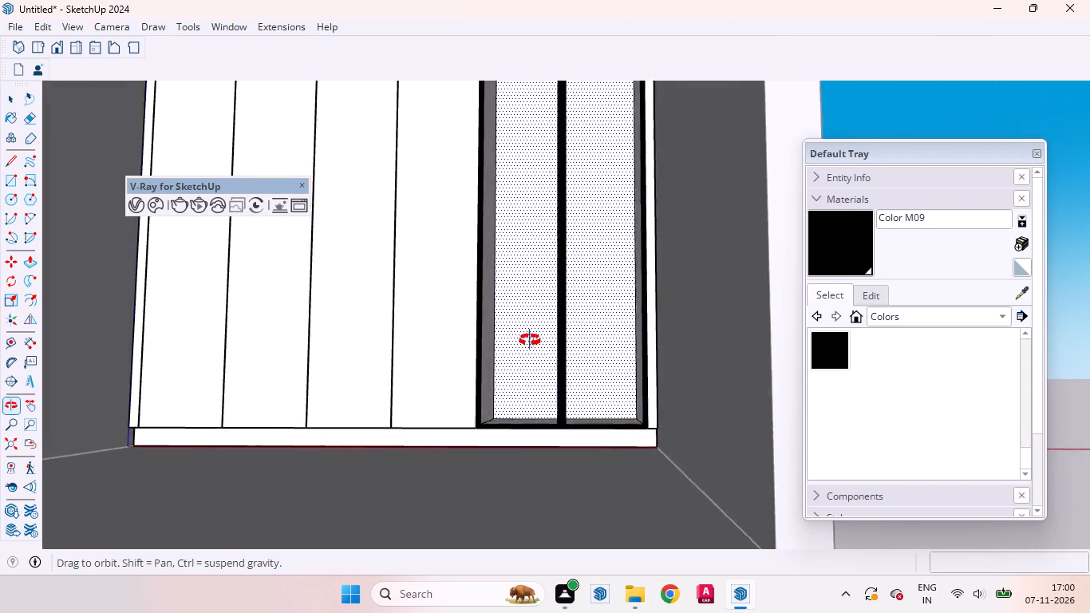
middle_drag(530, 340, 661, 612)
scroll(654, 576, up, 1)
scroll(636, 444, down, 11)
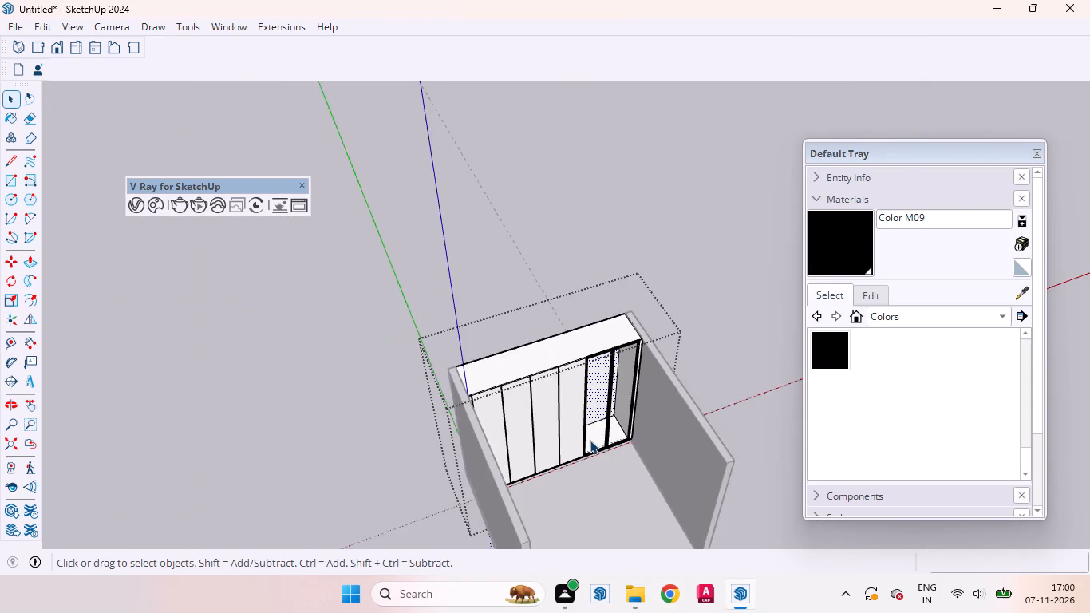
scroll(590, 437, up, 3)
scroll(594, 437, down, 1)
scroll(594, 437, up, 1)
scroll(594, 437, down, 2)
scroll(594, 437, up, 1)
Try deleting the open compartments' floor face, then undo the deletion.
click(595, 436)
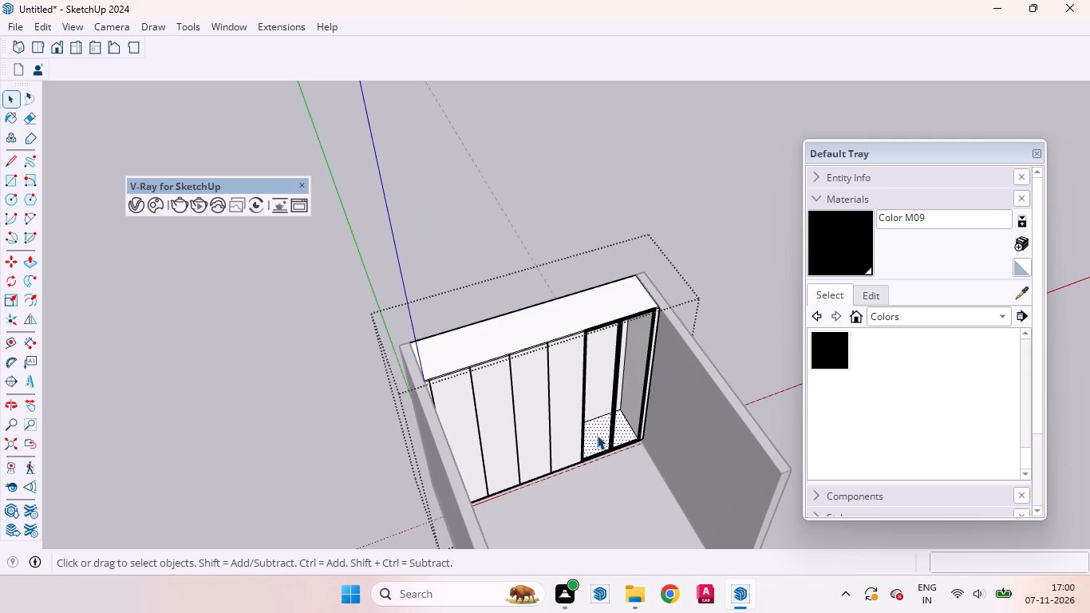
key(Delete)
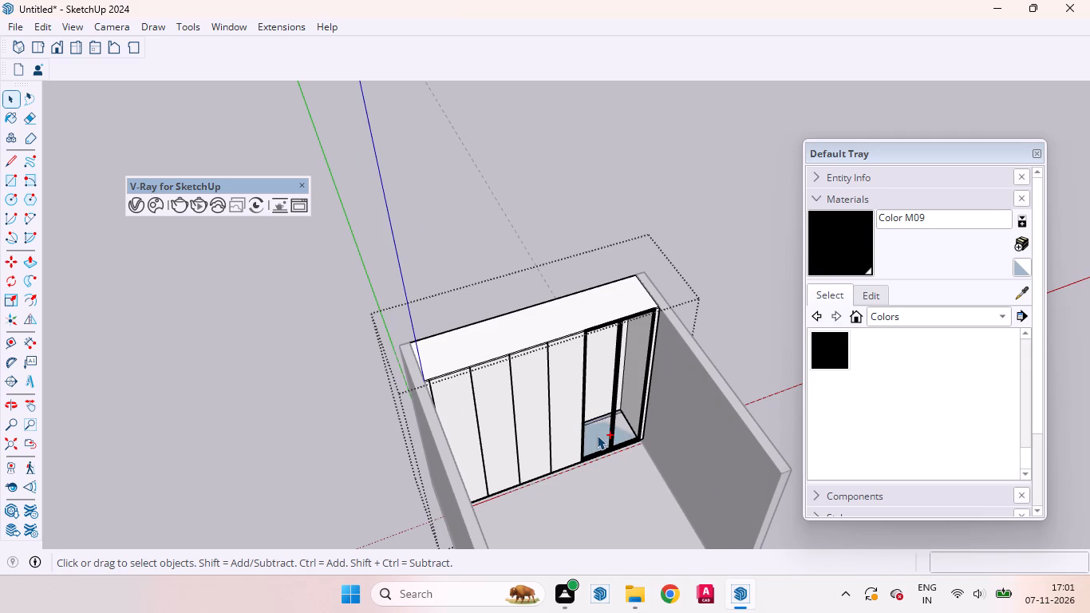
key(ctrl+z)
Erase the two thin vertical edges at the top of the gap where the two black frames meet.
scroll(598, 428, up, 5)
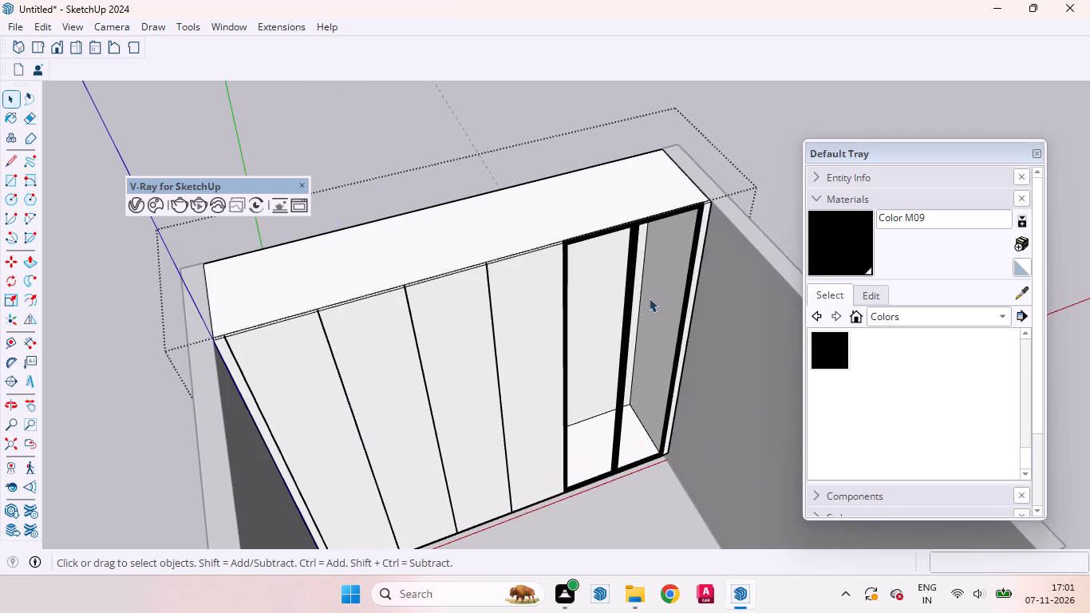
scroll(633, 212, up, 15)
scroll(638, 269, up, 6)
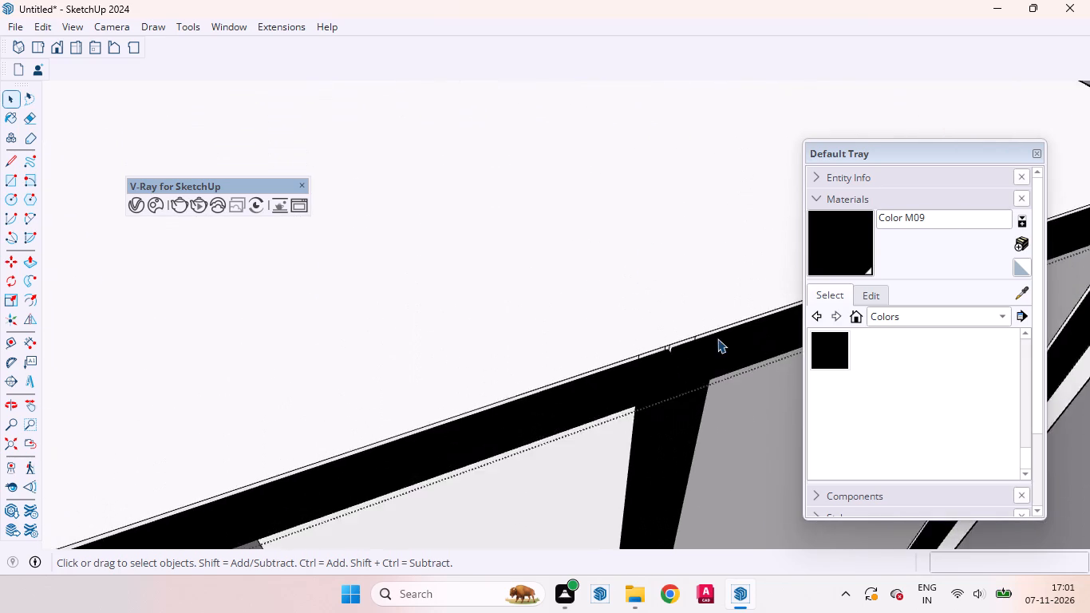
scroll(717, 340, up, 6)
scroll(694, 345, down, 2)
scroll(694, 345, up, 1)
middle_drag(686, 362, 519, 204)
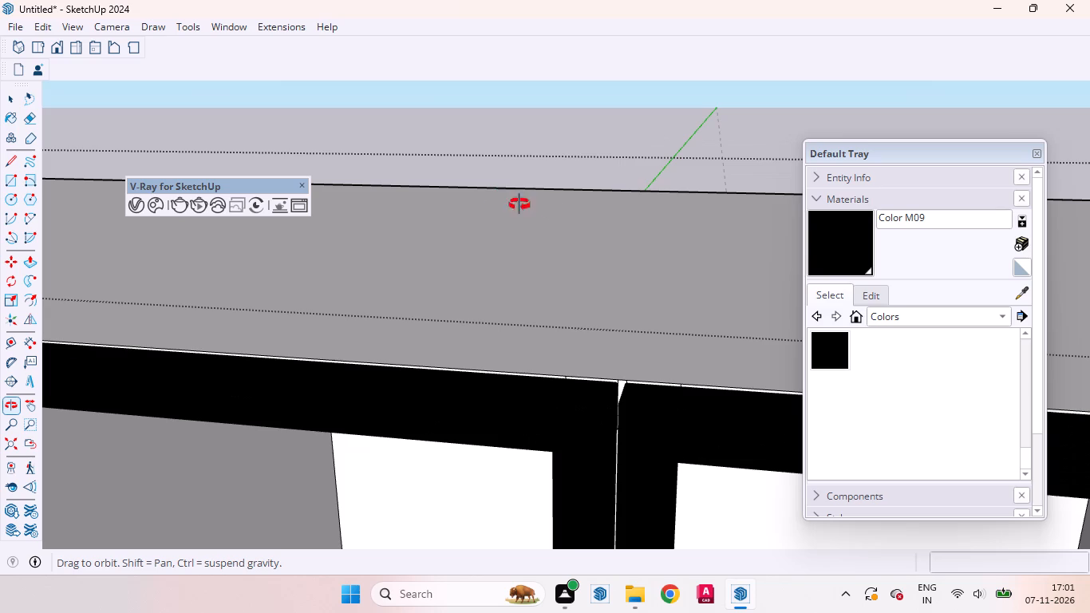
middle_drag(519, 204, 666, 265)
scroll(681, 346, down, 11)
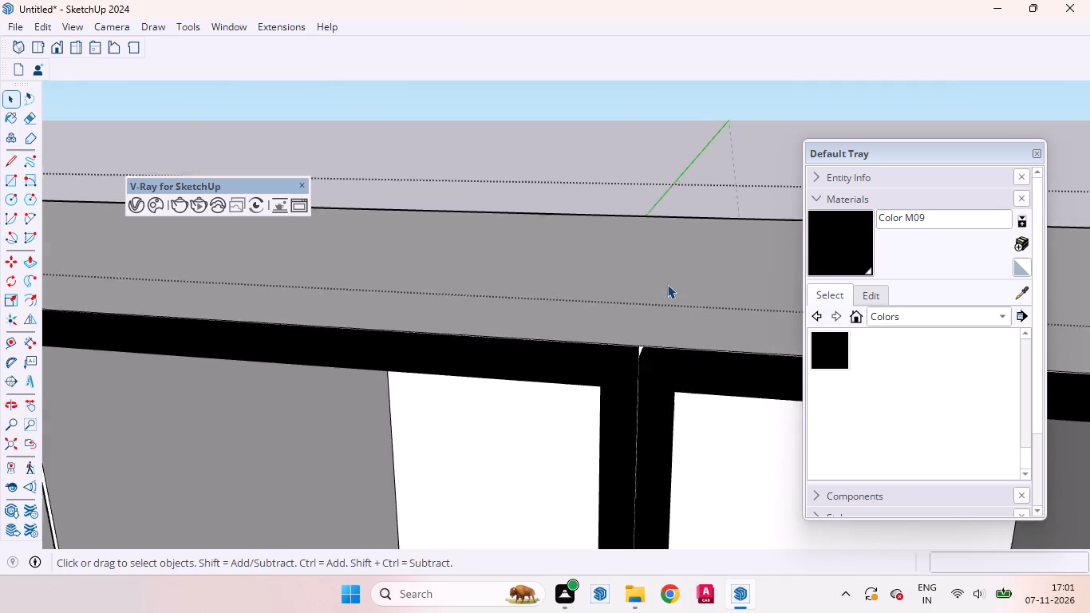
scroll(667, 284, down, 6)
scroll(659, 321, up, 14)
scroll(654, 305, down, 1)
middle_drag(651, 300, 662, 301)
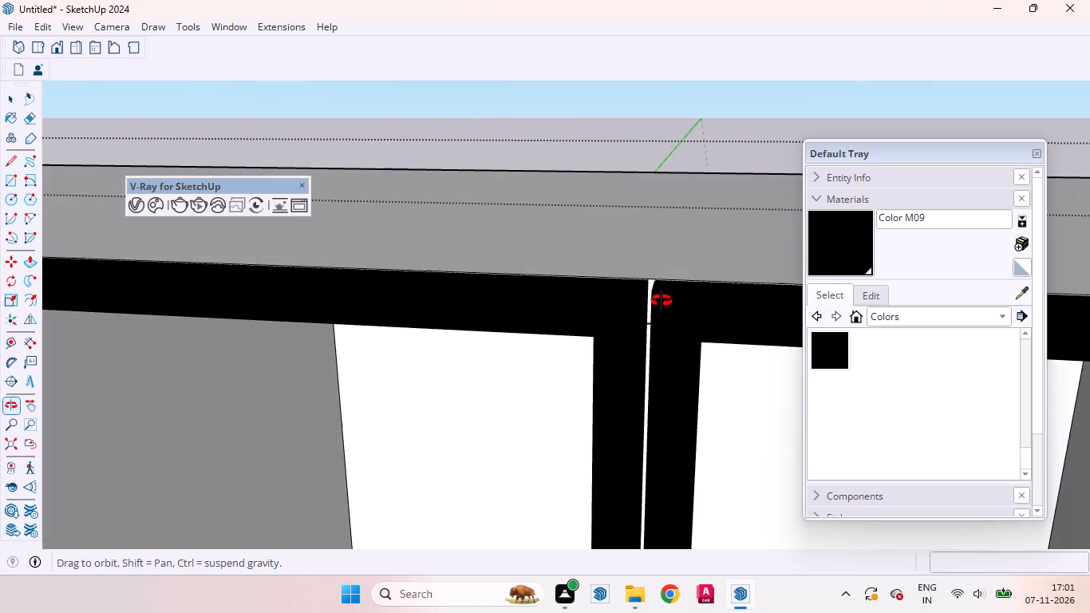
middle_drag(662, 301, 662, 300)
scroll(662, 300, up, 12)
middle_drag(646, 322, 698, 313)
scroll(626, 296, up, 3)
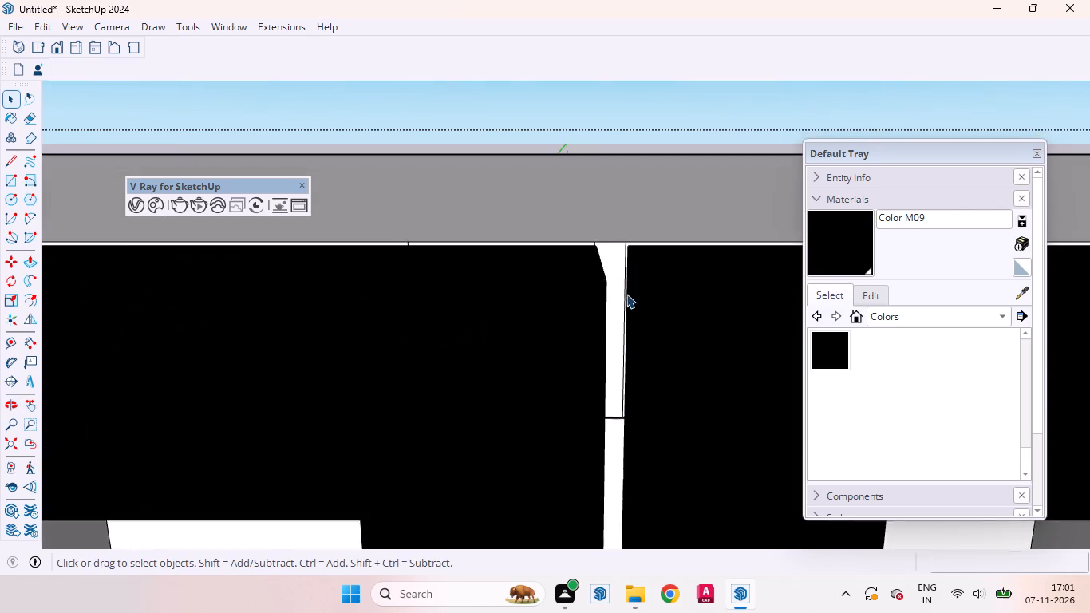
scroll(626, 294, up, 9)
click(612, 276)
scroll(612, 275, down, 5)
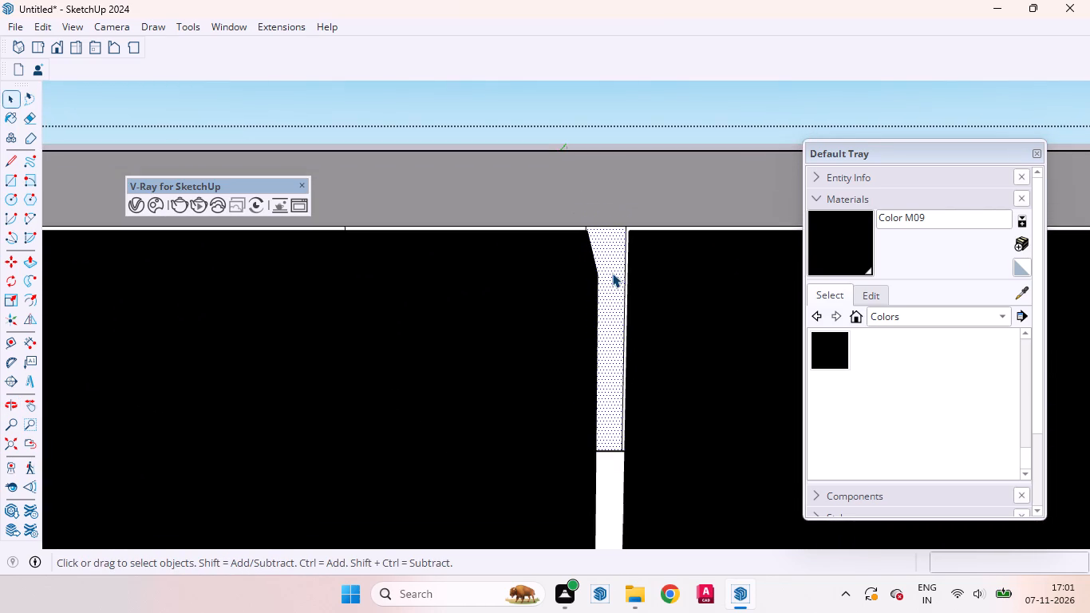
scroll(630, 250, up, 1)
scroll(630, 250, down, 1)
scroll(630, 250, up, 8)
scroll(625, 239, down, 1)
scroll(625, 239, up, 1)
click(624, 237)
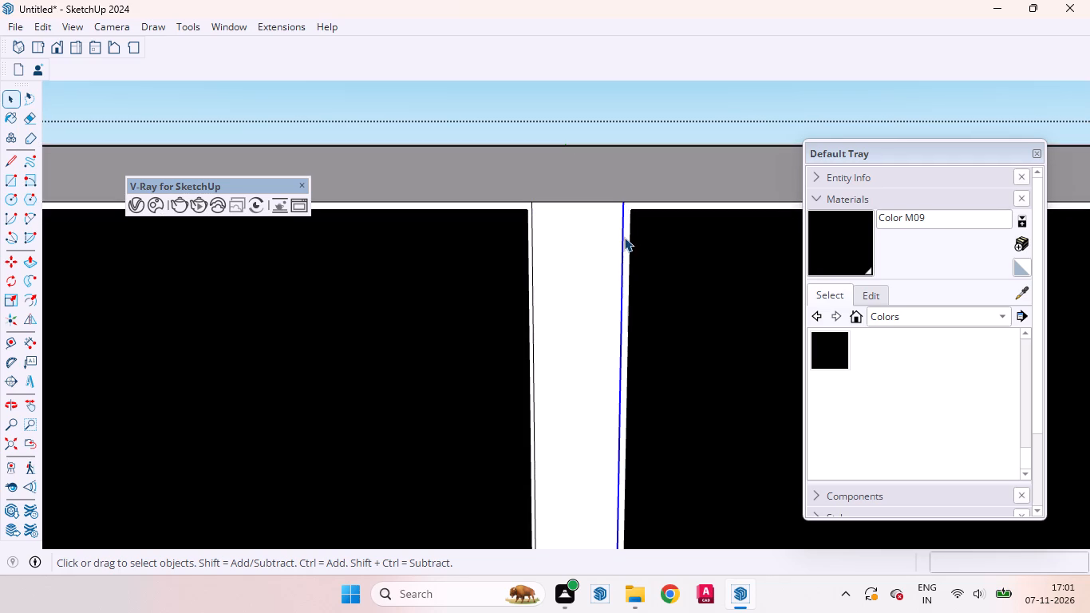
right_click(624, 236)
click(642, 259)
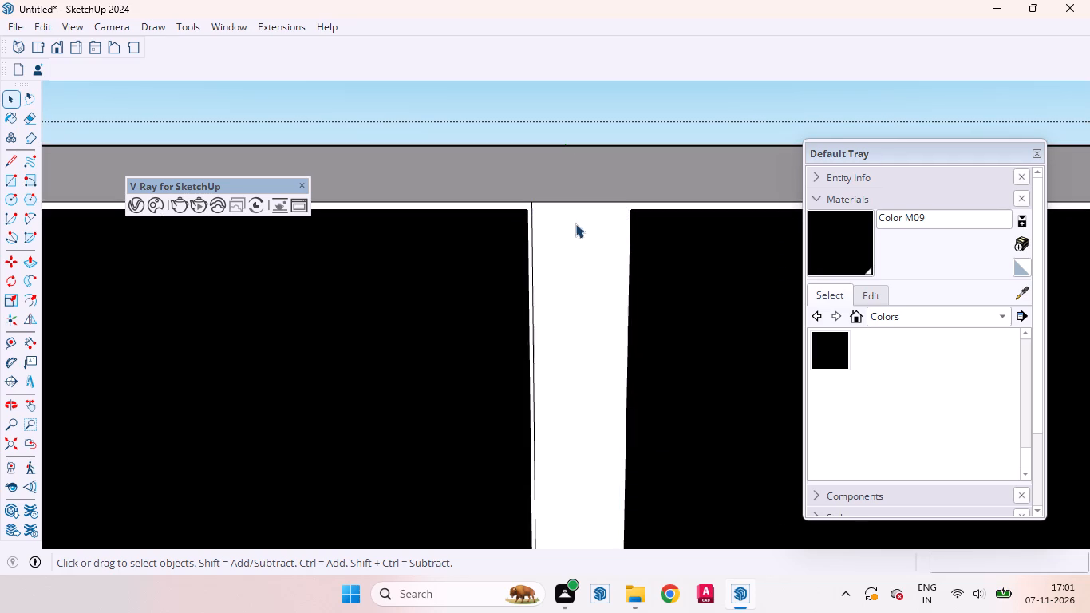
click(532, 217)
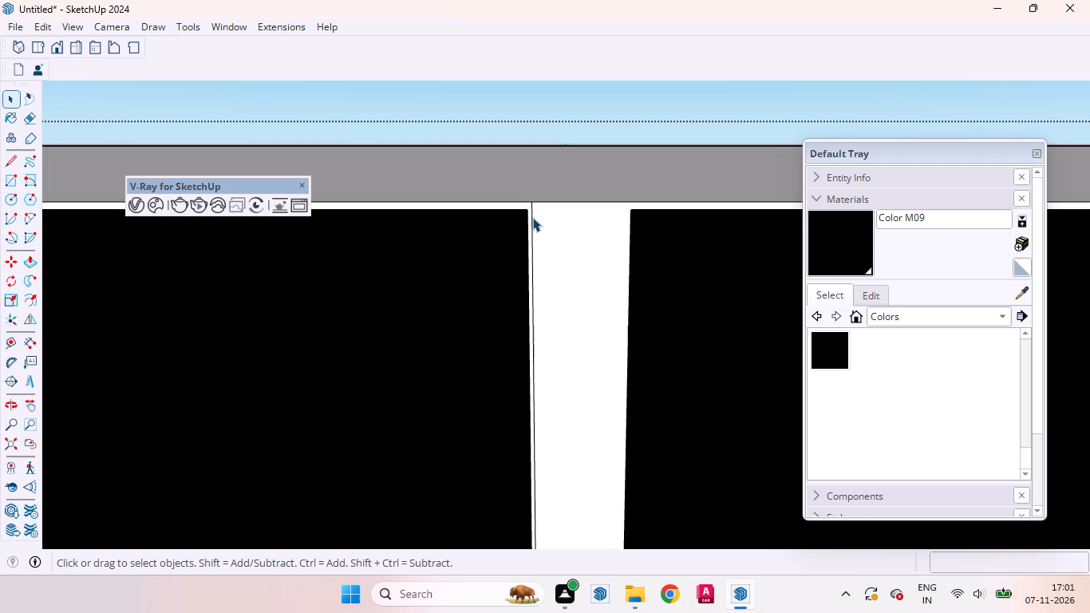
right_click(532, 216)
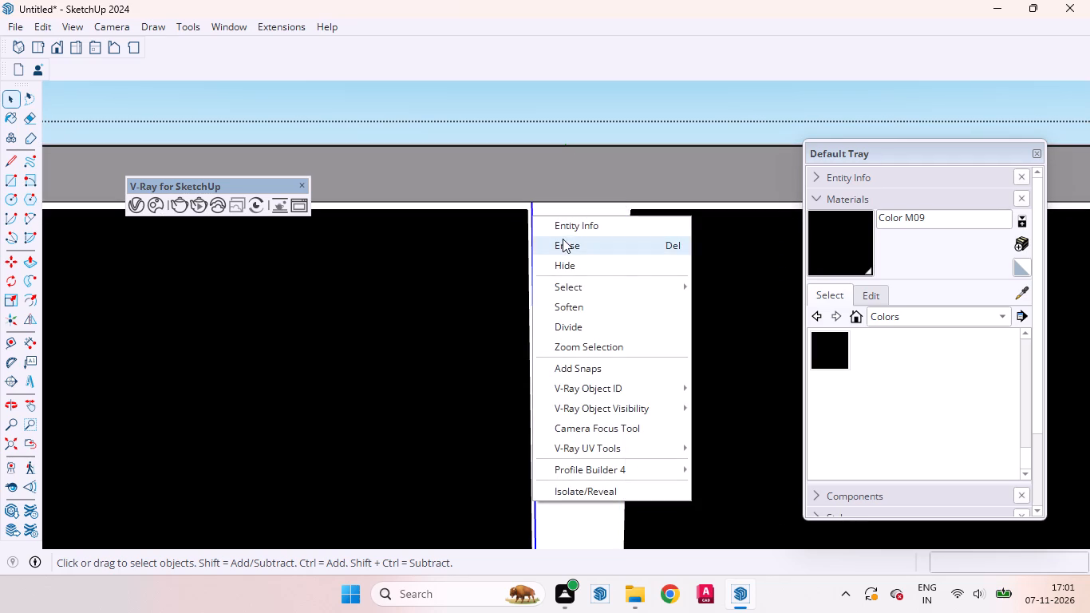
click(563, 239)
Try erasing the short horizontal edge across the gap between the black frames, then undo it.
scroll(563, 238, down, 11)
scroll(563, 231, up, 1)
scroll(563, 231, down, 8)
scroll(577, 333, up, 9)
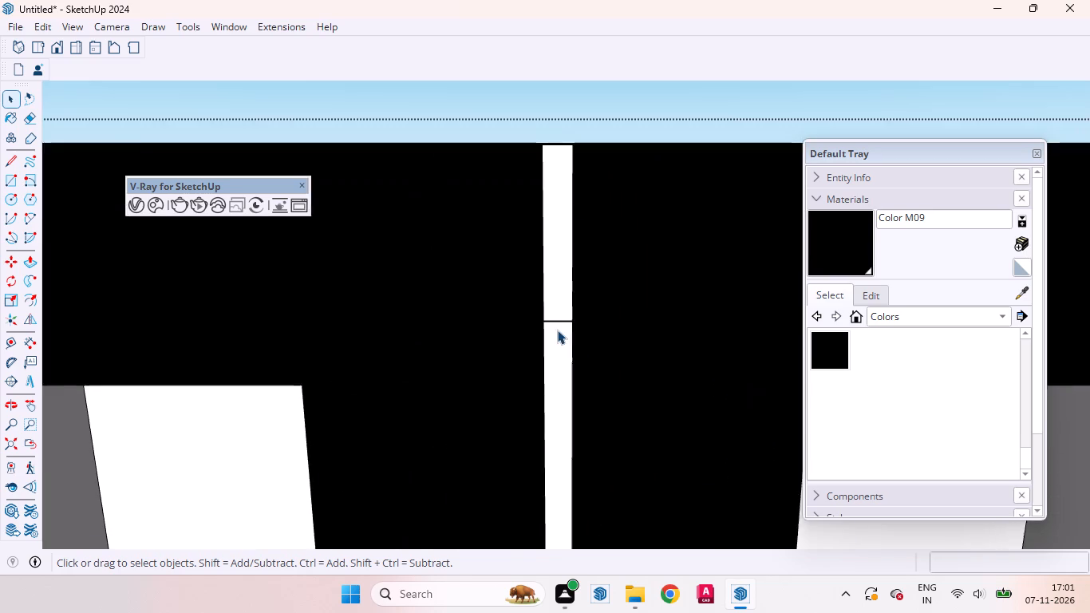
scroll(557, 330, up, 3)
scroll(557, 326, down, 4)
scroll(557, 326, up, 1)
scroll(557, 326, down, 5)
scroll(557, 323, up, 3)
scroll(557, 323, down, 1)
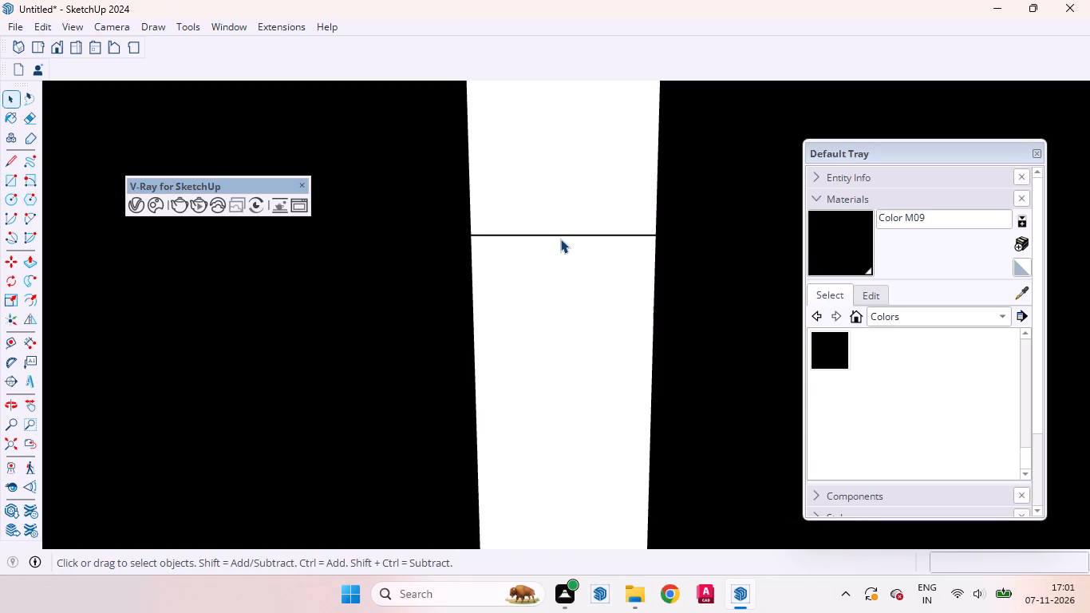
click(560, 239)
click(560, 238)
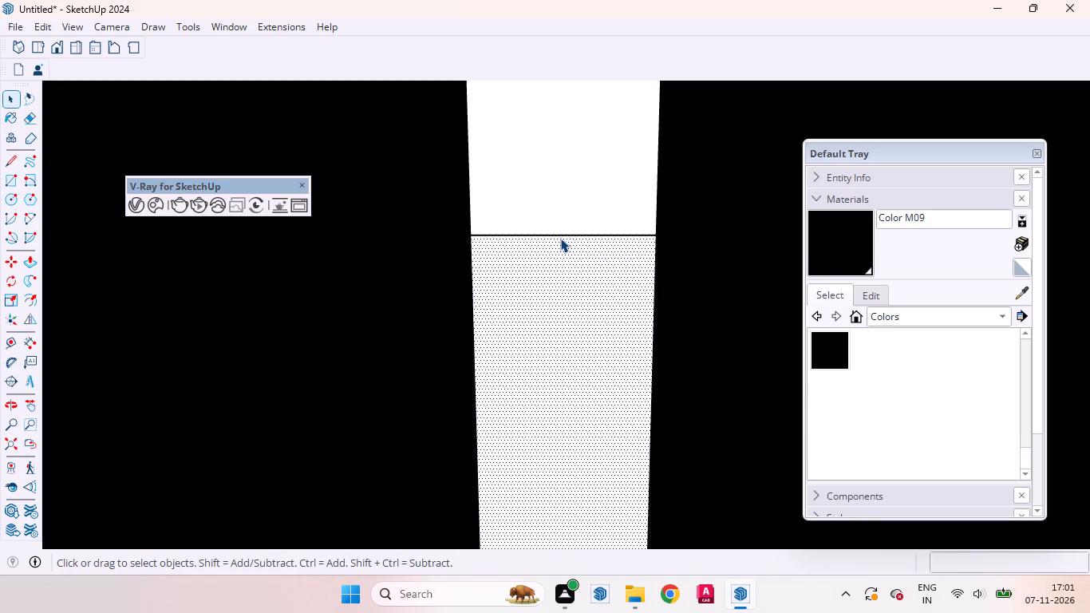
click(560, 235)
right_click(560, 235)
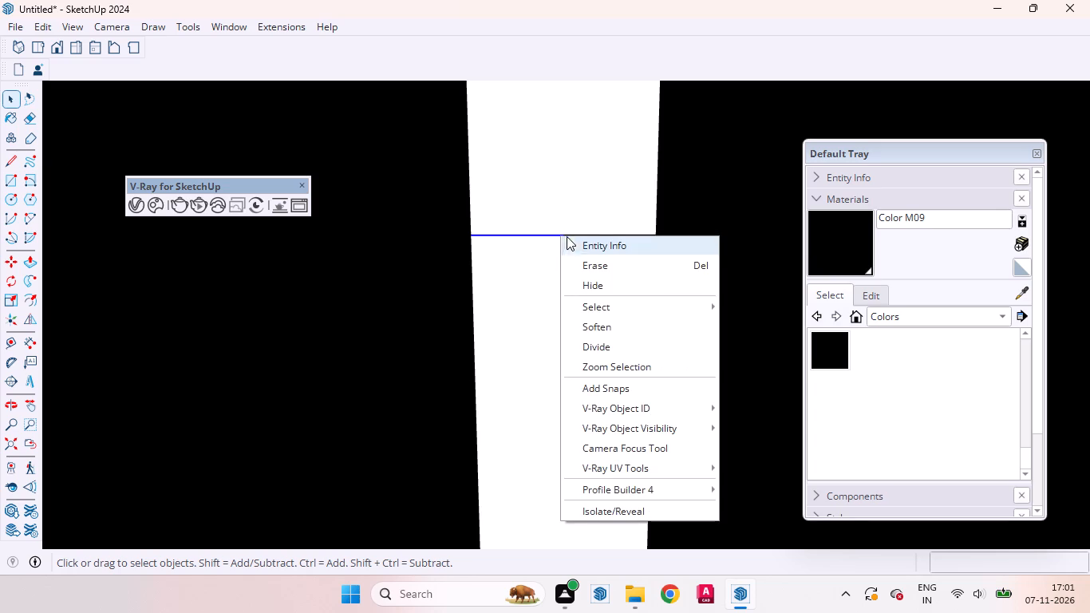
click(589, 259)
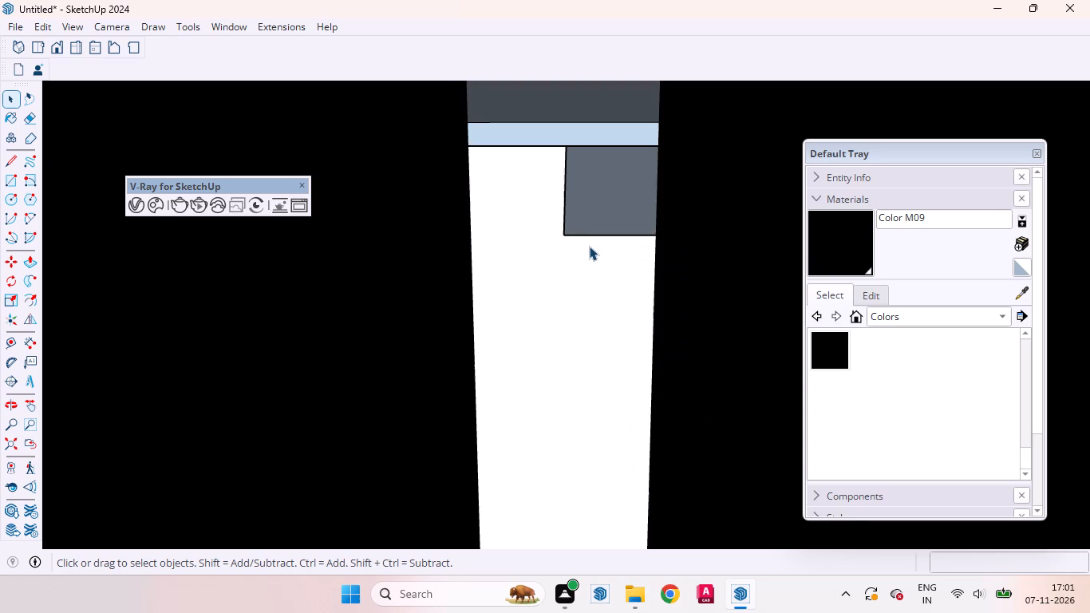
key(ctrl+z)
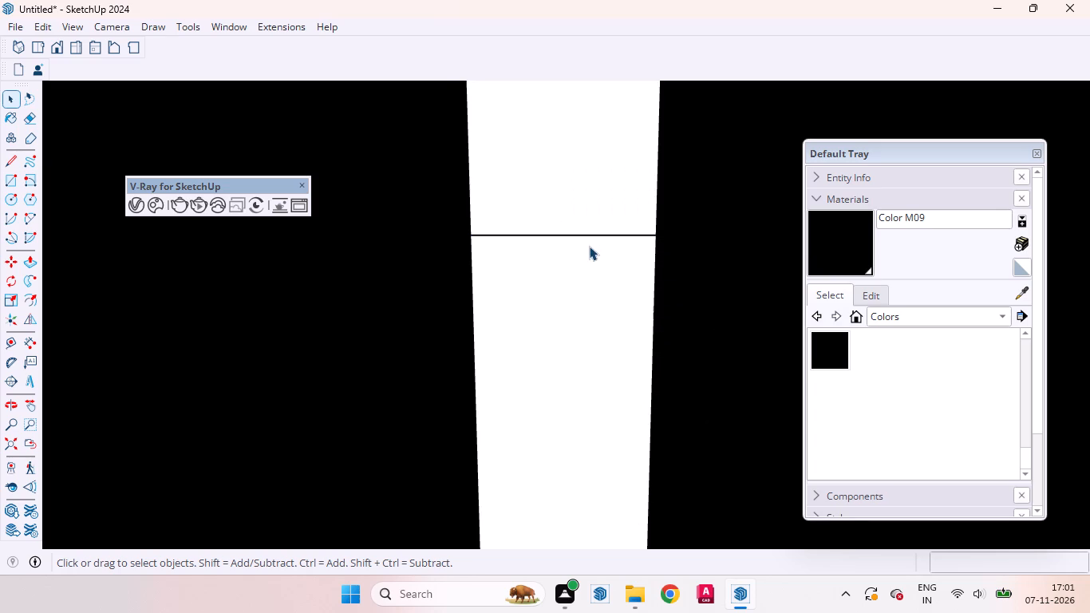
Examine the top joint between the two black frames from above and from the front.
scroll(590, 243, down, 11)
scroll(621, 260, up, 2)
scroll(621, 260, down, 2)
scroll(620, 262, up, 1)
scroll(618, 263, down, 2)
middle_drag(594, 266, 650, 267)
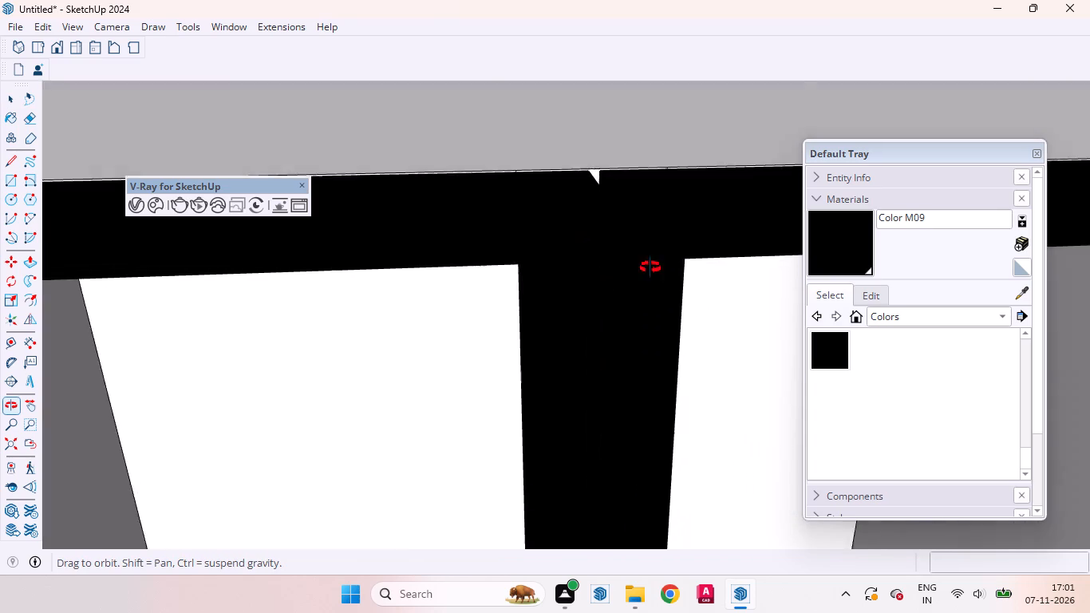
middle_drag(650, 267, 538, 238)
scroll(542, 241, down, 5)
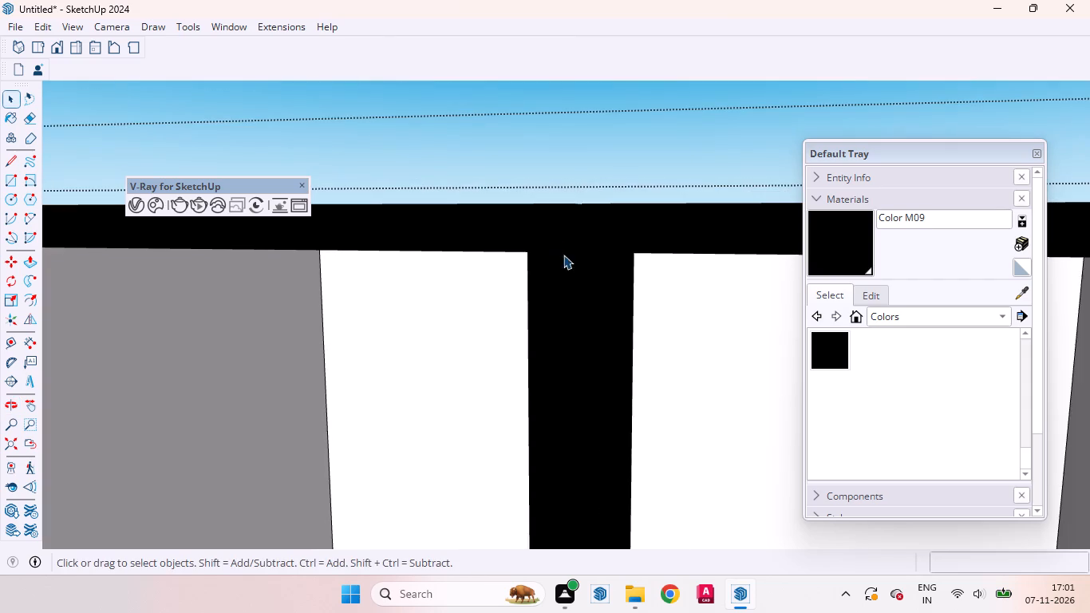
Paint the underside faces of both open compartments' top frame members black with Color M09.
middle_drag(563, 255, 448, 75)
scroll(662, 250, up, 4)
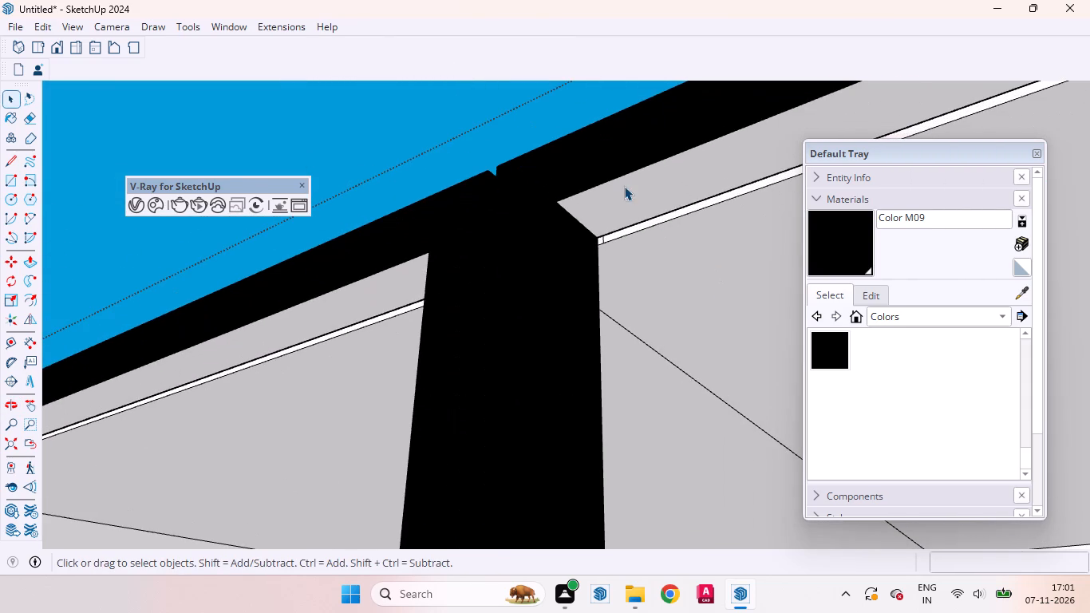
click(646, 202)
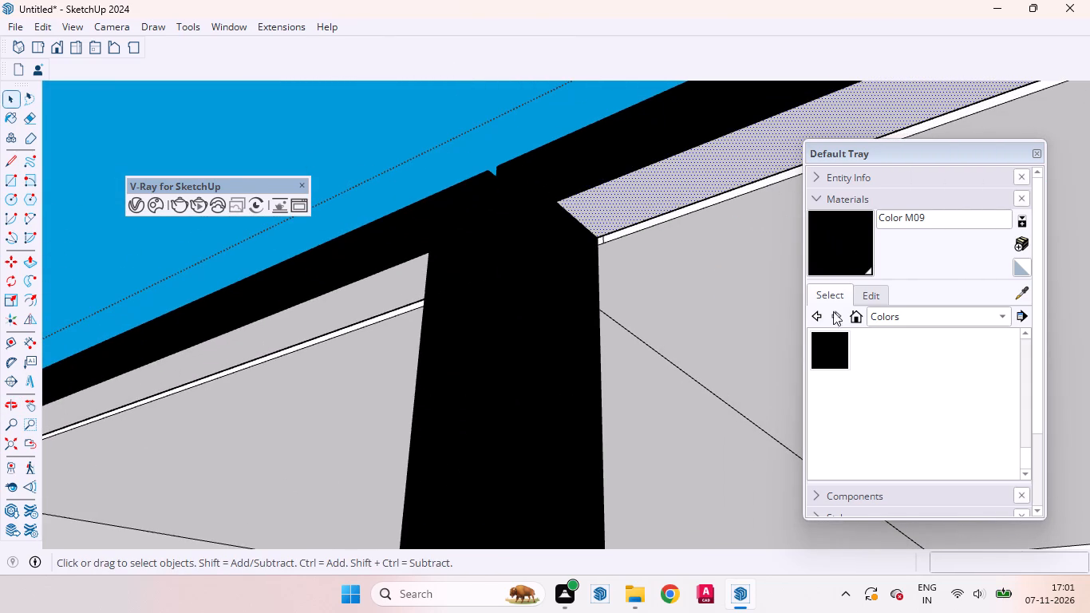
click(835, 351)
click(678, 180)
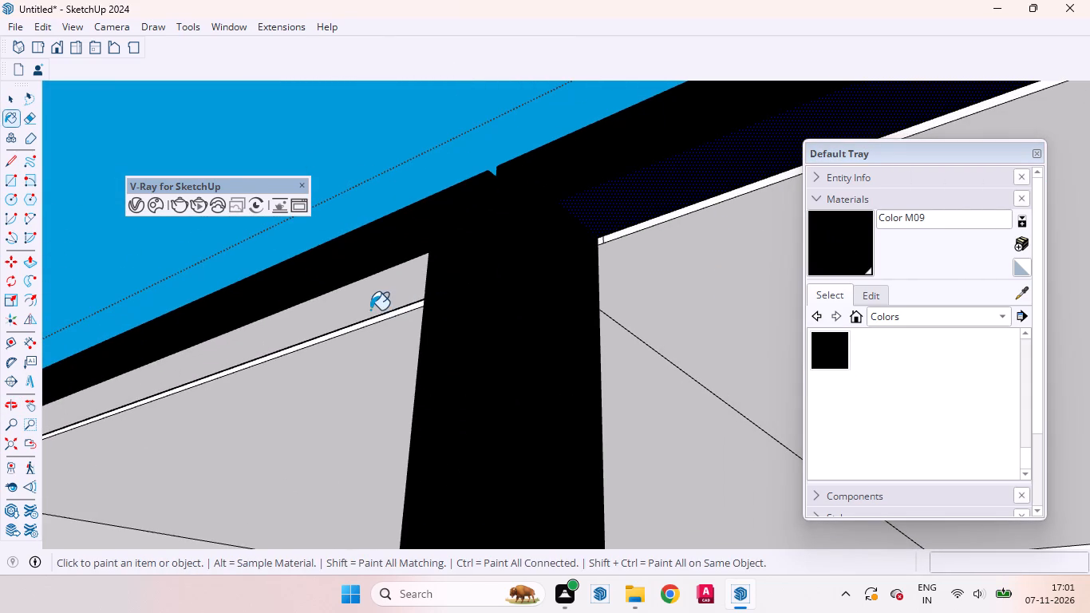
click(369, 310)
click(6, 92)
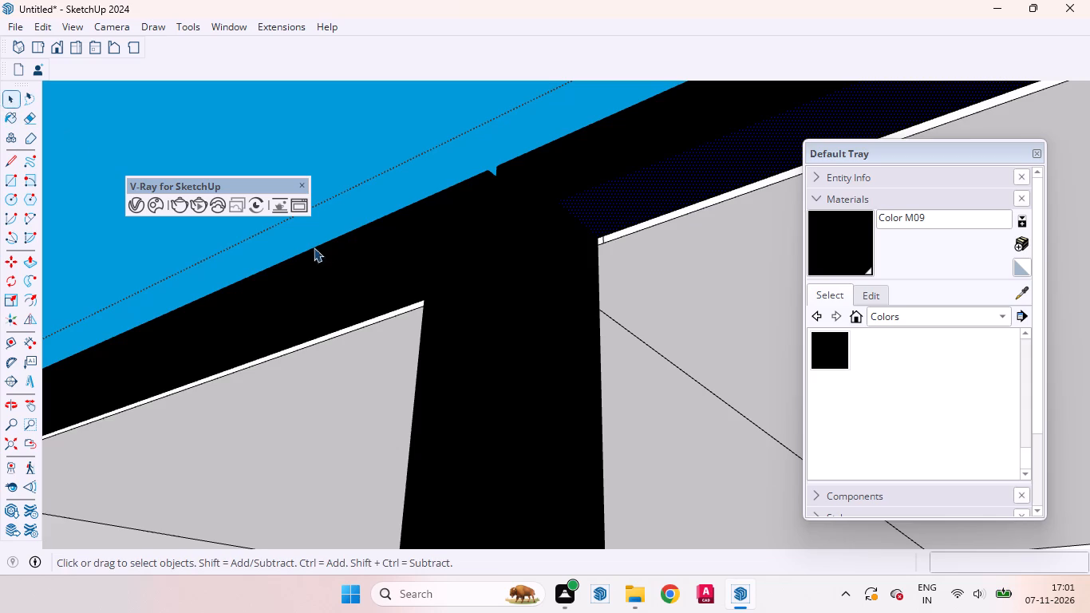
Examine the black frames' top joint, base and surrounding cabinet from the front, below and above.
scroll(503, 317, down, 7)
middle_drag(529, 312, 779, 405)
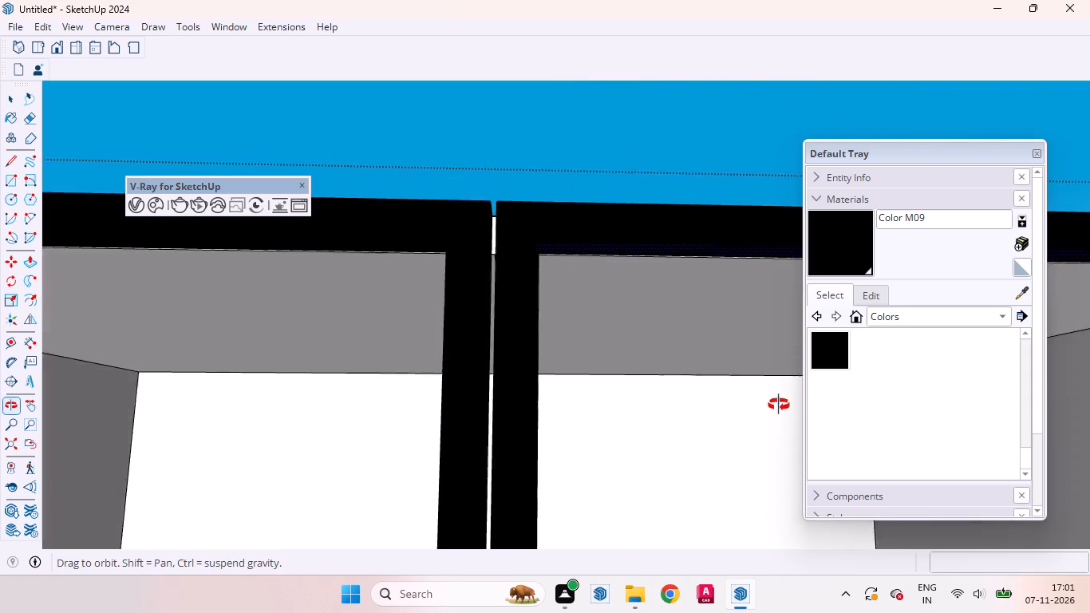
middle_drag(779, 405, 780, 405)
scroll(516, 281, up, 8)
scroll(512, 275, down, 3)
scroll(512, 275, up, 1)
scroll(512, 275, down, 8)
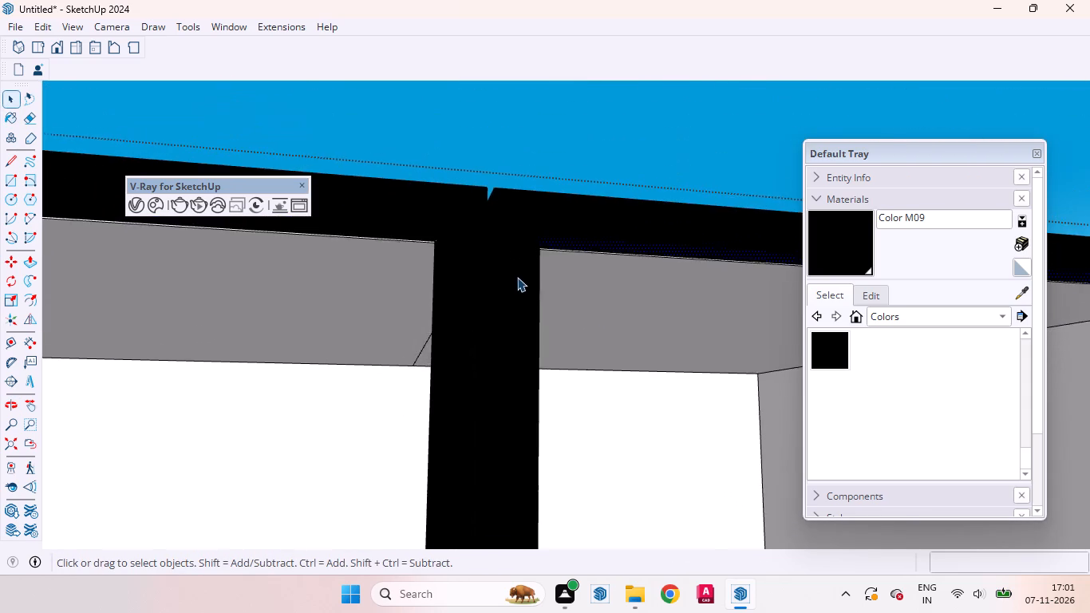
scroll(517, 277, down, 2)
click(535, 184)
scroll(571, 224, up, 1)
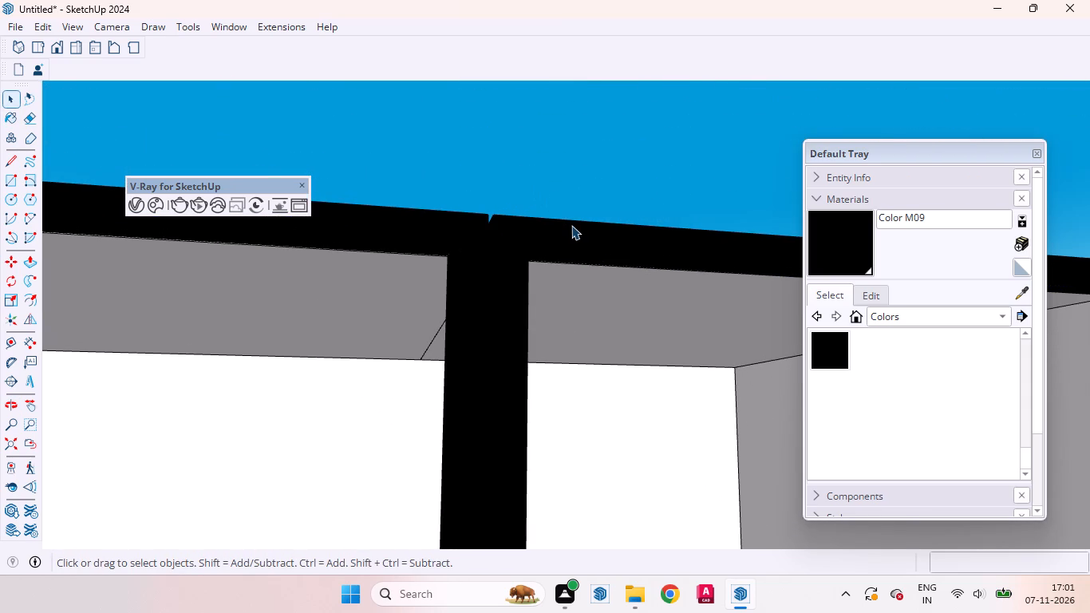
scroll(572, 225, down, 6)
scroll(572, 225, up, 1)
scroll(572, 225, down, 10)
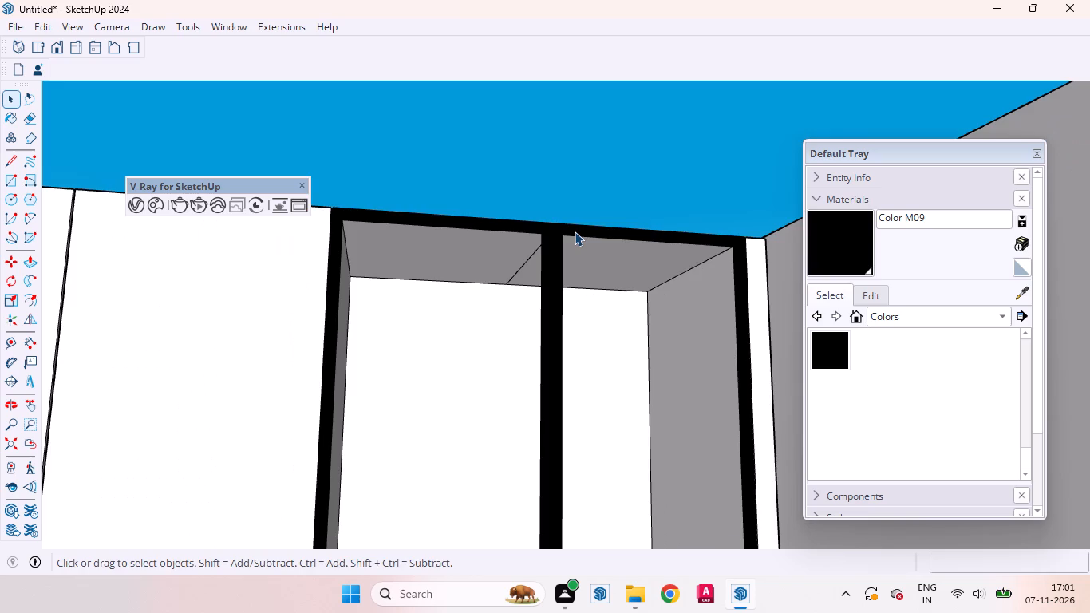
middle_drag(576, 242, 604, 410)
scroll(604, 374, down, 19)
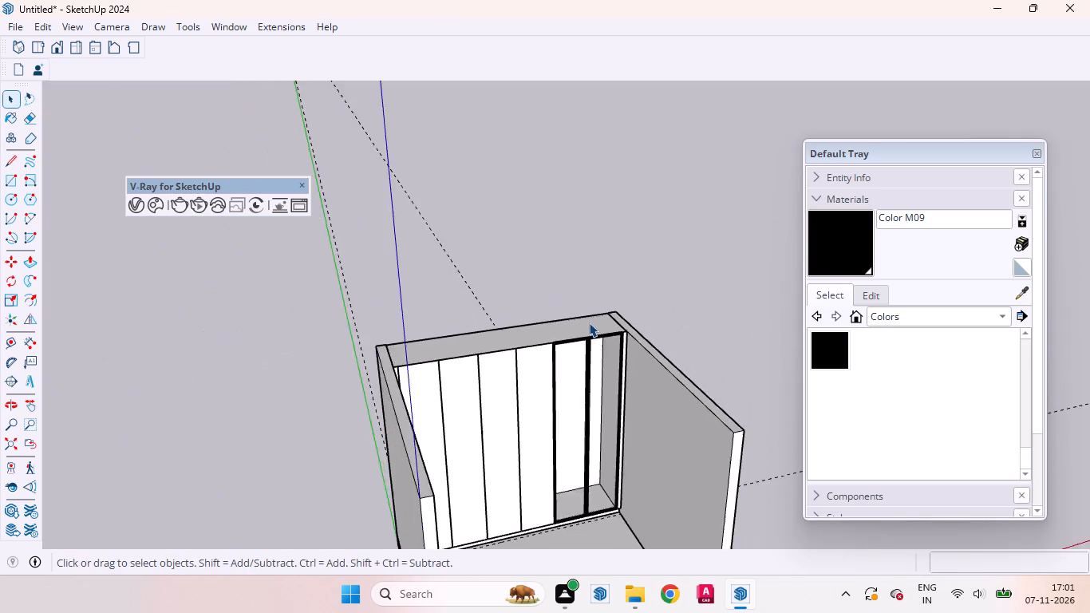
scroll(589, 322, down, 2)
scroll(606, 420, up, 12)
middle_drag(584, 452, 590, 539)
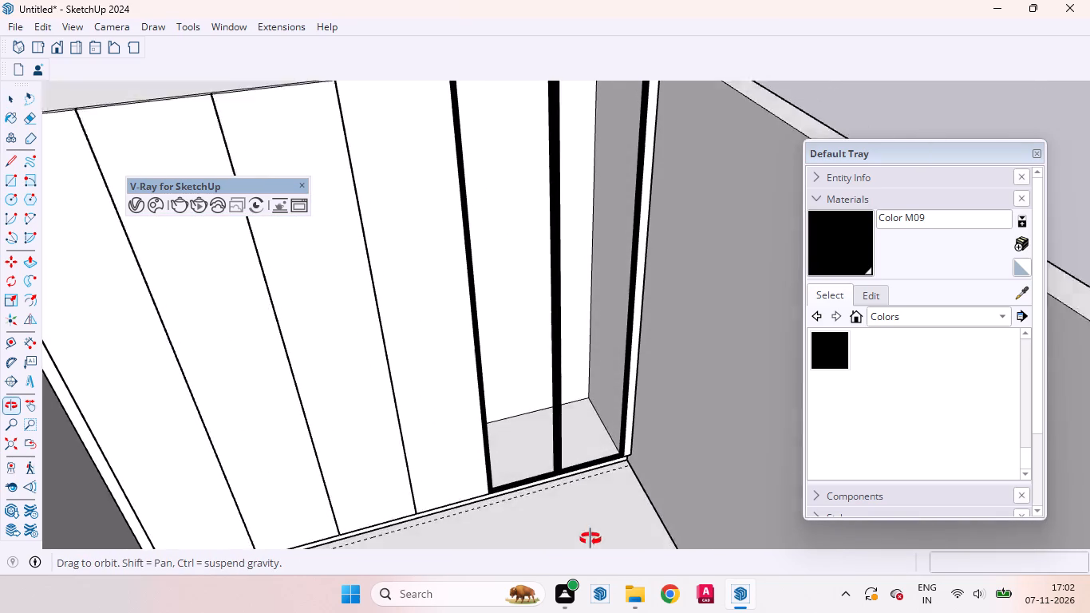
middle_drag(590, 539, 594, 549)
scroll(567, 380, up, 9)
middle_drag(594, 417, 466, 226)
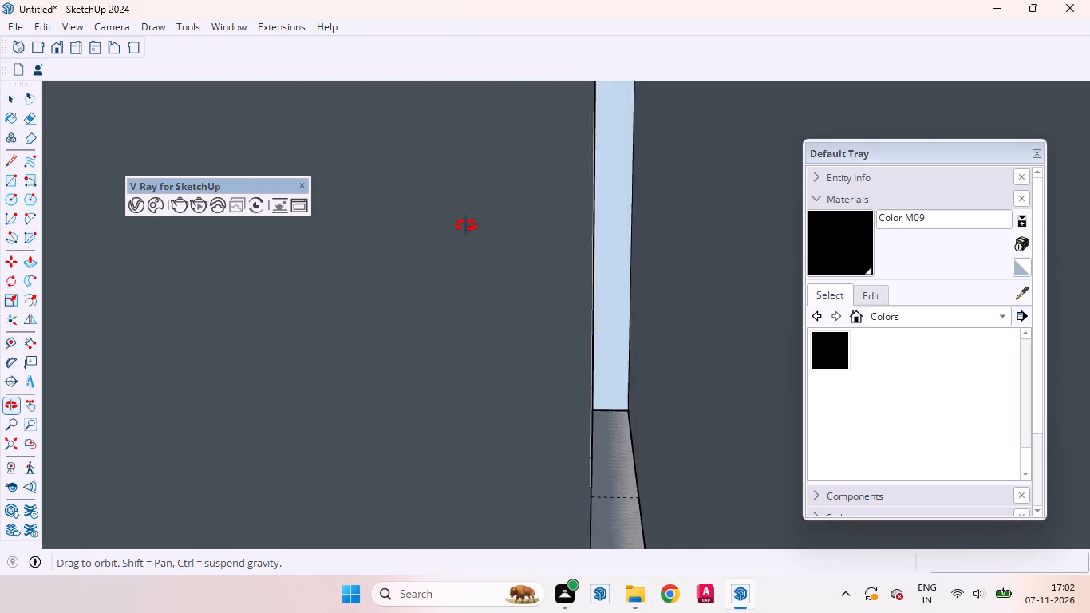
middle_drag(466, 226, 539, 219)
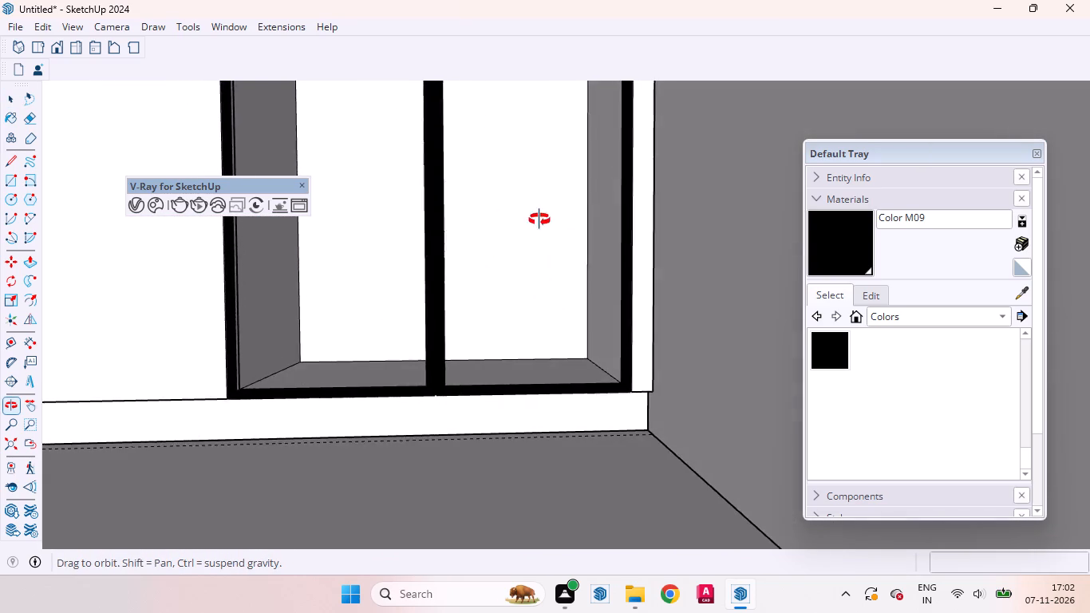
middle_drag(539, 219, 607, 468)
scroll(586, 450, down, 15)
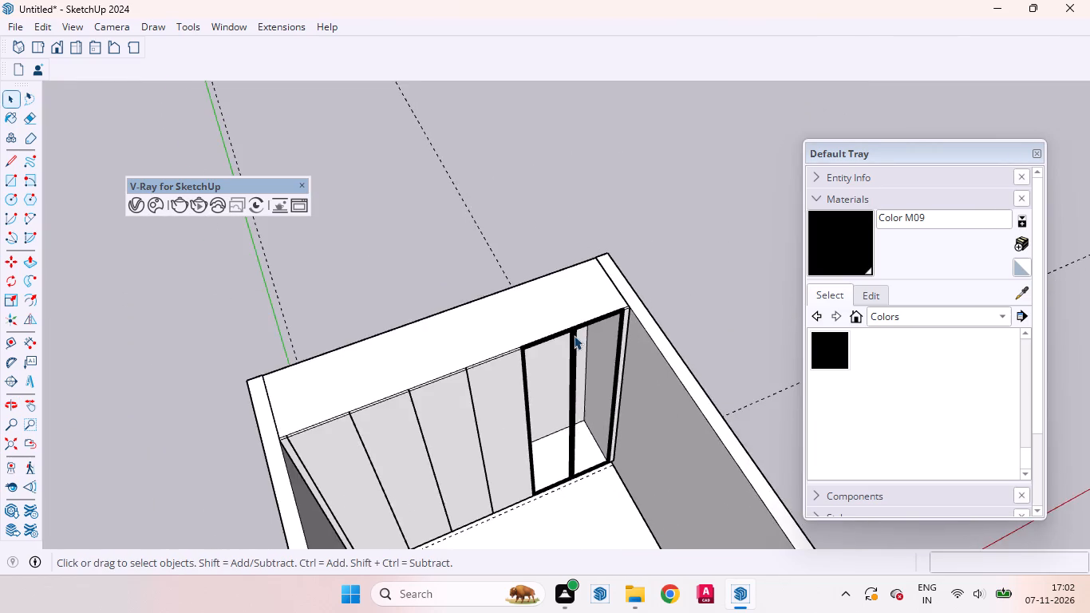
Erase the short edge crossing the thin white strip above the black frame on the end-wall side of the joint.
scroll(574, 335, up, 20)
scroll(574, 335, up, 5)
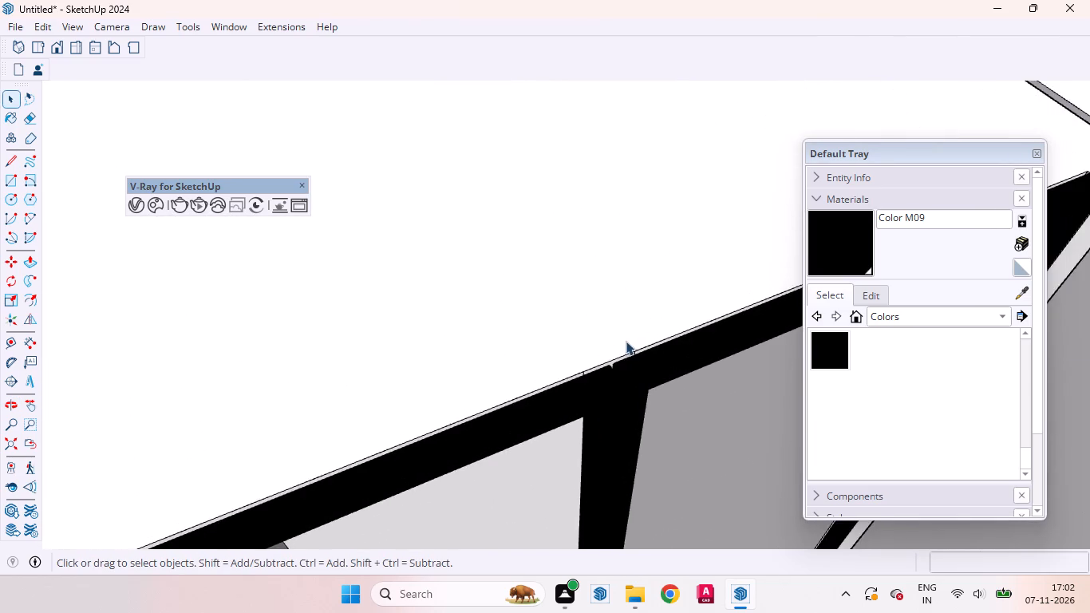
scroll(626, 341, up, 2)
scroll(628, 342, down, 1)
scroll(628, 343, up, 1)
scroll(663, 405, up, 2)
middle_drag(662, 407, 582, 338)
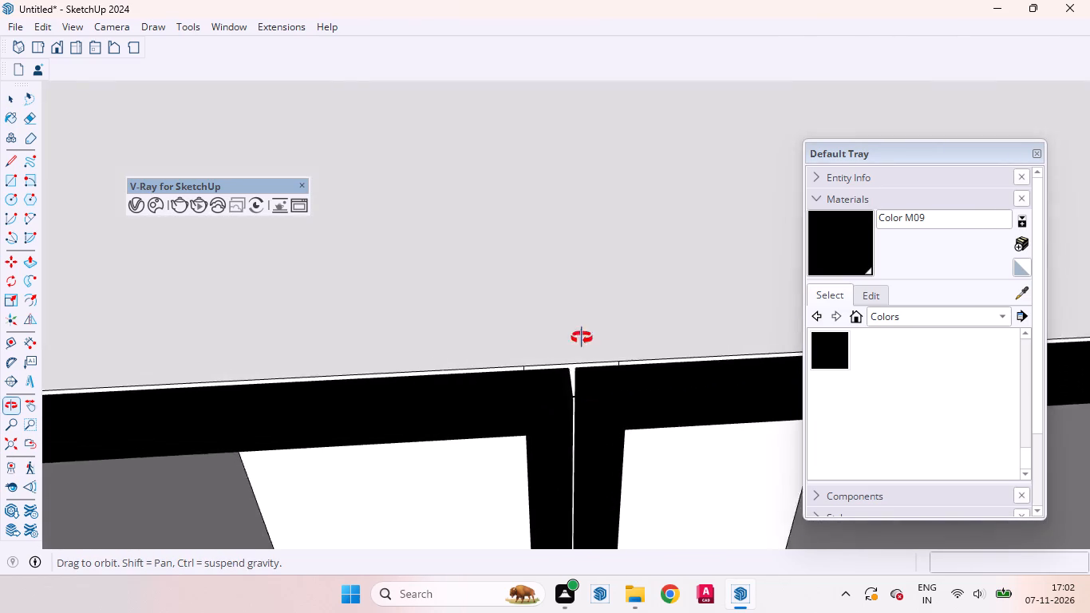
middle_drag(582, 338, 618, 370)
scroll(618, 370, up, 12)
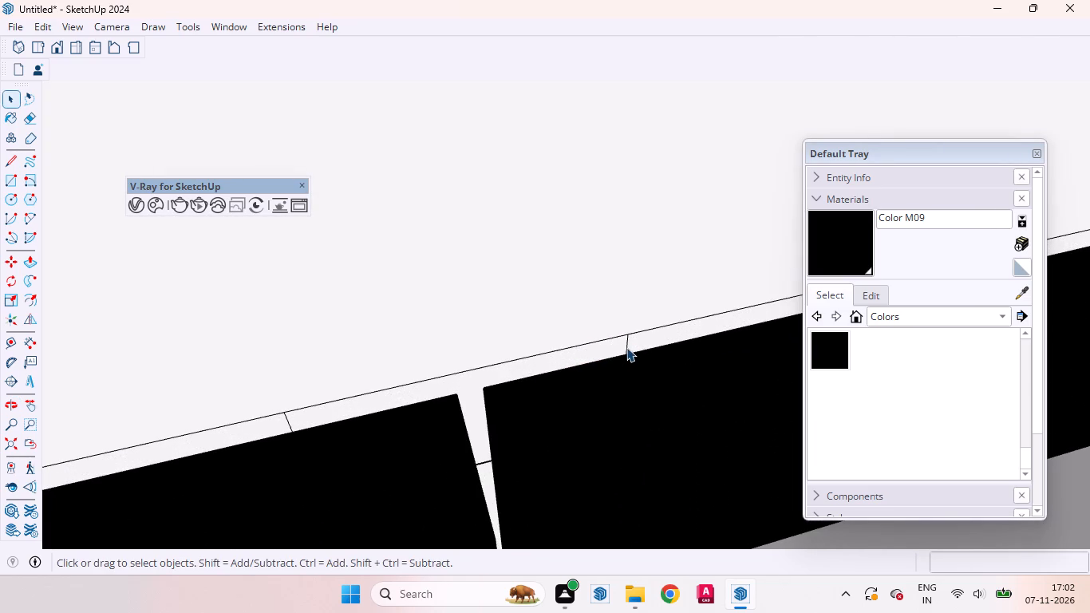
click(626, 347)
double_click(626, 347)
click(626, 347)
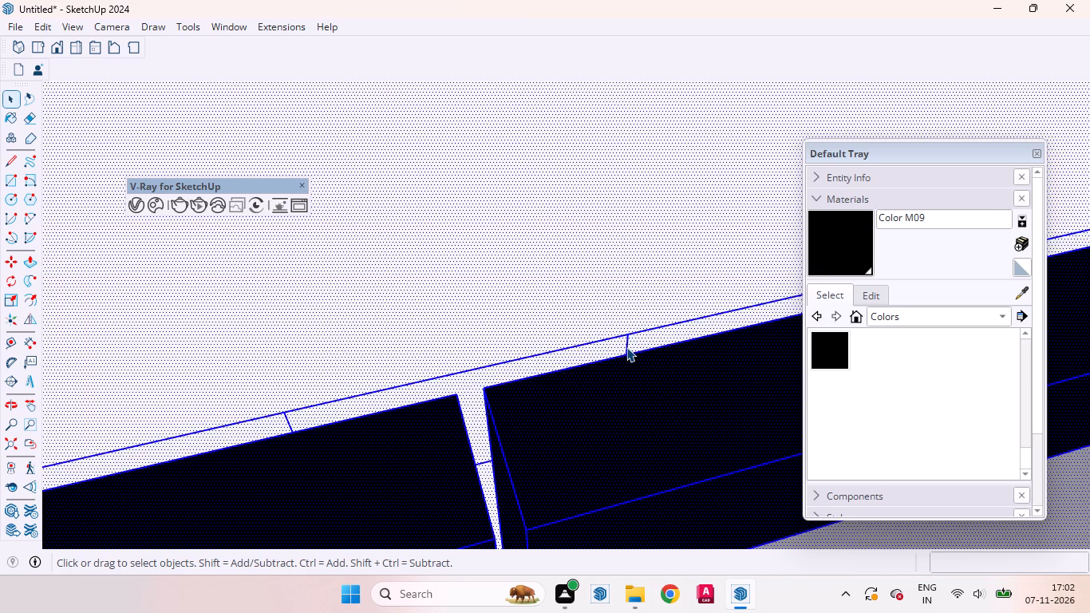
click(626, 347)
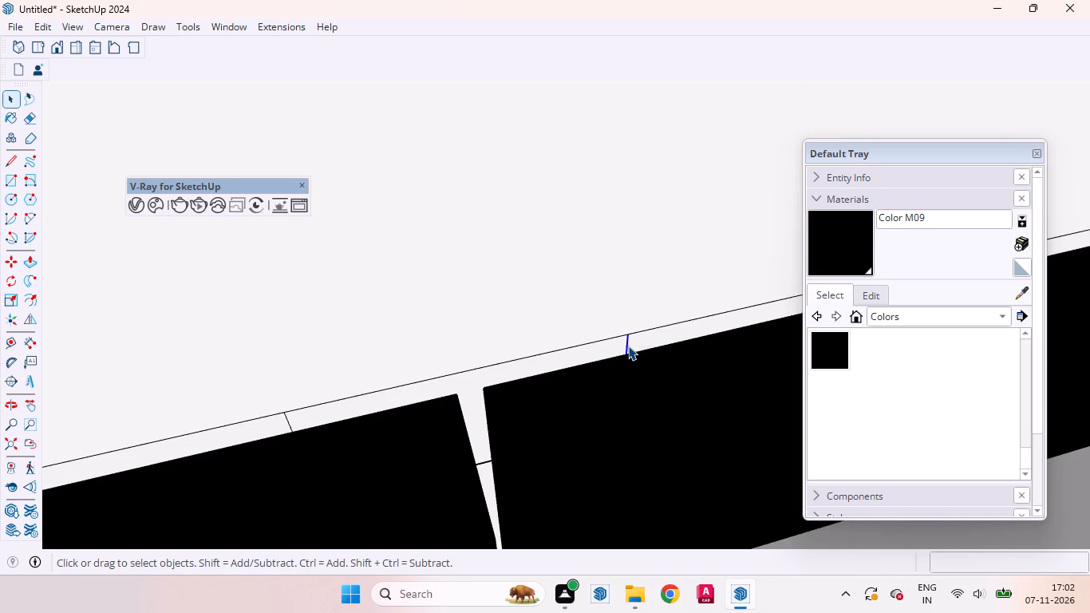
right_click(628, 346)
click(660, 83)
Erase the matching short edge across the white strip on the other side of the frame joint and leave the cabinet group.
scroll(92, 440, down, 1)
scroll(93, 440, up, 8)
scroll(328, 405, down, 1)
scroll(328, 405, up, 2)
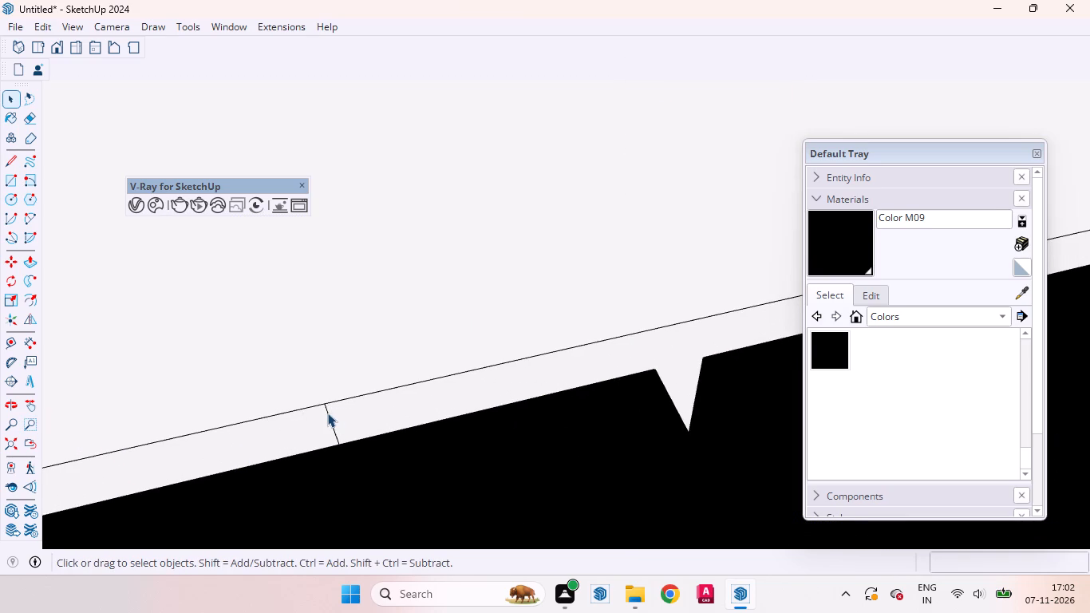
click(326, 413)
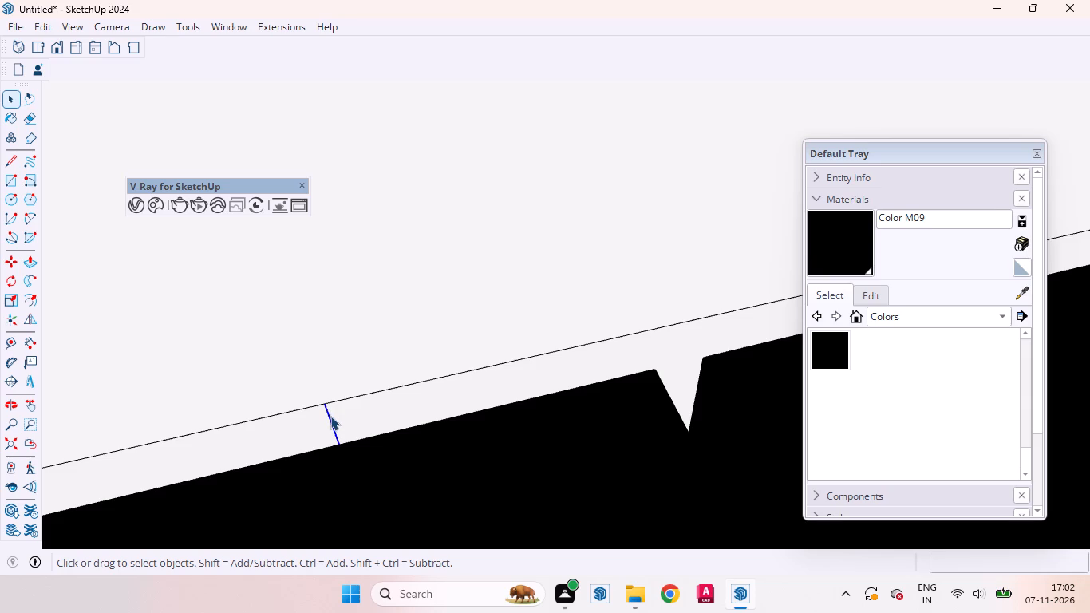
right_click(330, 416)
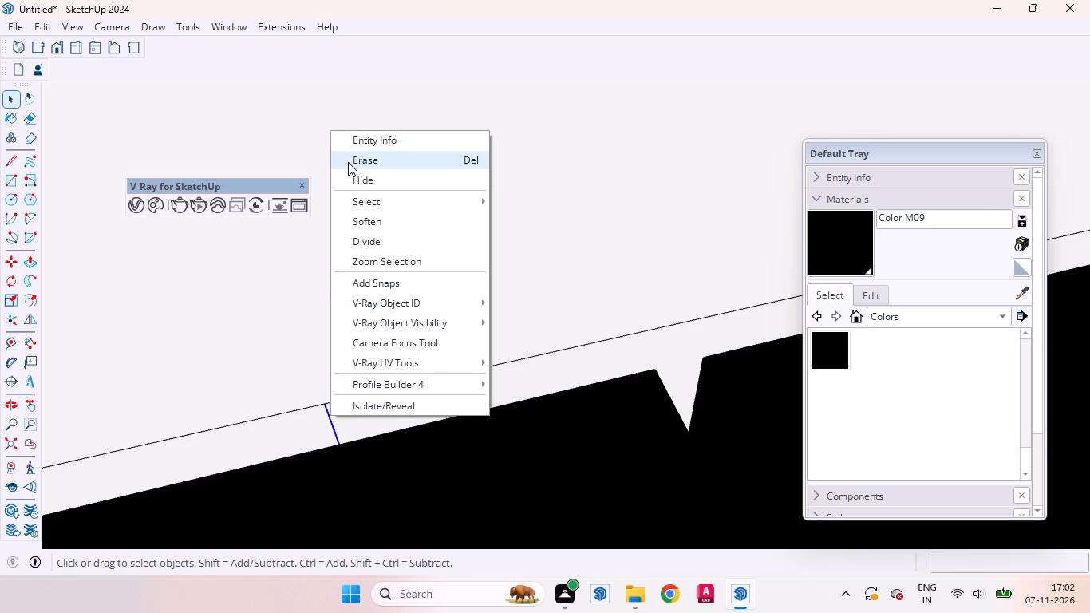
click(348, 162)
scroll(423, 359, down, 18)
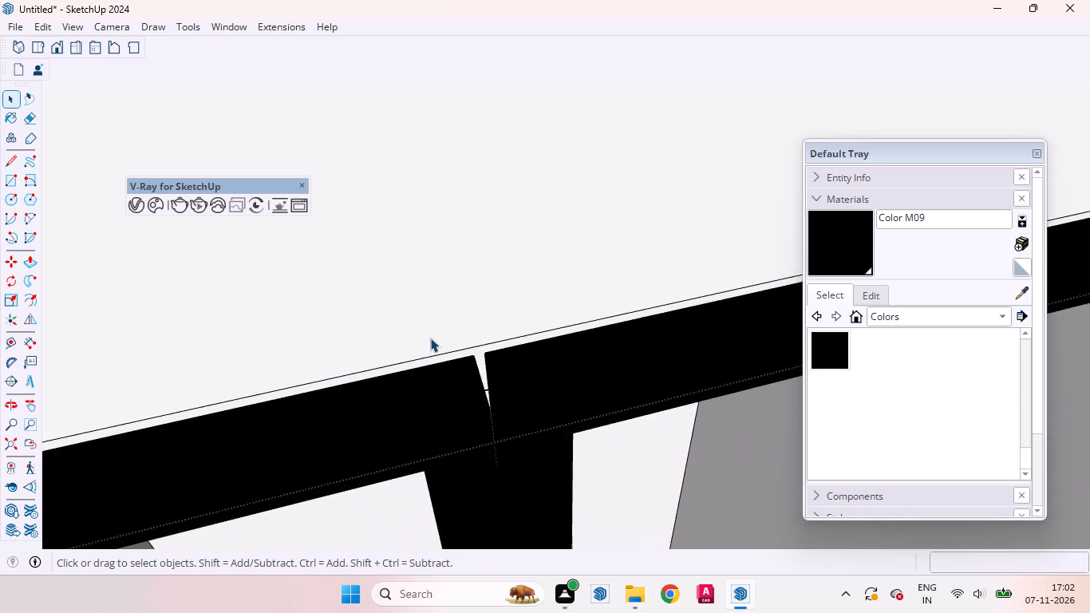
scroll(430, 338, down, 4)
scroll(470, 535, up, 5)
scroll(436, 380, down, 20)
scroll(436, 380, down, 1)
scroll(443, 365, up, 1)
scroll(443, 365, down, 4)
scroll(357, 314, down, 13)
click(502, 319)
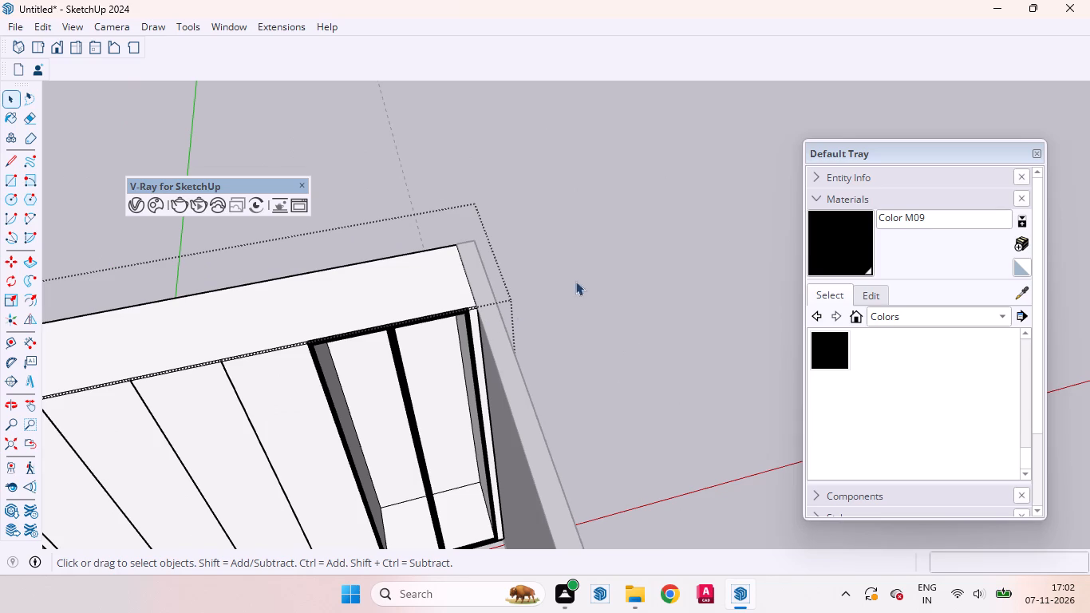
click(637, 243)
Examine the black frame's top corner where it meets the narrow end filler panel beside the wall.
click(436, 301)
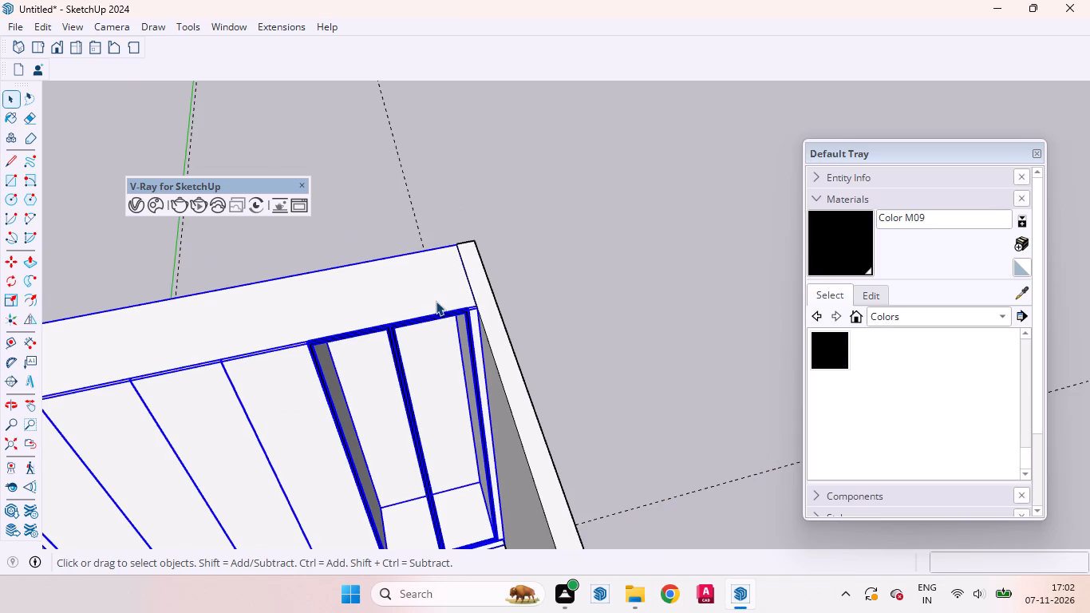
scroll(484, 307, down, 1)
scroll(484, 307, up, 9)
scroll(574, 372, up, 5)
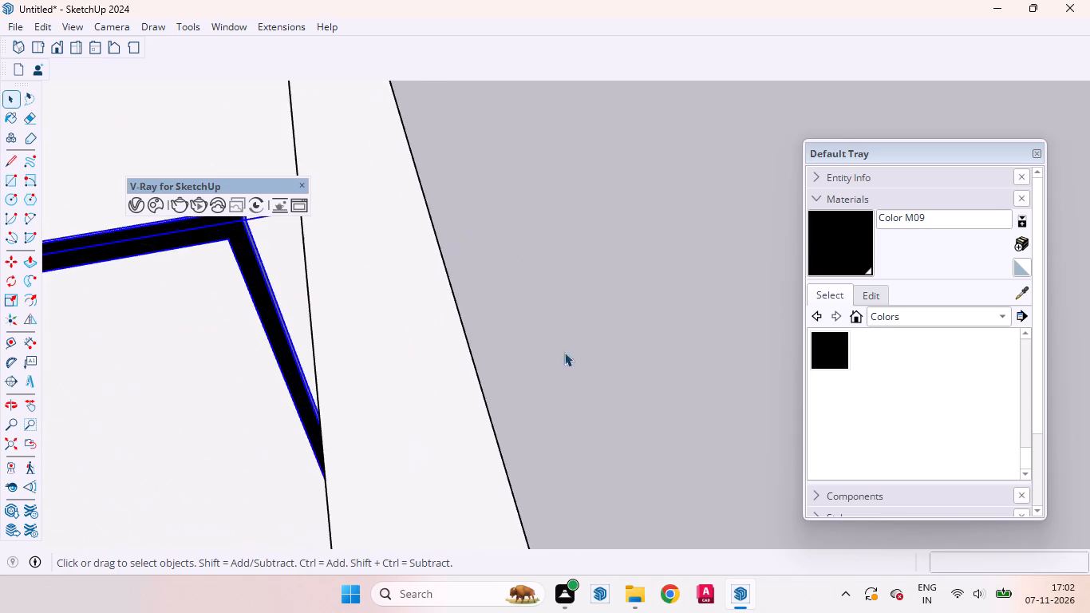
scroll(515, 289, down, 10)
click(584, 290)
scroll(485, 256, up, 7)
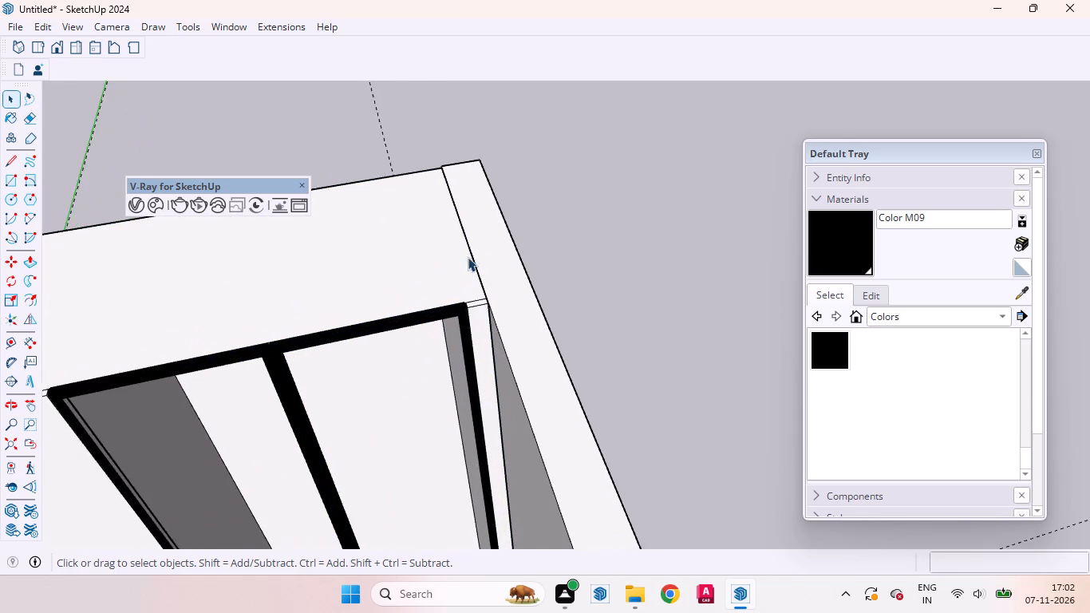
scroll(468, 257, up, 4)
scroll(440, 310, down, 1)
scroll(440, 310, up, 19)
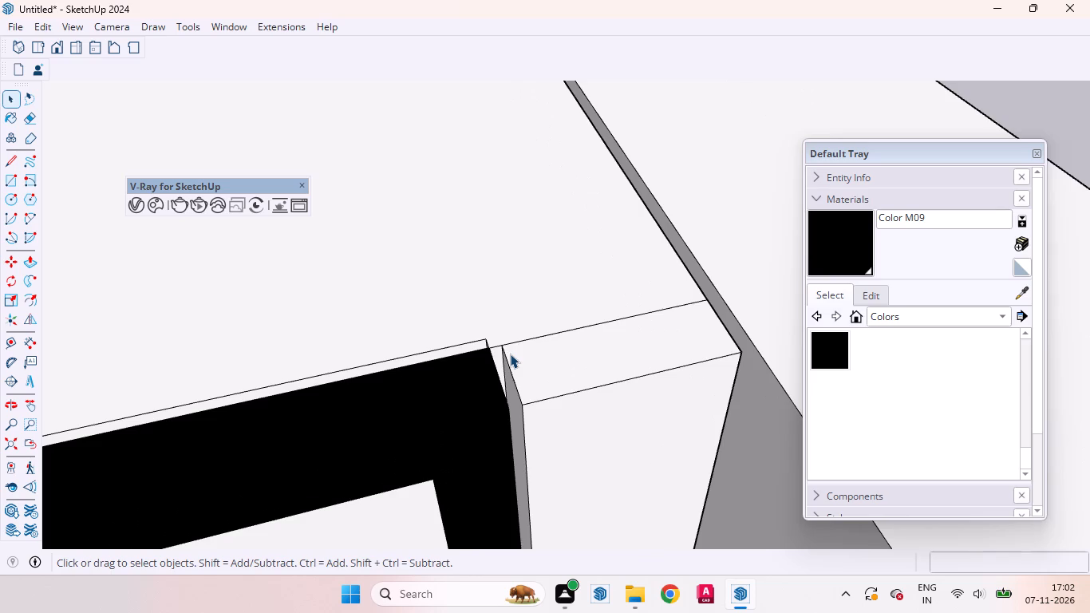
middle_drag(510, 360, 547, 259)
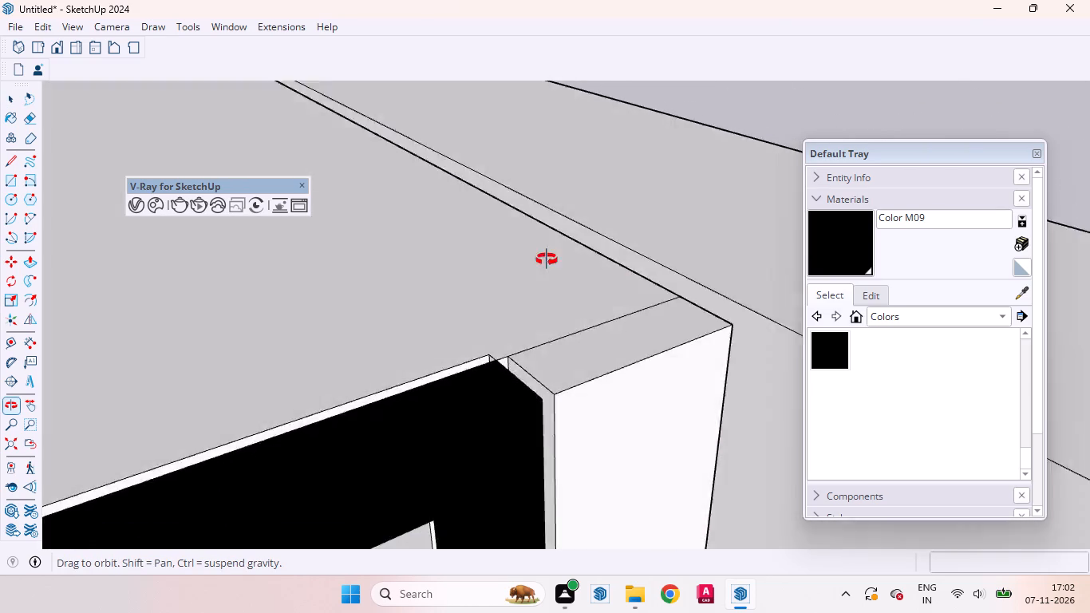
middle_drag(547, 259, 452, 208)
scroll(452, 208, down, 16)
scroll(521, 202, up, 1)
scroll(521, 202, down, 4)
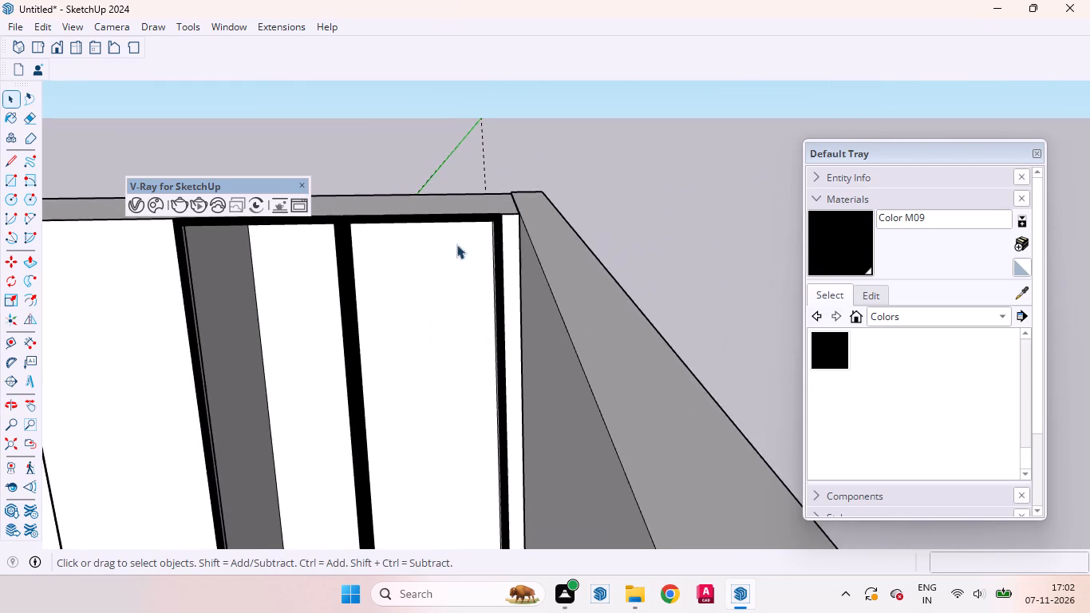
Inspect the back and side faces inside the open compartments within the cabinet group.
scroll(396, 262, up, 8)
click(405, 266)
double_click(407, 266)
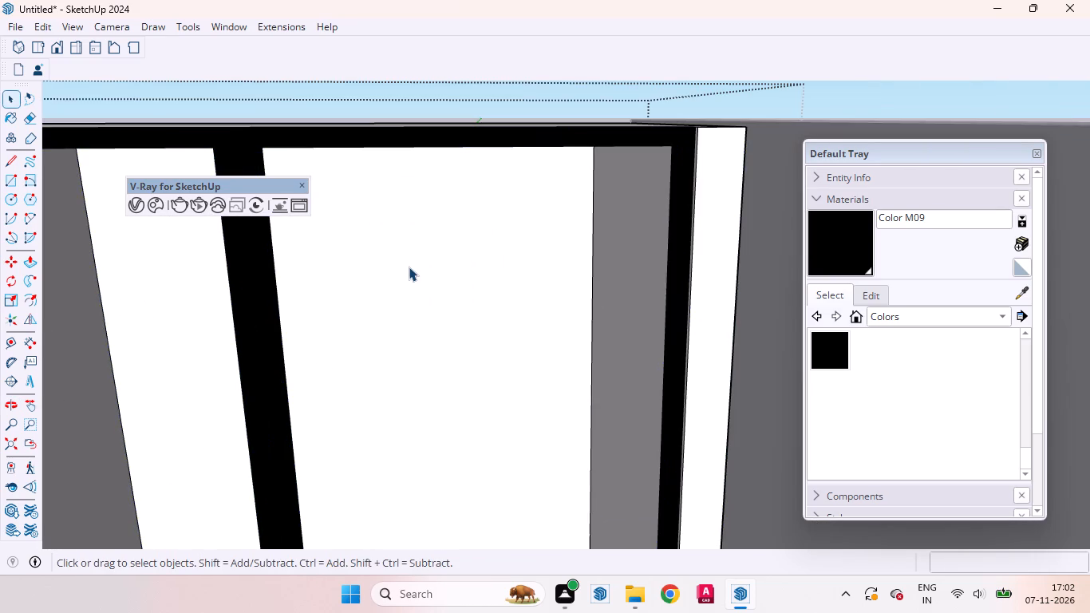
click(409, 267)
scroll(455, 266, down, 4)
click(401, 303)
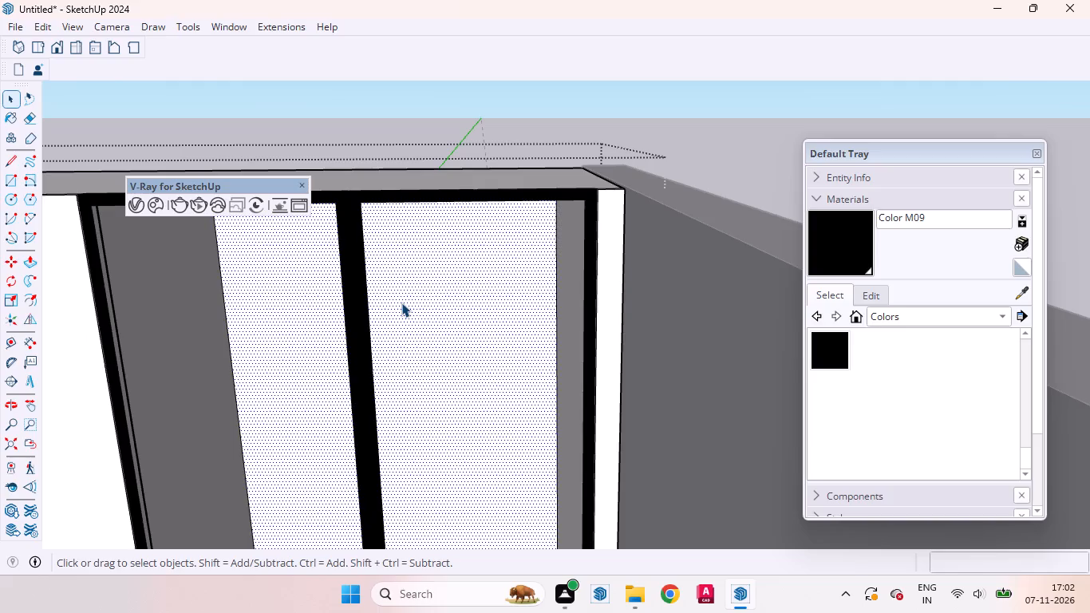
scroll(449, 294, down, 4)
middle_drag(420, 317, 545, 308)
click(551, 299)
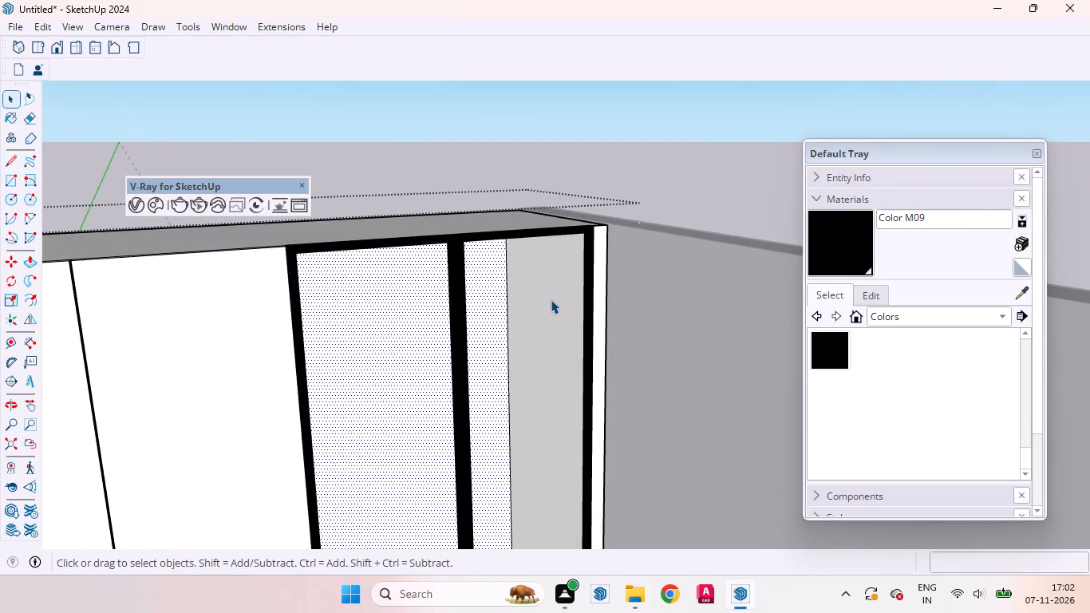
middle_drag(503, 337, 356, 341)
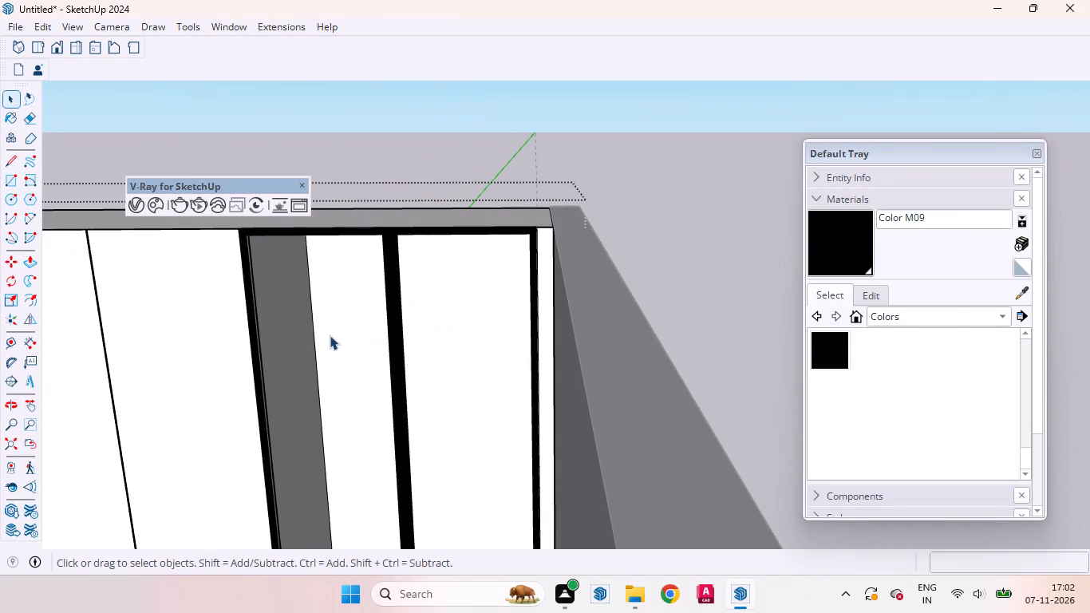
click(308, 341)
middle_drag(314, 346, 160, 430)
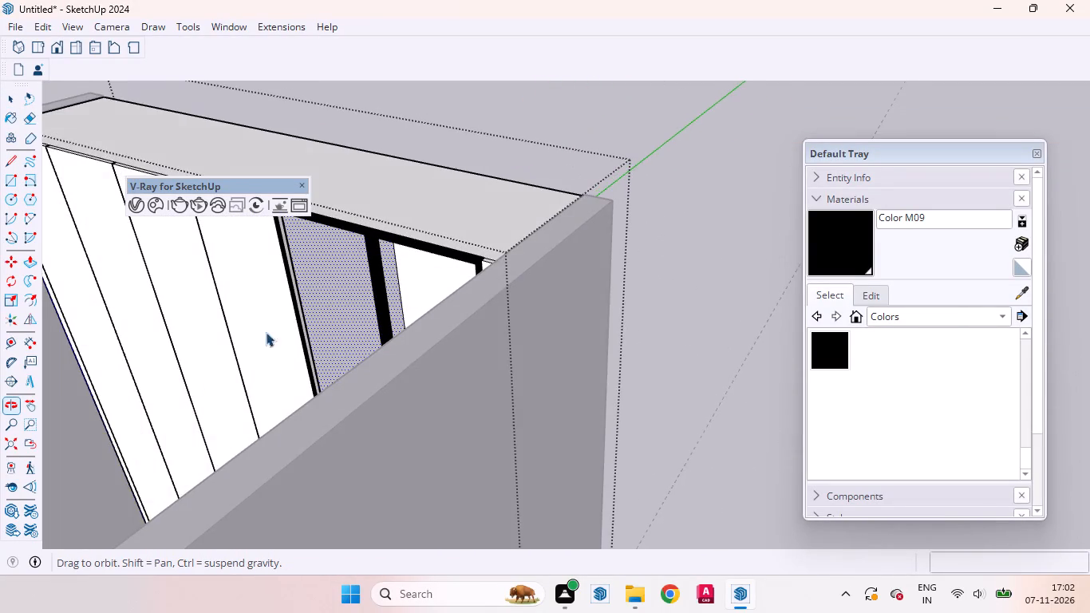
click(663, 166)
Review the complete cabinet between the two walls from above and from the front.
scroll(555, 166, down, 5)
middle_drag(498, 248, 560, 278)
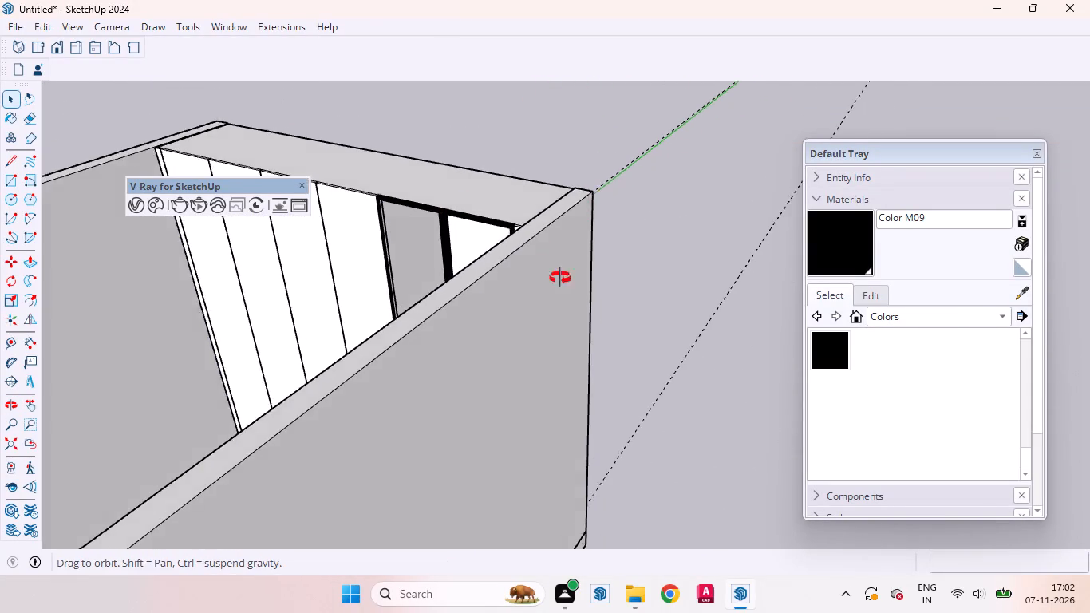
middle_drag(560, 278, 667, 310)
click(526, 263)
scroll(545, 237, down, 4)
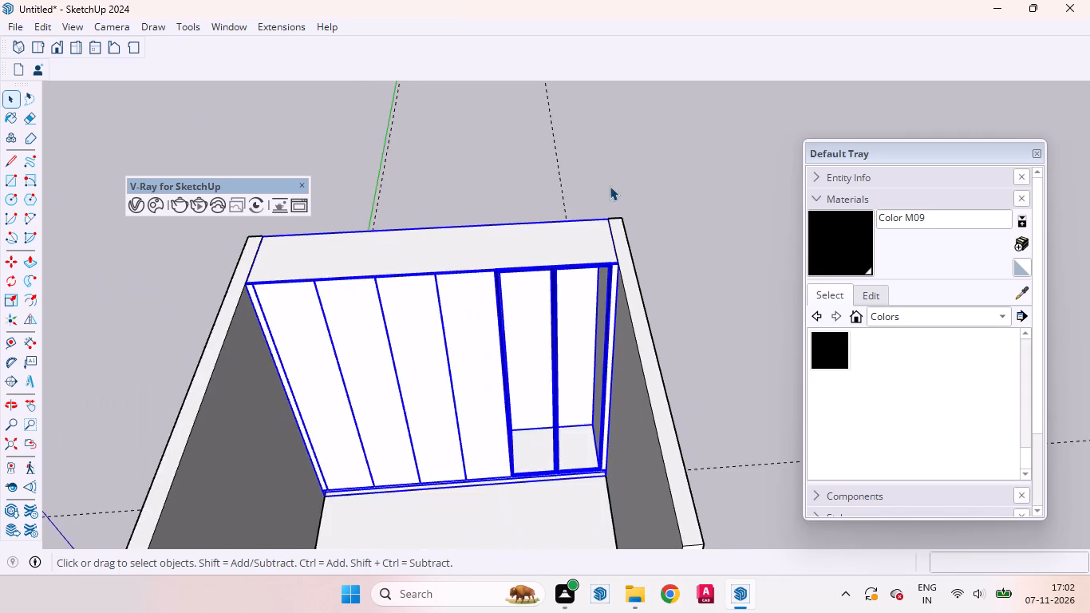
scroll(610, 184, down, 4)
scroll(519, 366, up, 5)
scroll(519, 366, down, 1)
scroll(519, 366, up, 1)
scroll(621, 382, up, 5)
scroll(764, 492, down, 6)
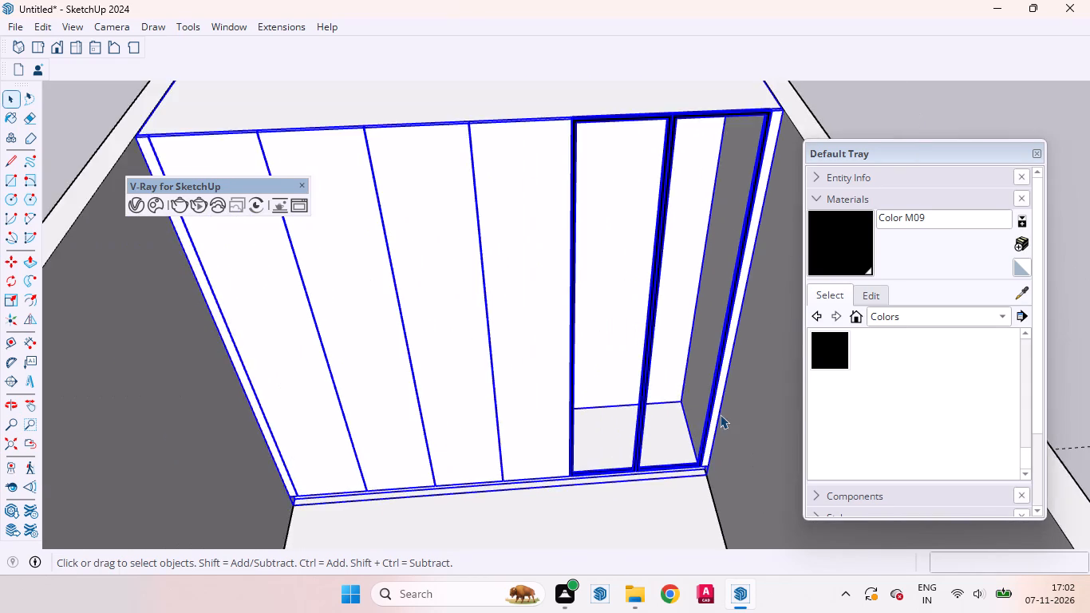
scroll(720, 414, down, 12)
middle_drag(721, 424, 622, 275)
scroll(622, 275, up, 2)
scroll(623, 276, down, 3)
scroll(626, 278, up, 2)
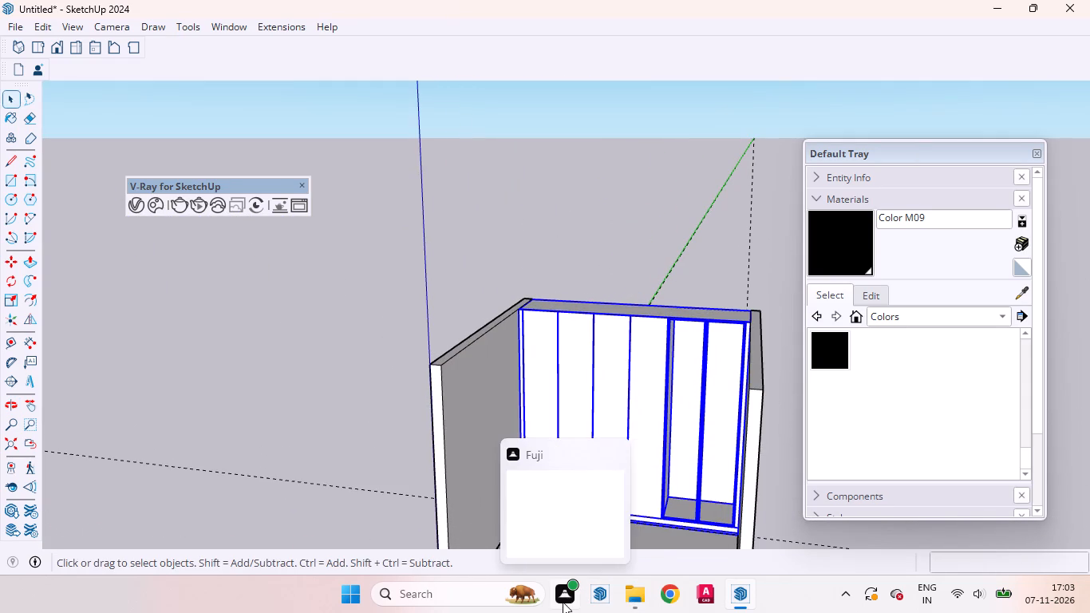
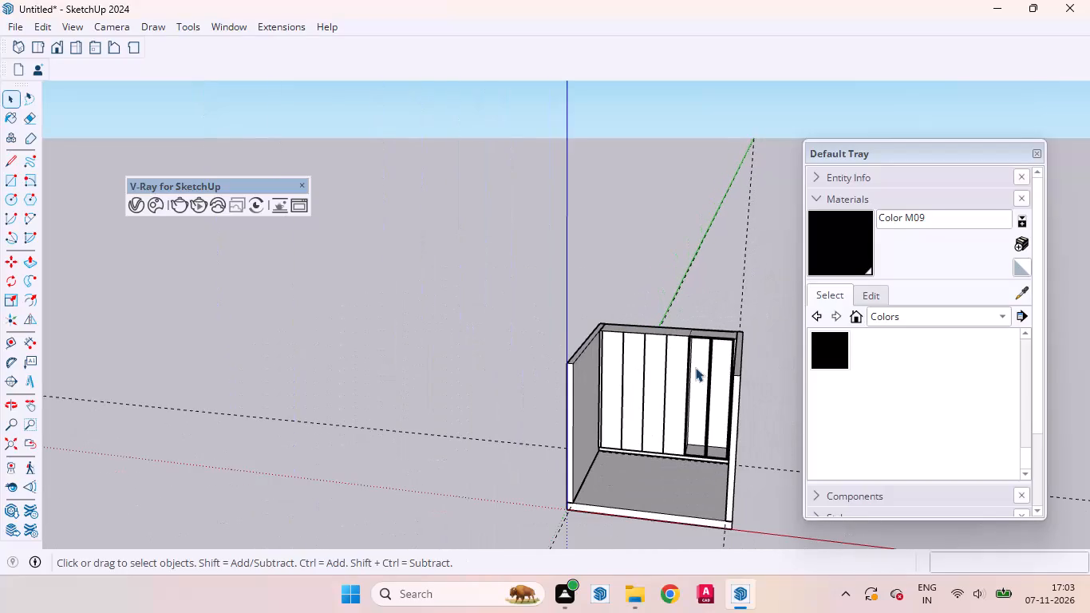
Examine the floor, back and side faces at the bottom of the black-framed open compartments inside the cabinet group.
middle_drag(695, 367, 705, 394)
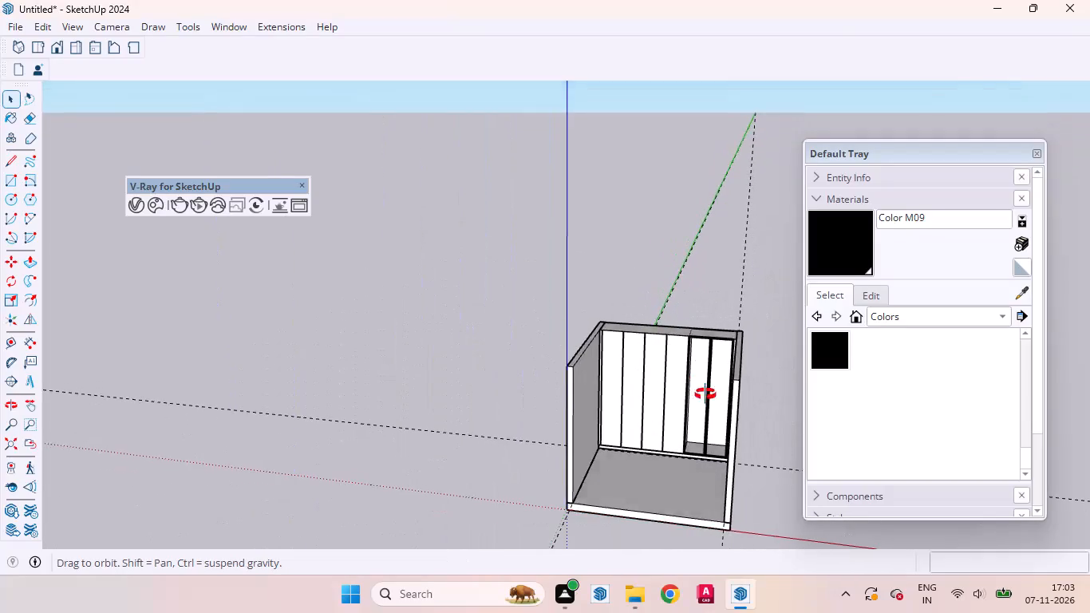
middle_drag(705, 394, 805, 495)
scroll(806, 449, up, 6)
scroll(629, 353, up, 5)
scroll(639, 353, down, 2)
scroll(639, 354, up, 5)
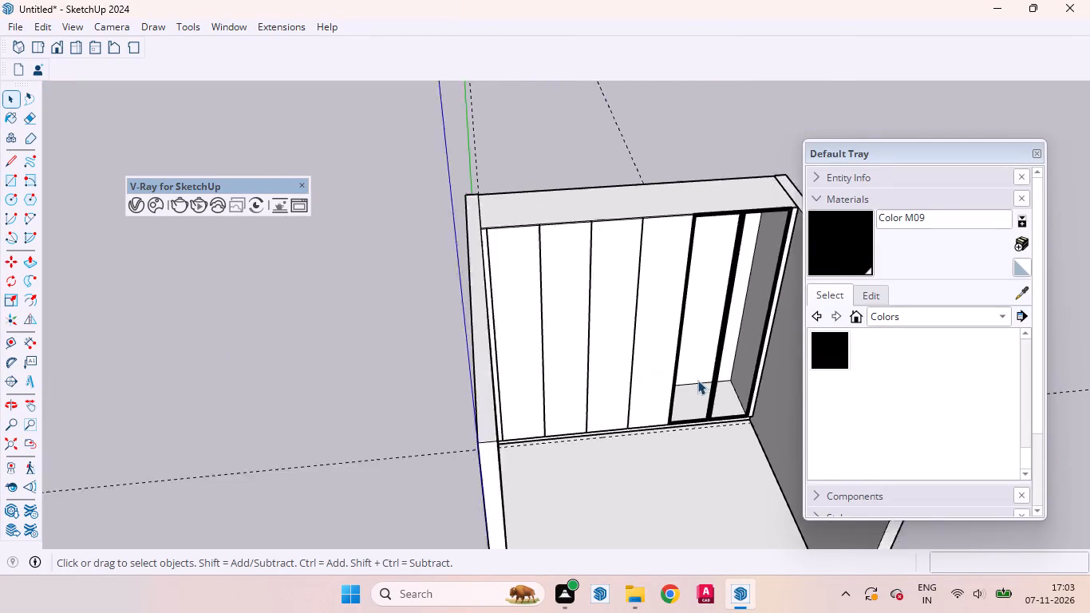
scroll(697, 380, up, 5)
click(702, 397)
triple_click(702, 401)
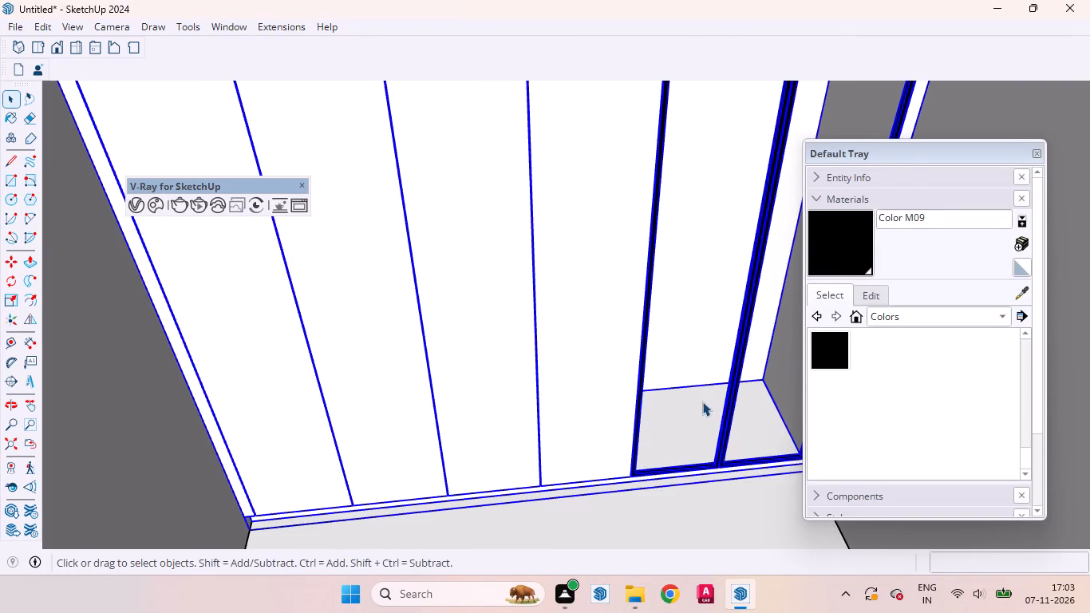
scroll(701, 403, down, 2)
click(699, 405)
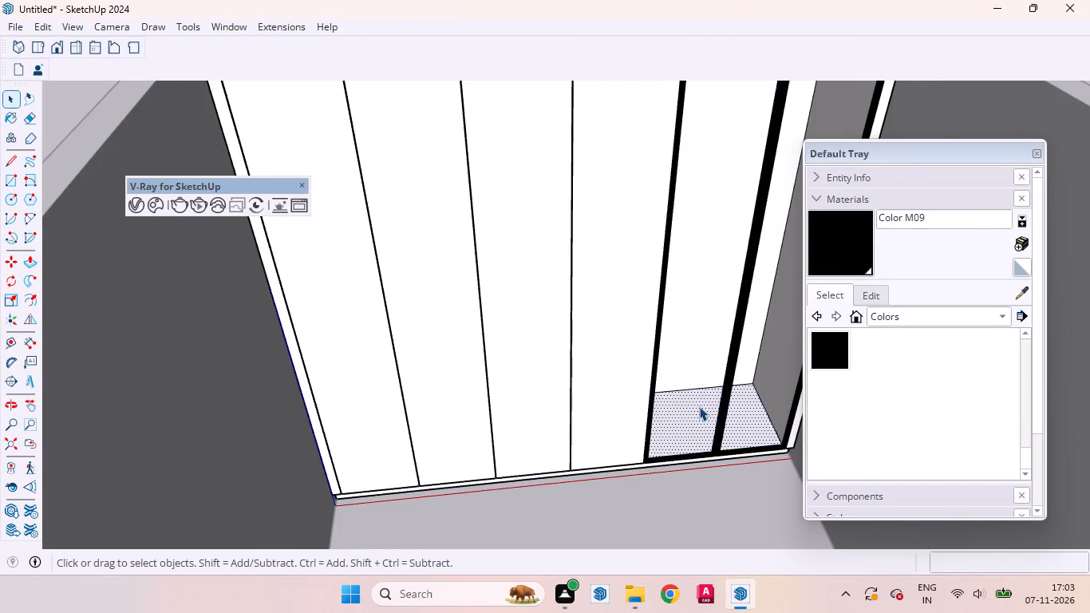
scroll(699, 406, down, 9)
middle_drag(698, 412, 635, 315)
scroll(682, 432, up, 5)
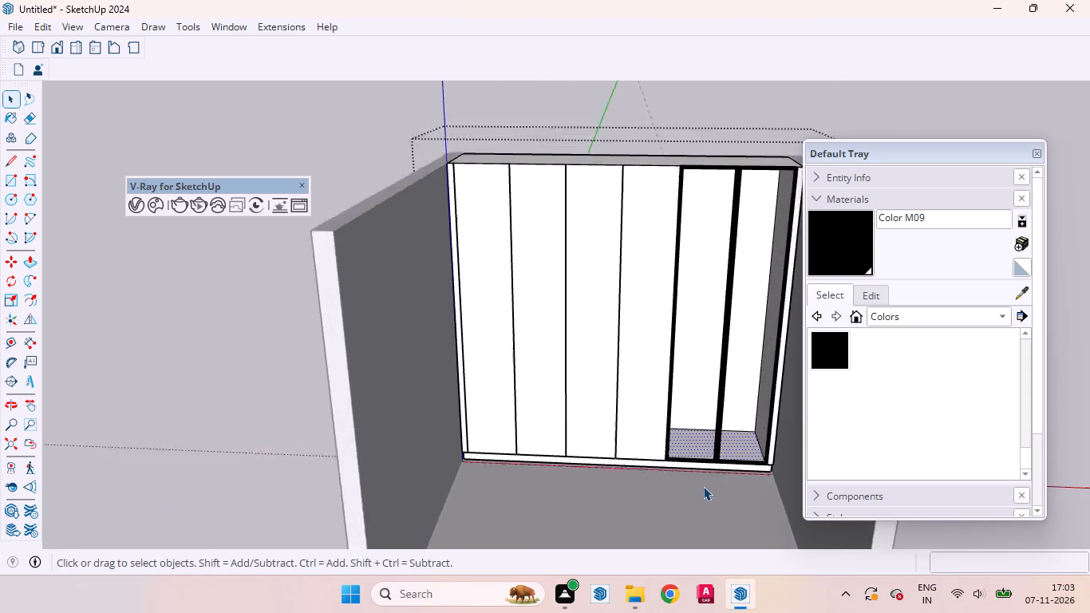
scroll(703, 486, up, 4)
scroll(705, 485, down, 5)
scroll(767, 468, up, 8)
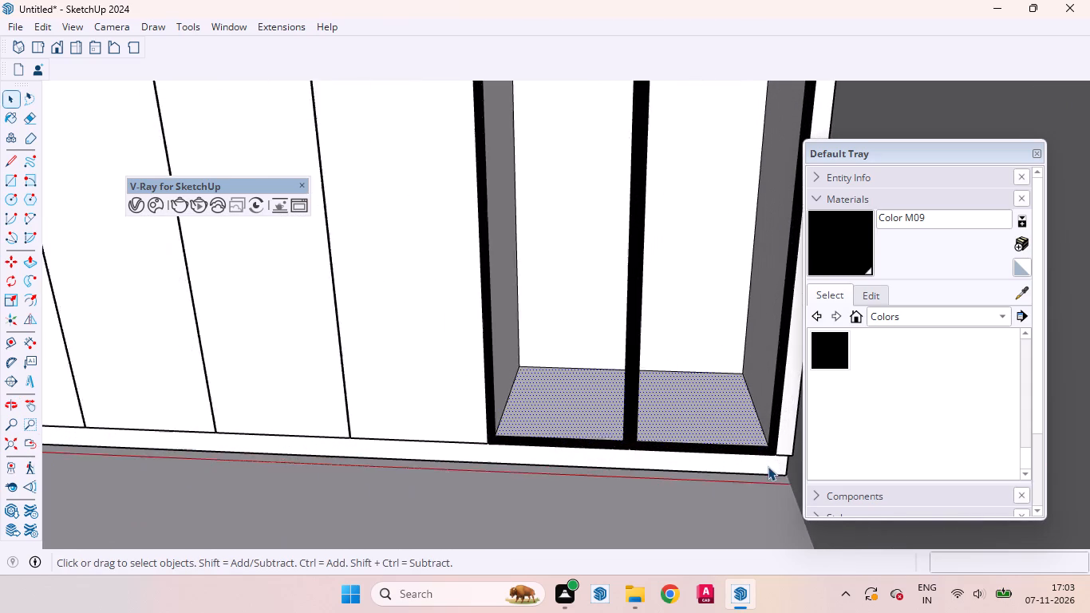
scroll(768, 466, up, 4)
scroll(768, 464, down, 1)
scroll(768, 464, up, 5)
middle_drag(767, 461, 717, 409)
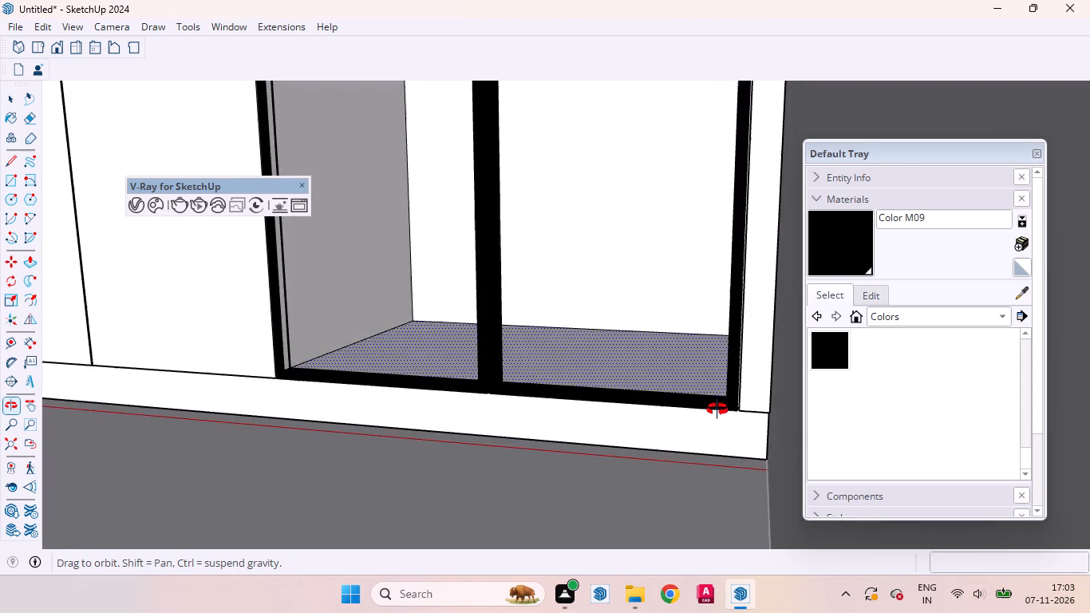
middle_drag(717, 409, 867, 540)
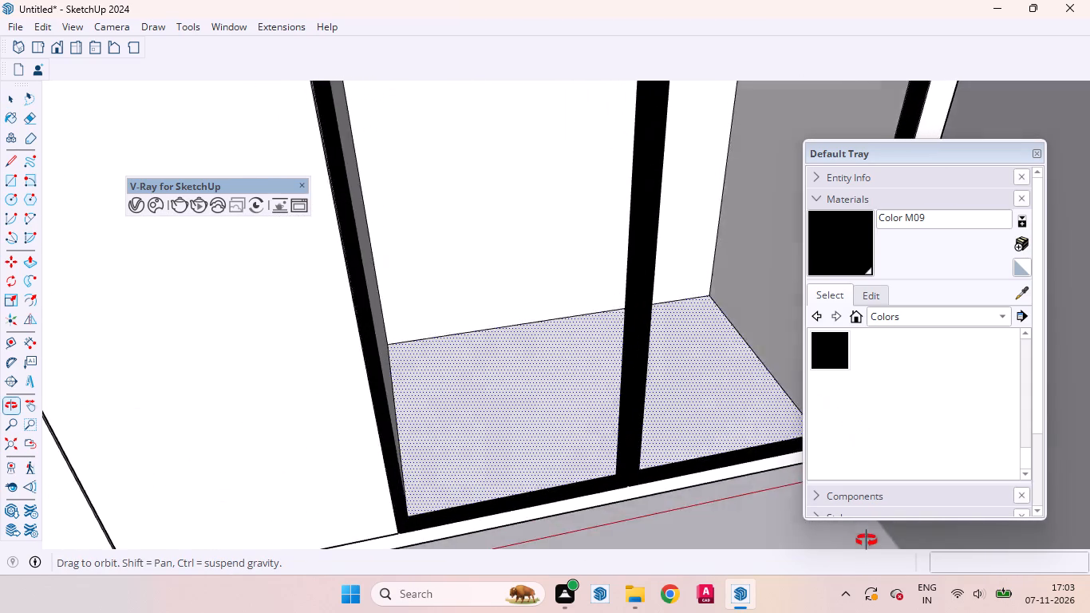
middle_drag(867, 540, 737, 558)
scroll(689, 321, up, 5)
middle_drag(722, 366, 773, 458)
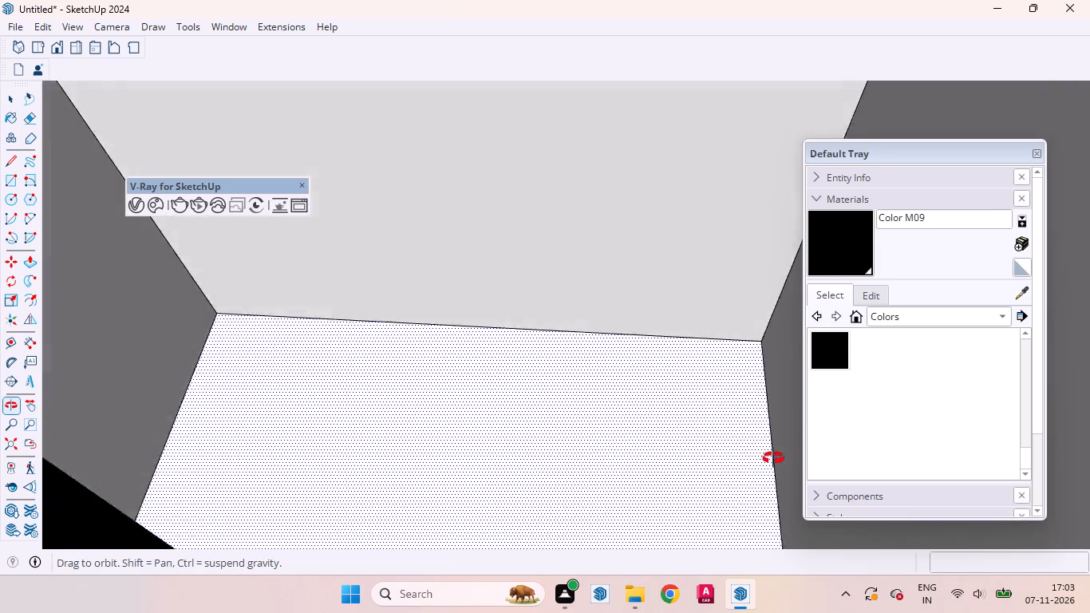
middle_drag(773, 458, 698, 267)
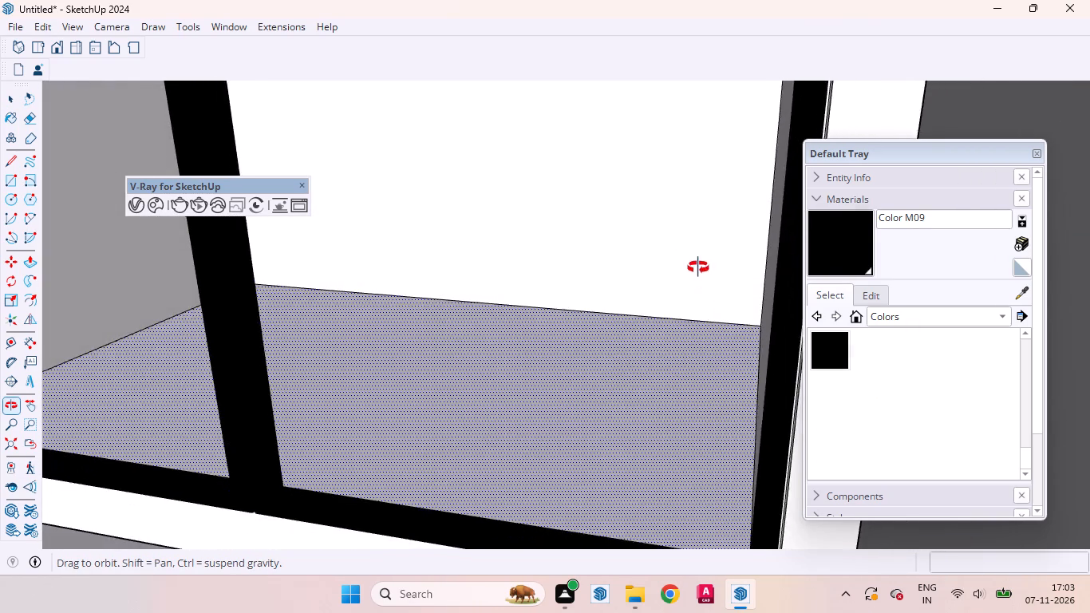
middle_drag(698, 267, 957, 495)
scroll(911, 465, down, 7)
scroll(731, 398, up, 1)
scroll(731, 398, down, 6)
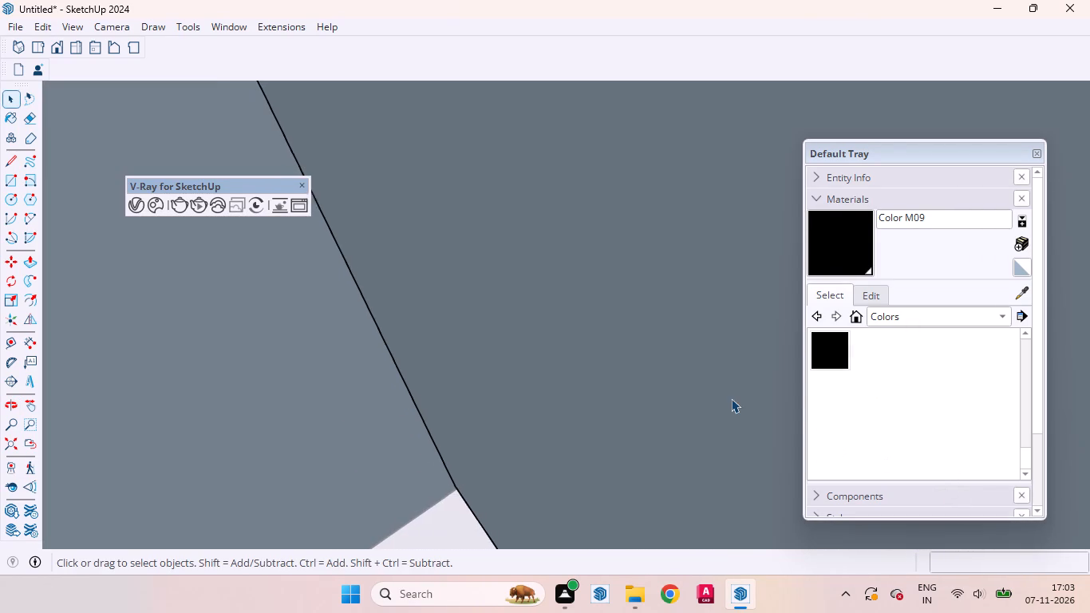
scroll(731, 398, down, 1)
click(38, 445)
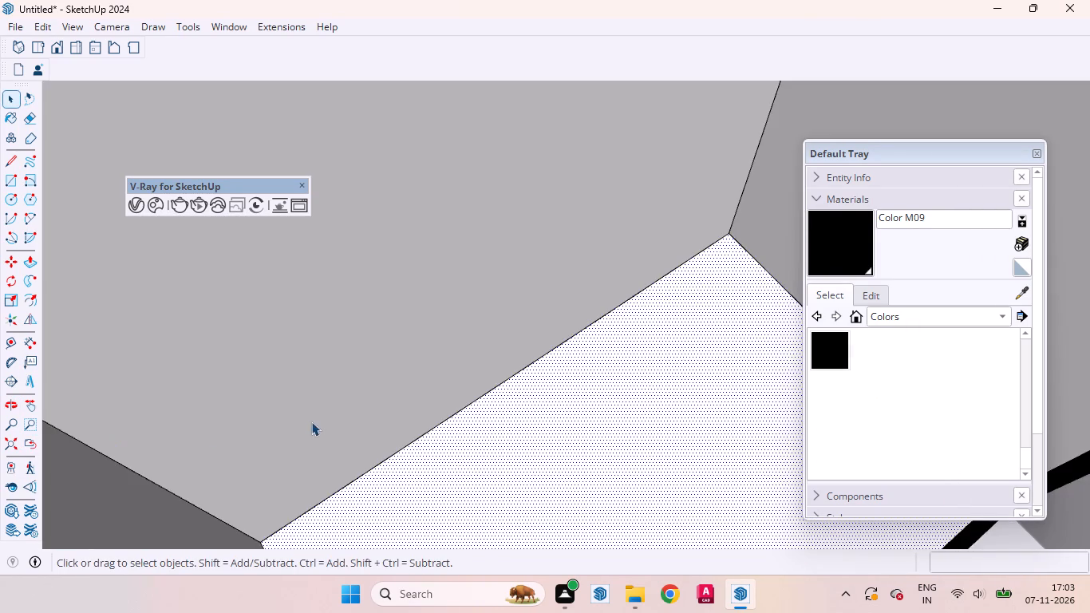
middle_drag(316, 421, 199, 289)
scroll(274, 291, down, 10)
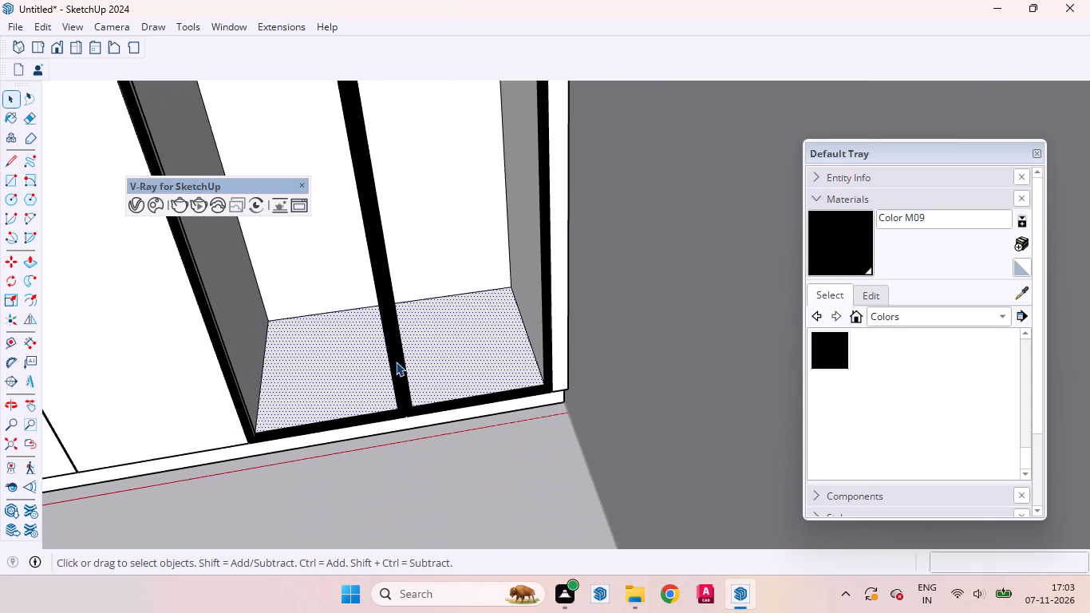
scroll(397, 358, down, 13)
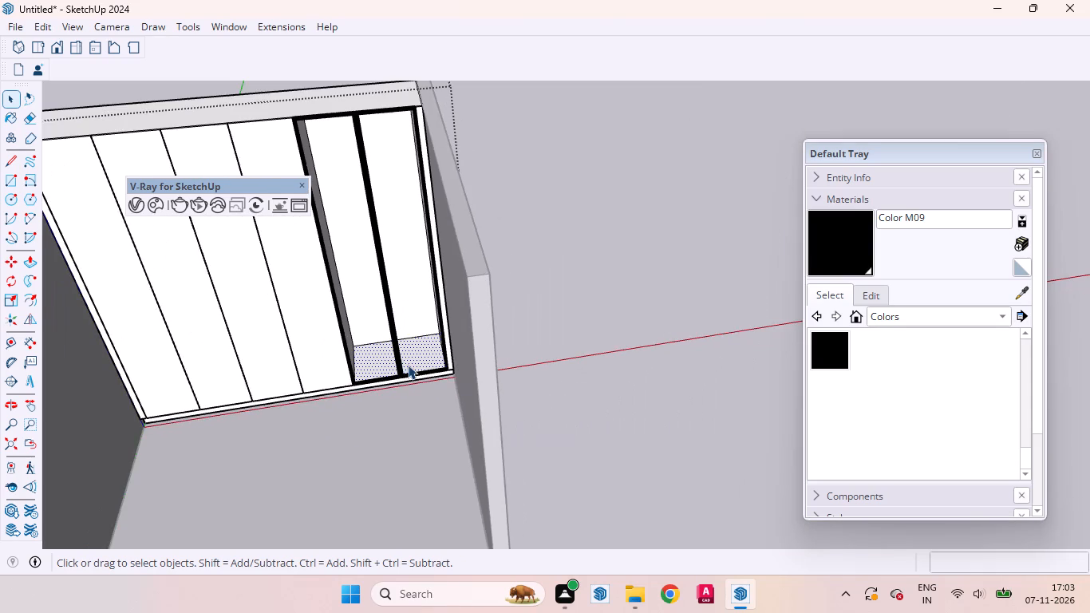
middle_drag(407, 365, 531, 257)
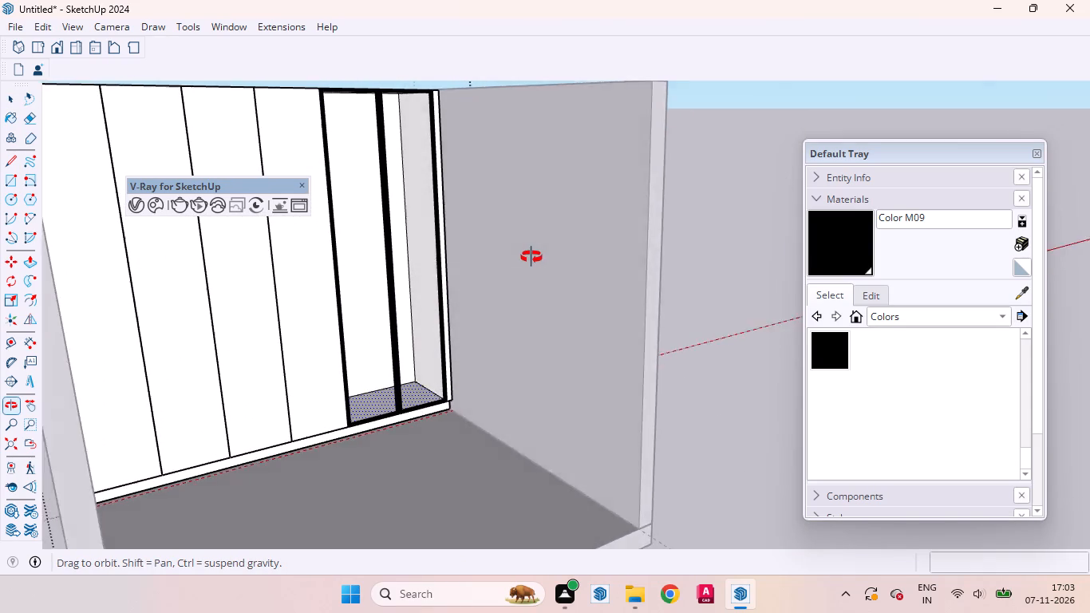
middle_drag(531, 257, 435, 233)
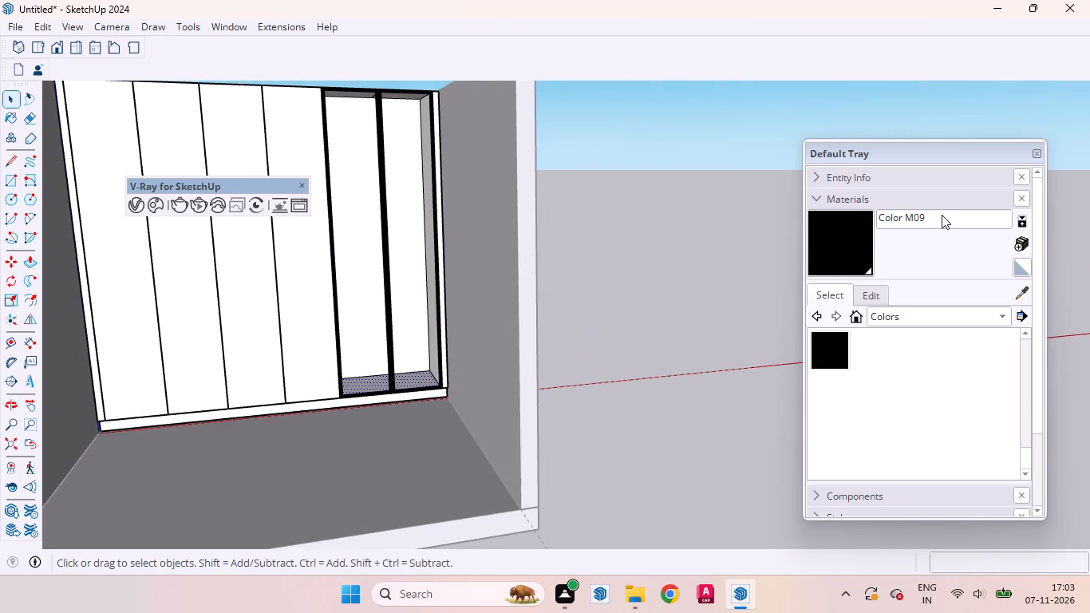
scroll(576, 258, down, 5)
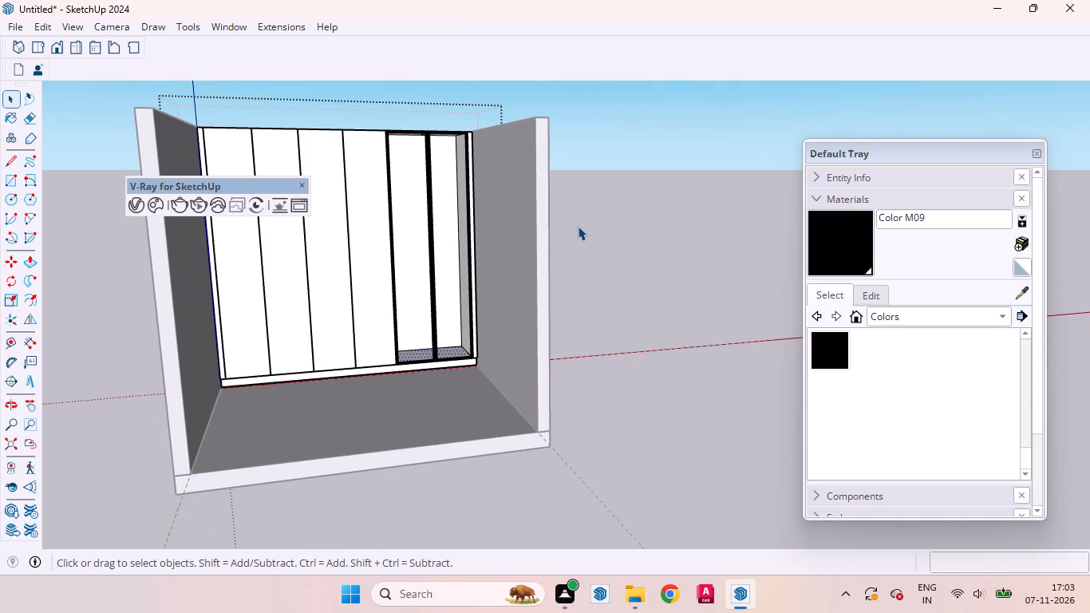
Erase the stray edge dividing the underside of the top inside the black-framed open compartments.
scroll(435, 127, up, 9)
middle_drag(411, 149, 412, 38)
scroll(401, 91, up, 2)
scroll(401, 91, down, 1)
scroll(401, 91, up, 5)
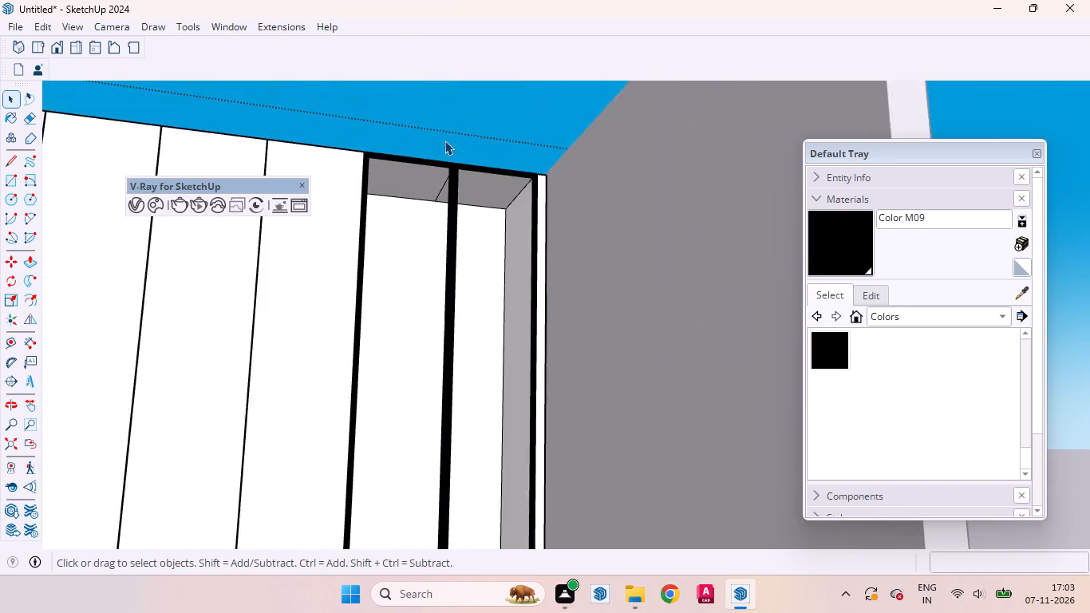
scroll(444, 140, up, 8)
middle_drag(414, 216, 451, 115)
scroll(456, 123, up, 4)
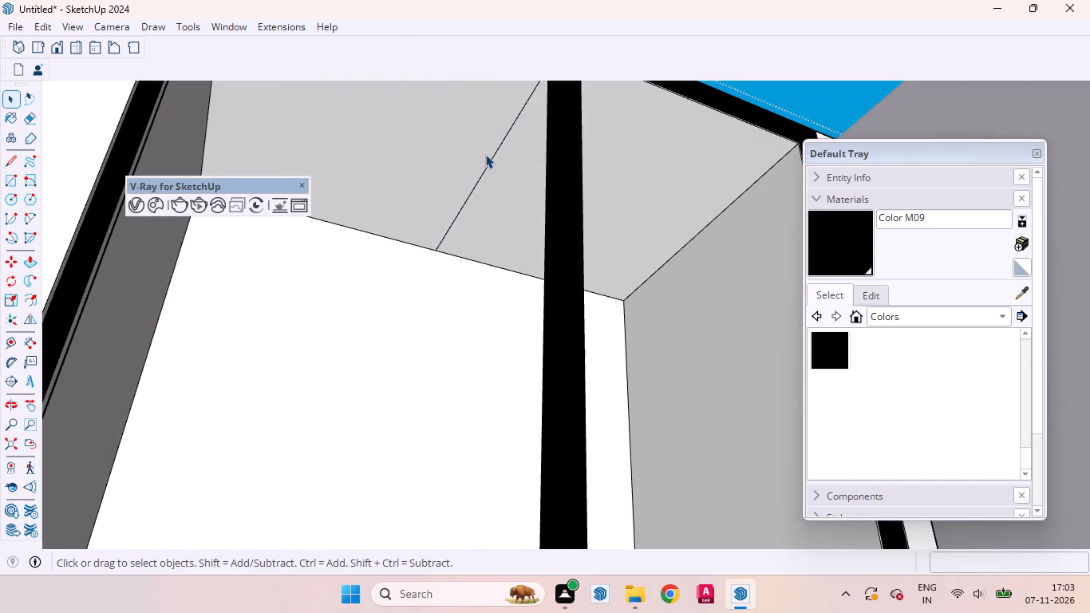
click(492, 158)
click(492, 158)
click(492, 158)
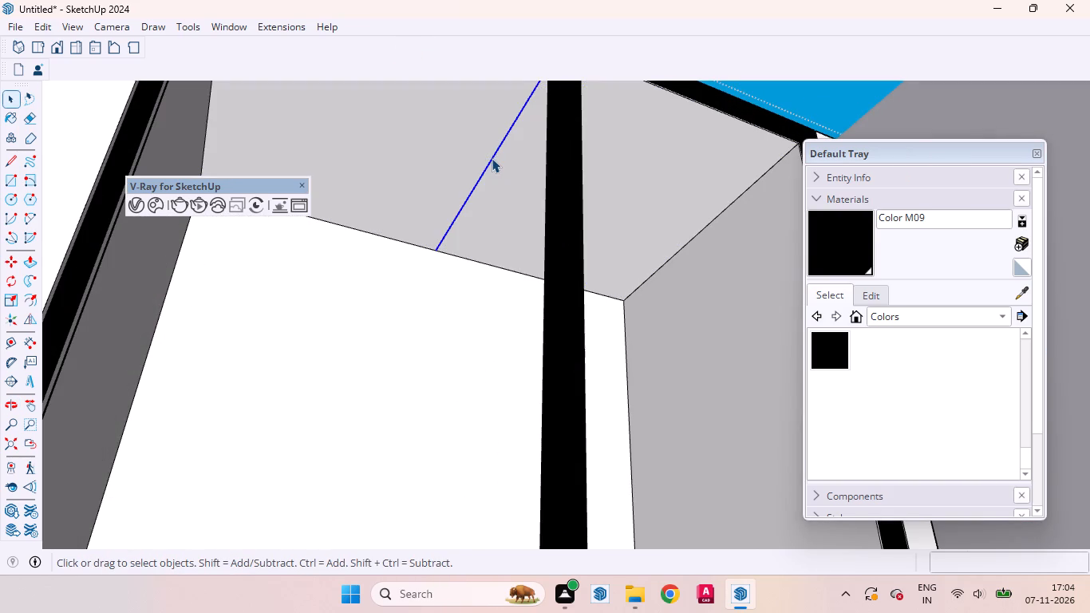
right_click(492, 158)
click(517, 180)
Copy the compartments' inner top face straight down about 1' 8 1/2" along the back corner as a shelf face.
click(480, 173)
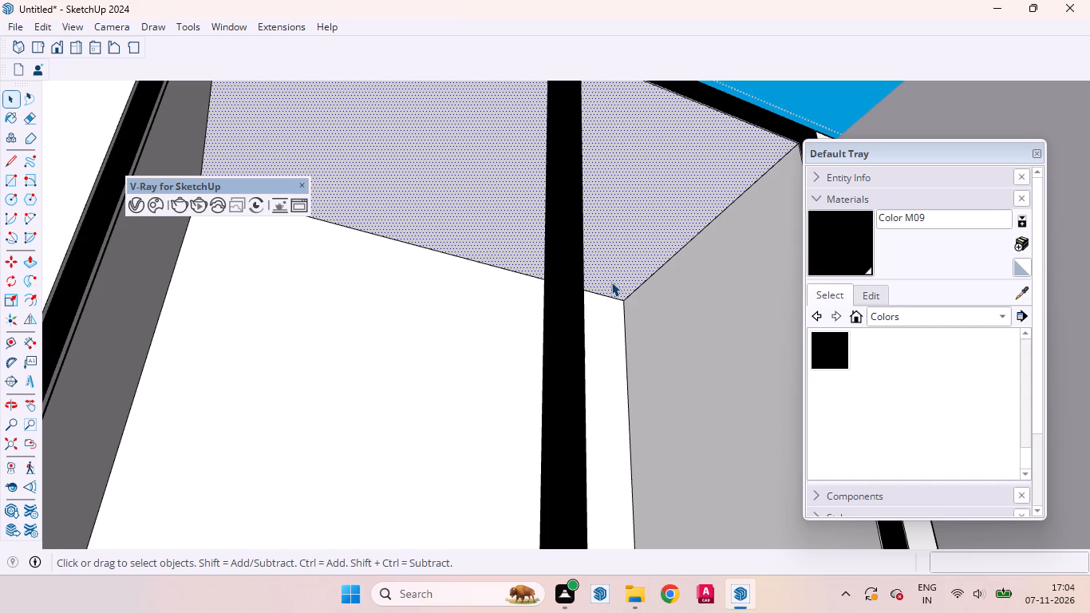
key(m)
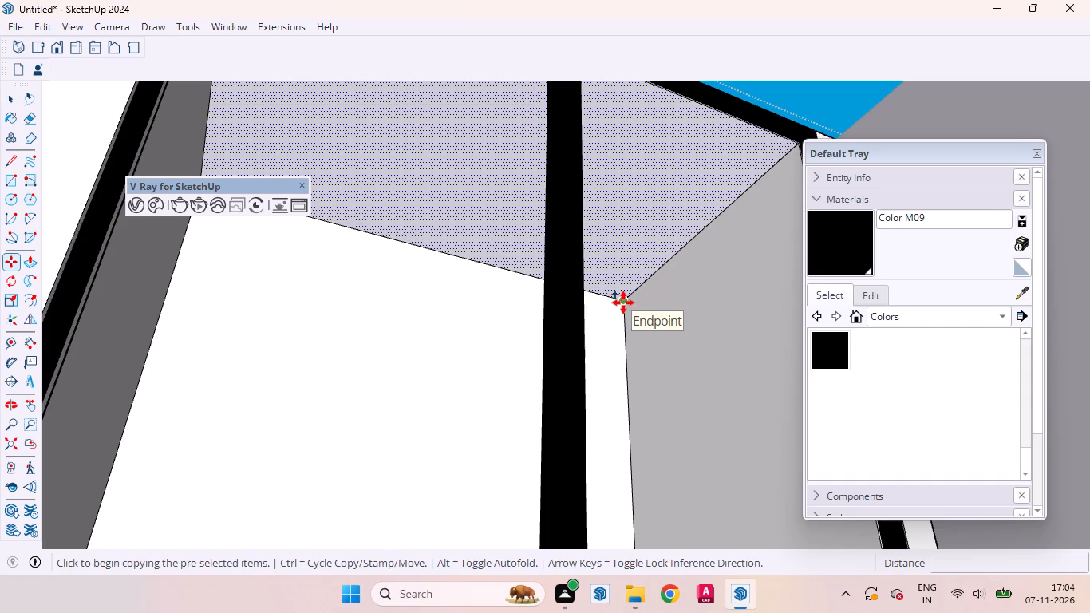
click(623, 303)
scroll(619, 347, down, 6)
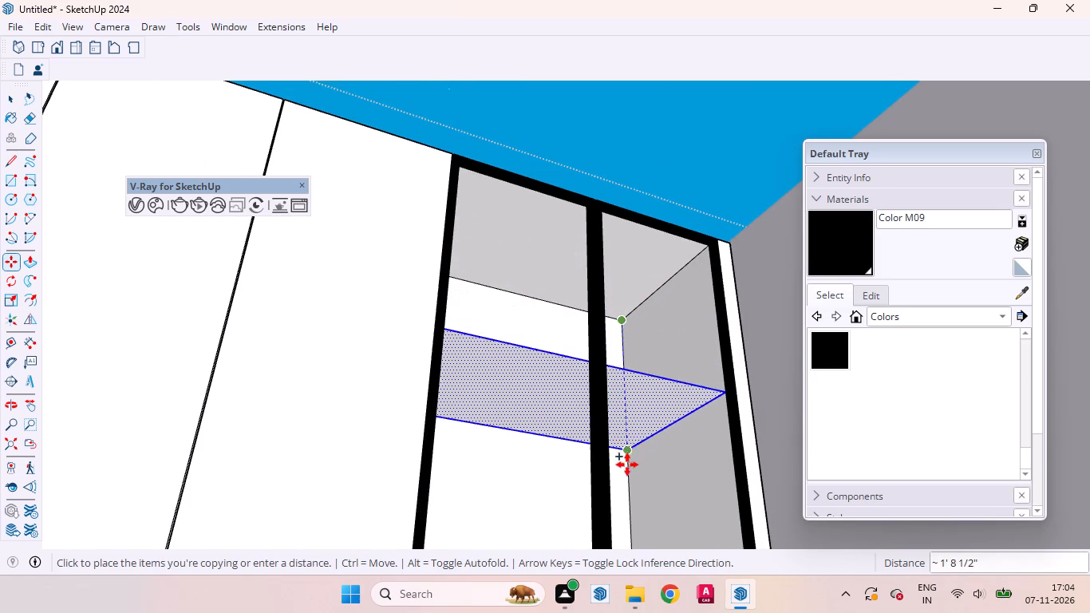
click(629, 456)
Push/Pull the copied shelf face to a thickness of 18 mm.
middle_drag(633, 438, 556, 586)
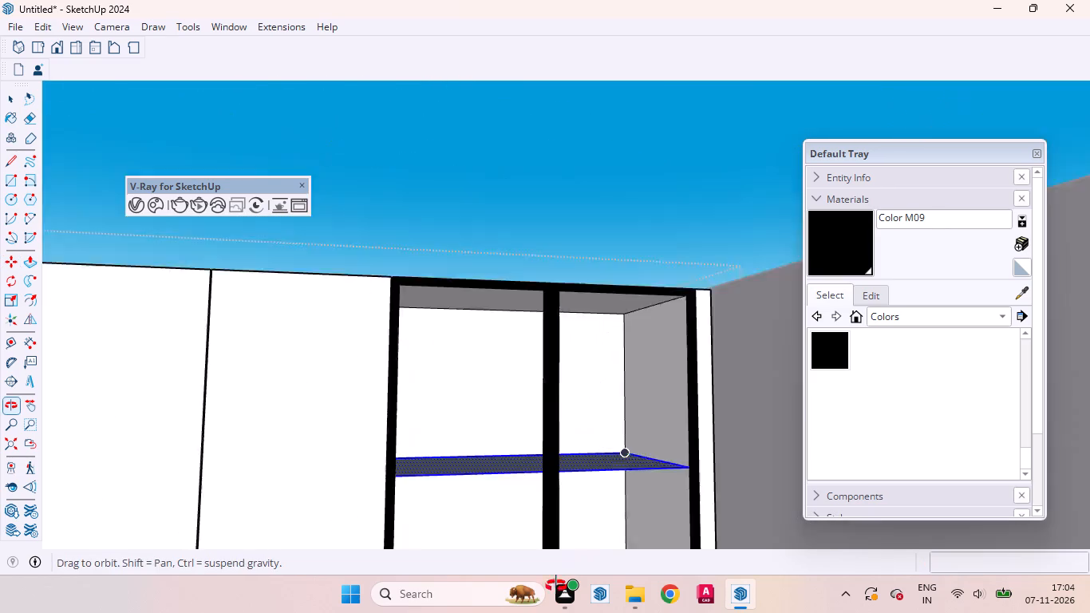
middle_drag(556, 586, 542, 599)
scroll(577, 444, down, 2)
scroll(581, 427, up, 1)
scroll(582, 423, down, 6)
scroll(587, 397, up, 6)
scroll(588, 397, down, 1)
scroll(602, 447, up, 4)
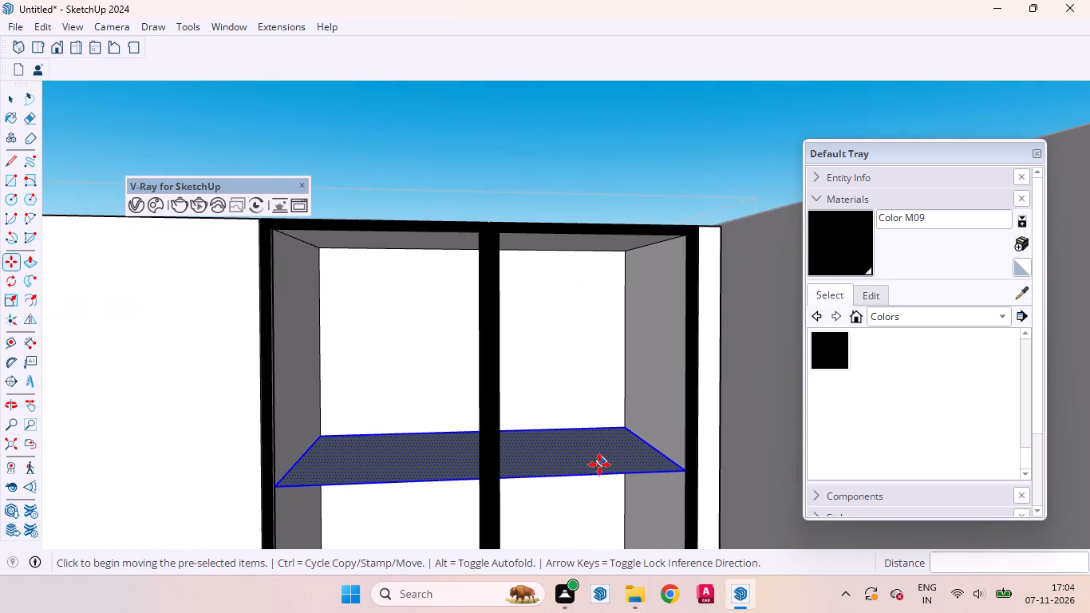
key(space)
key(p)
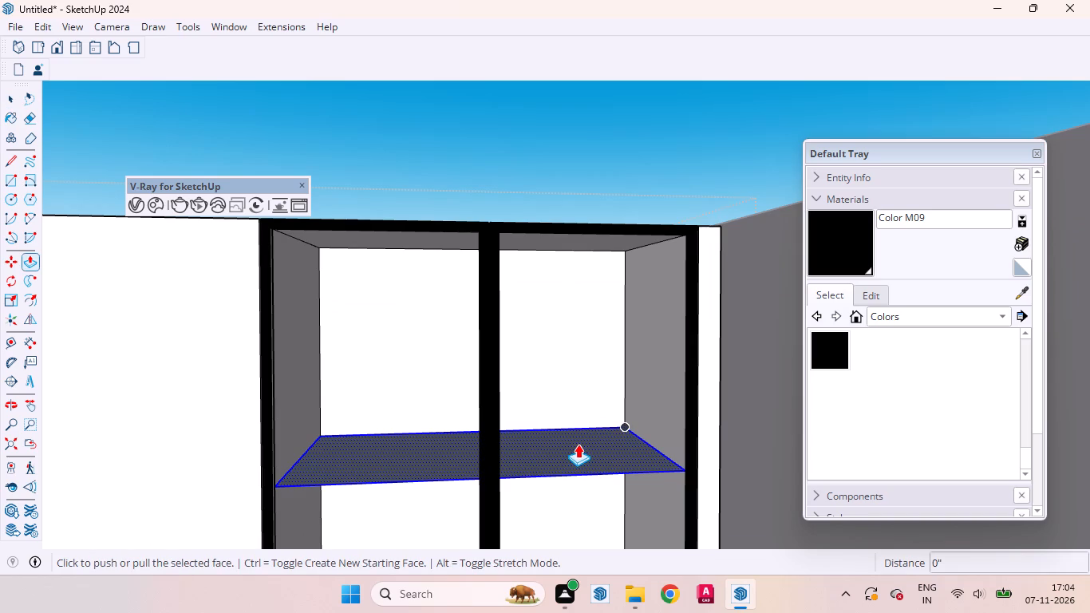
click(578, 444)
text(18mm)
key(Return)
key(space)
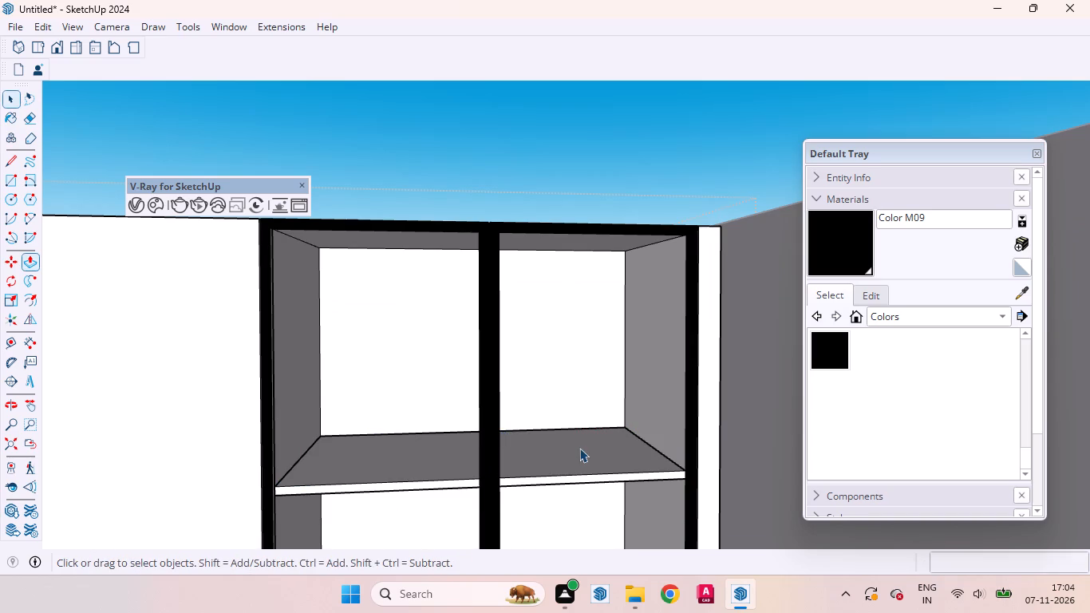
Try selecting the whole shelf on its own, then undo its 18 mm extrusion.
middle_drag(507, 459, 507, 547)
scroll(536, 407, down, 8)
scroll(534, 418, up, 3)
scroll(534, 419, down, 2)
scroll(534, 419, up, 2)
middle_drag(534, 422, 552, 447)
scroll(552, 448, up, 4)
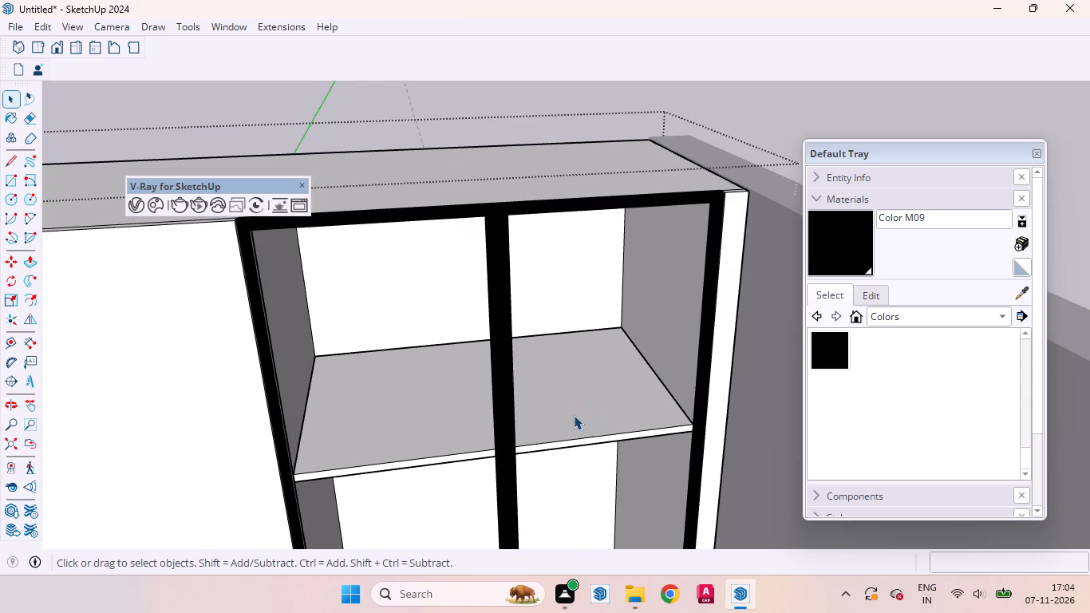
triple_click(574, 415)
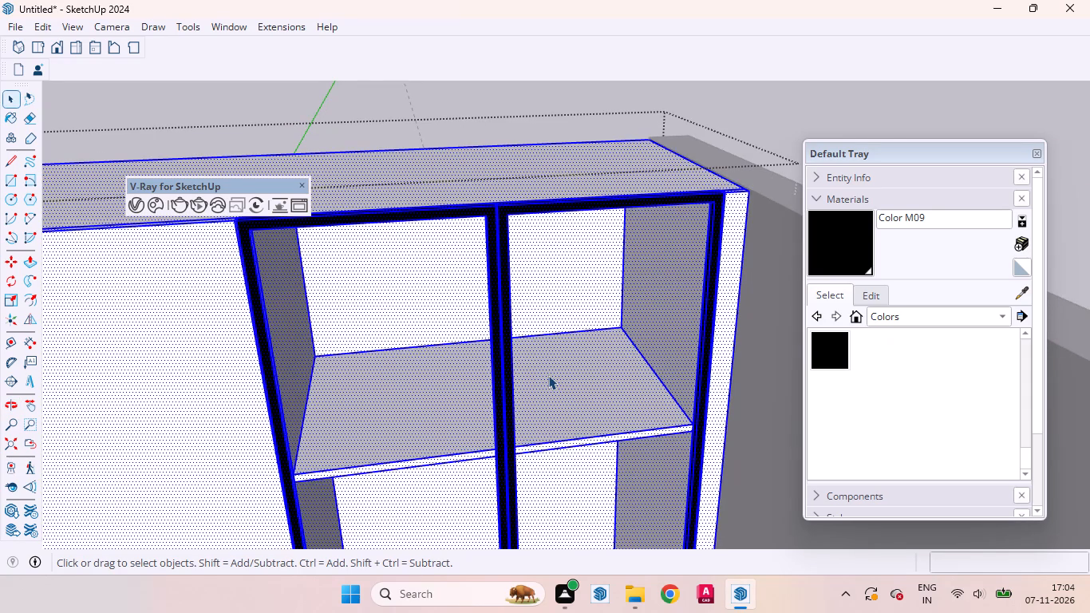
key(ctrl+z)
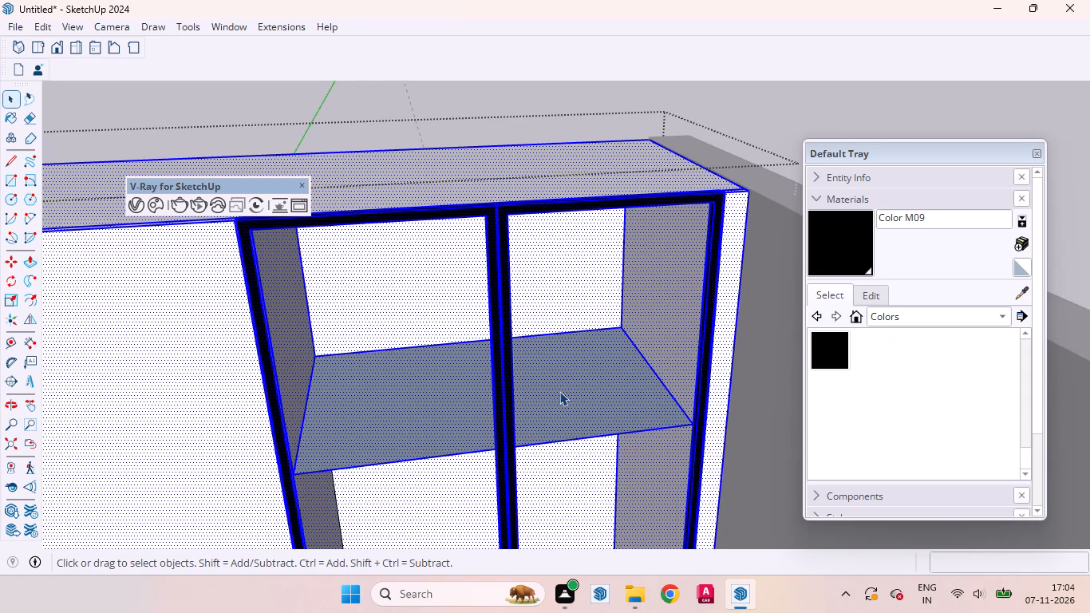
Make a separate group from the flat shelf face and its bounding edges.
double_click(561, 391)
click(563, 393)
double_click(563, 393)
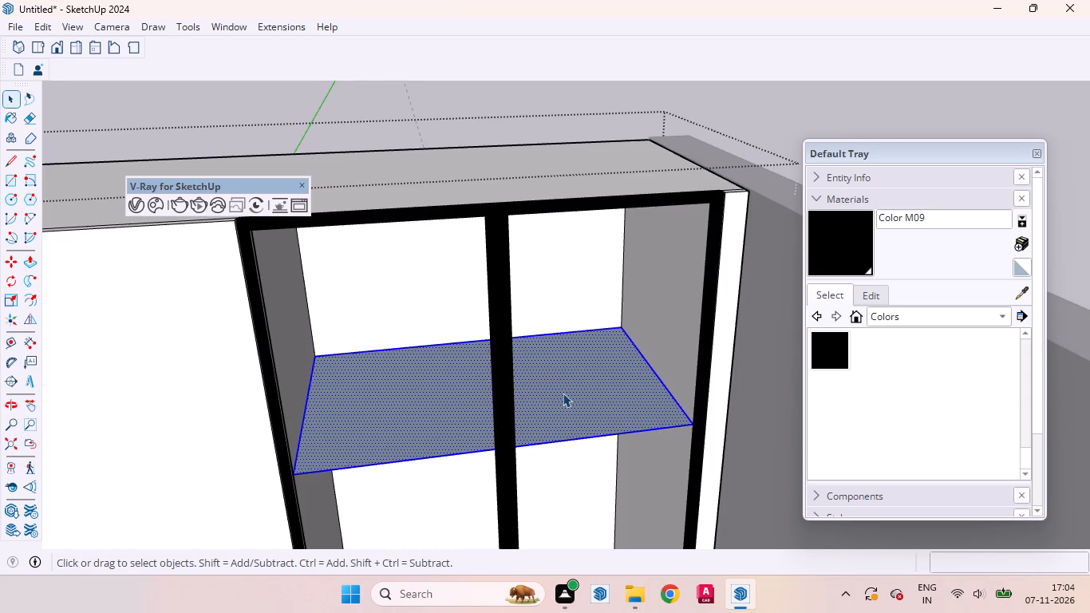
right_click(563, 393)
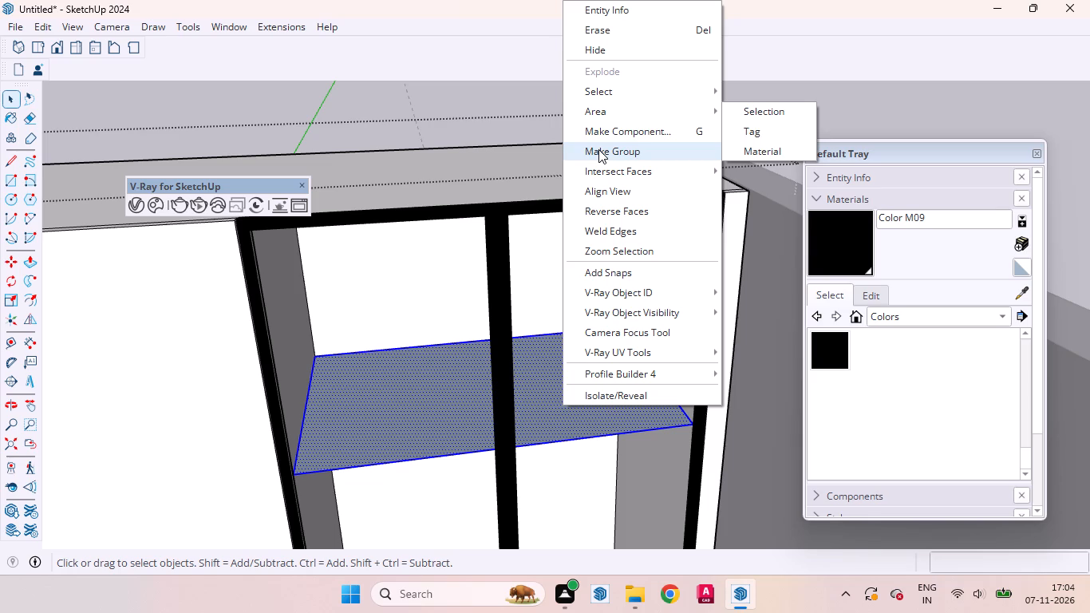
click(598, 149)
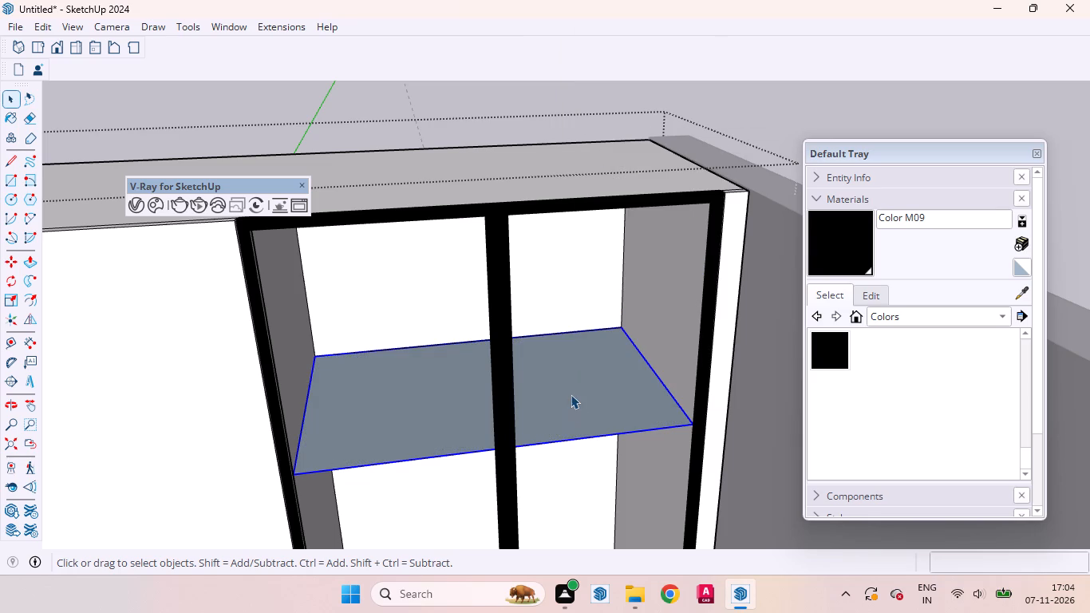
Open the shelf group and Push/Pull its face to a thickness of 18 mm.
triple_click(571, 394)
key(p)
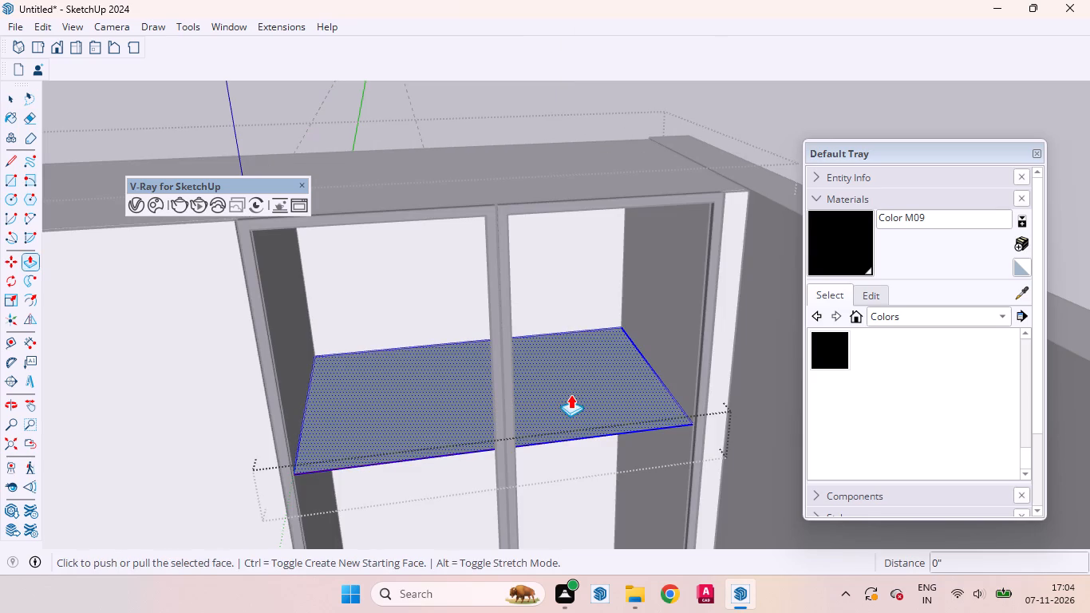
click(571, 394)
text(18mm)
key(Return)
key(space)
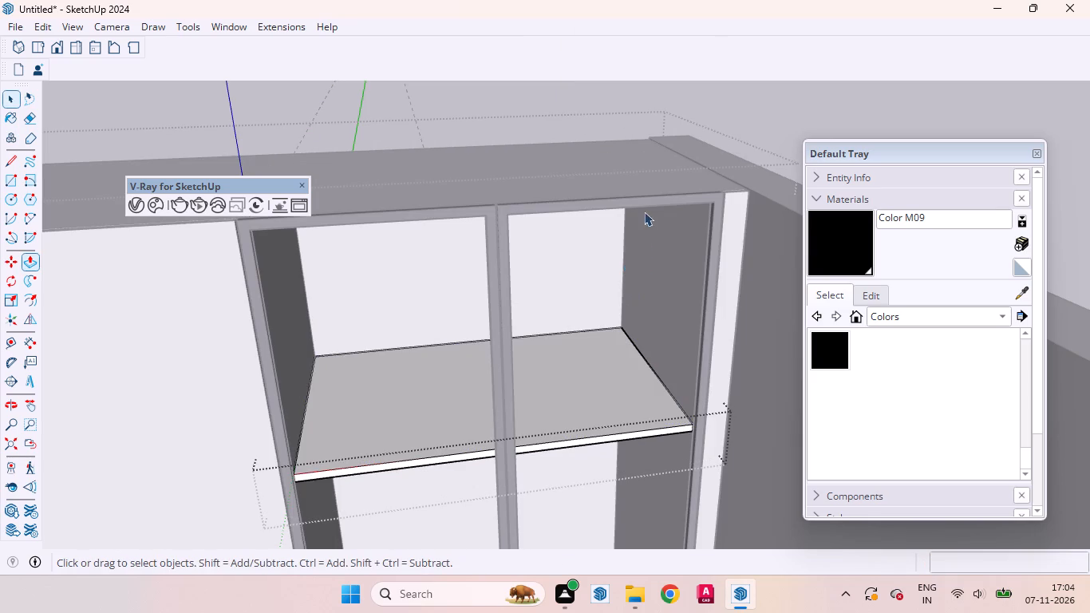
Close the shelf group, select the whole 18 mm shelf and copy it about 1' 7 3/4" straight down inside the framed compartment.
click(726, 116)
click(751, 95)
scroll(561, 382, up, 4)
click(560, 395)
scroll(570, 283, down, 3)
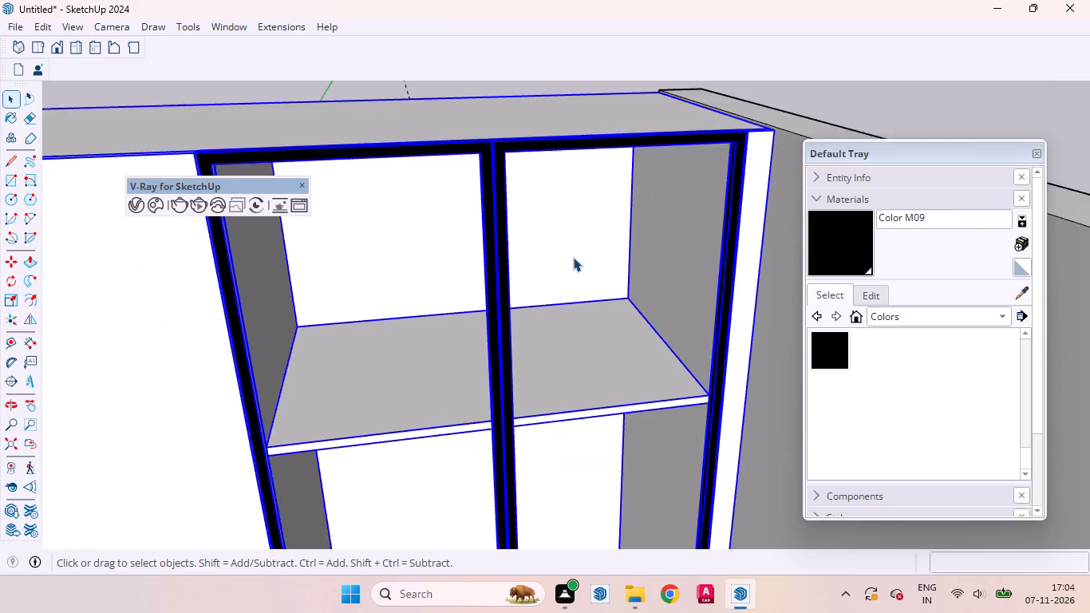
scroll(573, 257, down, 1)
triple_click(571, 347)
click(560, 370)
double_click(558, 356)
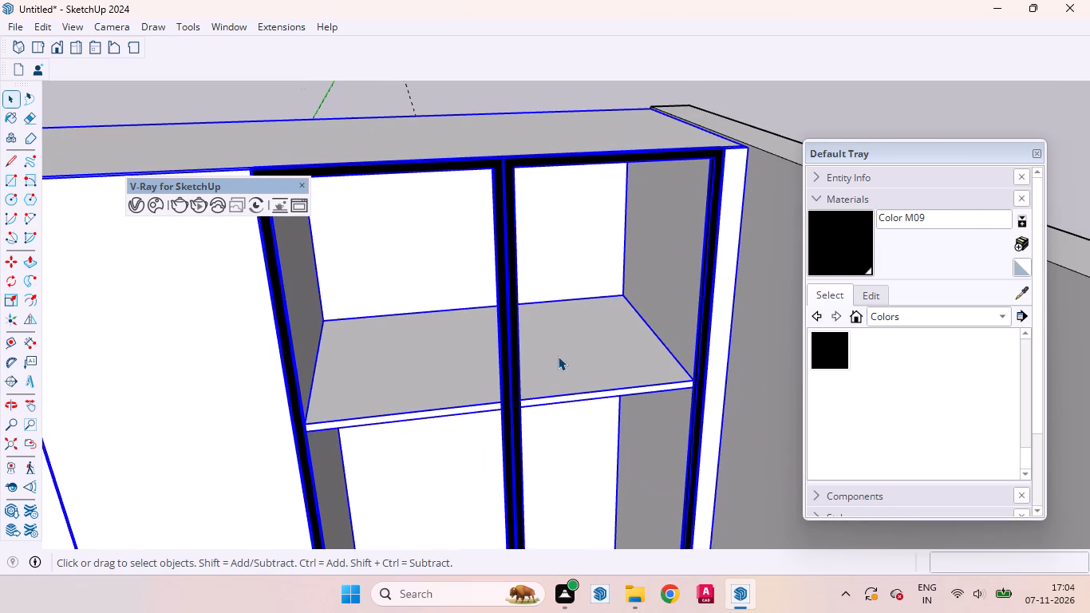
click(571, 358)
scroll(551, 279, down, 3)
scroll(574, 395, up, 4)
middle_drag(519, 379, 567, 433)
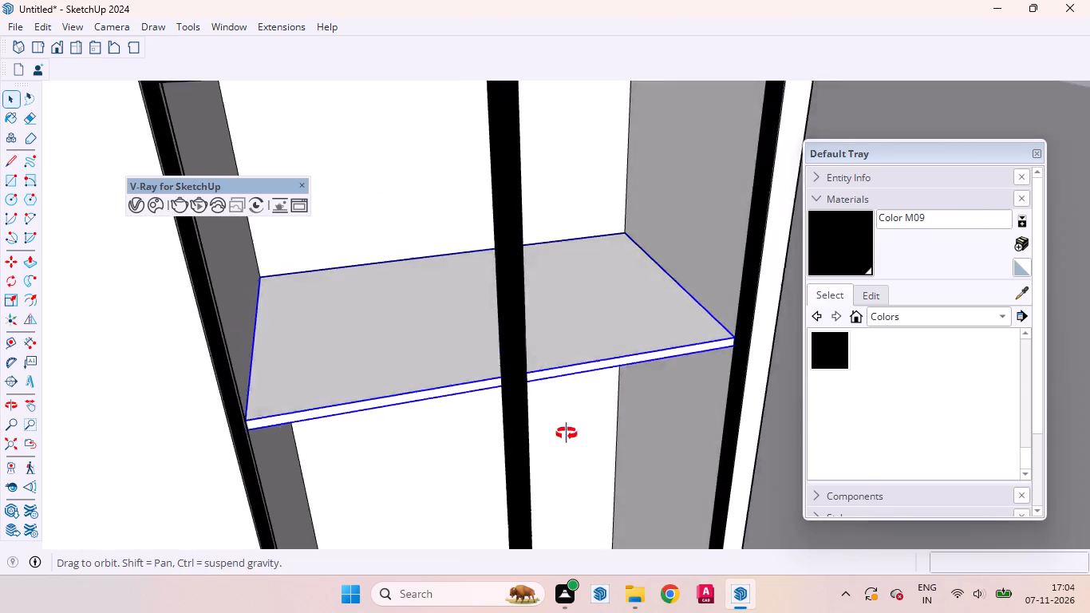
middle_drag(567, 433, 606, 455)
scroll(567, 453, up, 16)
middle_drag(572, 461, 682, 460)
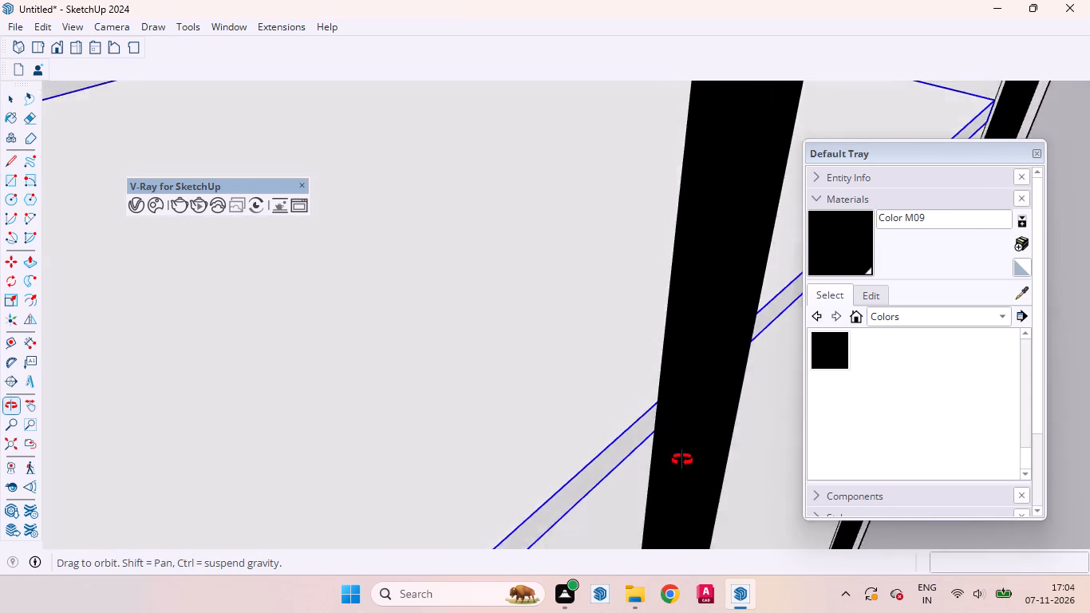
middle_drag(682, 460, 607, 448)
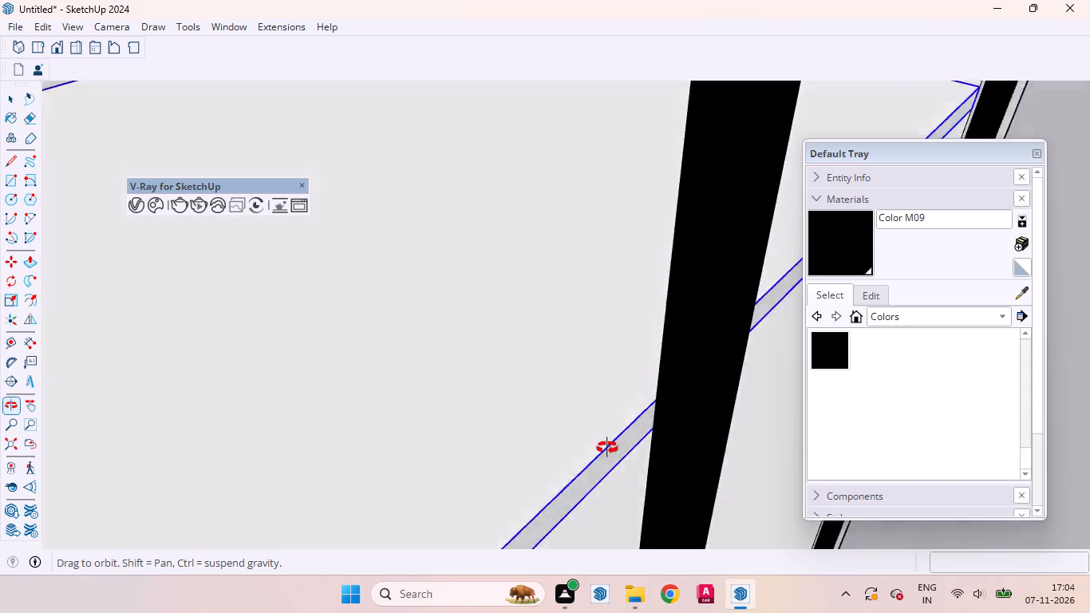
middle_drag(607, 448, 522, 408)
scroll(512, 401, down, 20)
scroll(512, 401, down, 6)
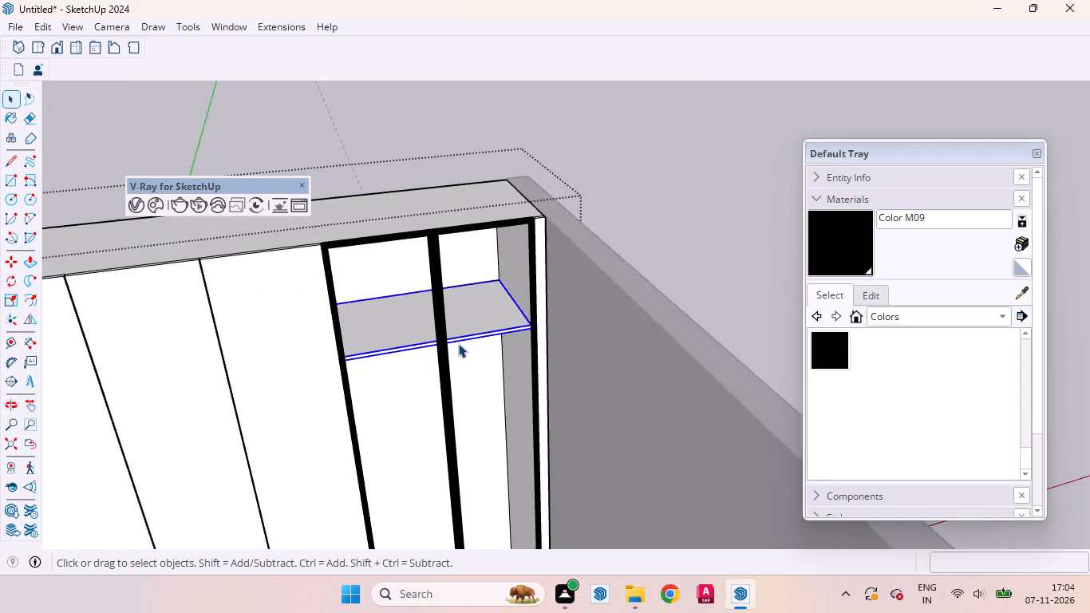
scroll(458, 343, down, 1)
middle_drag(460, 378, 472, 224)
scroll(468, 283, up, 9)
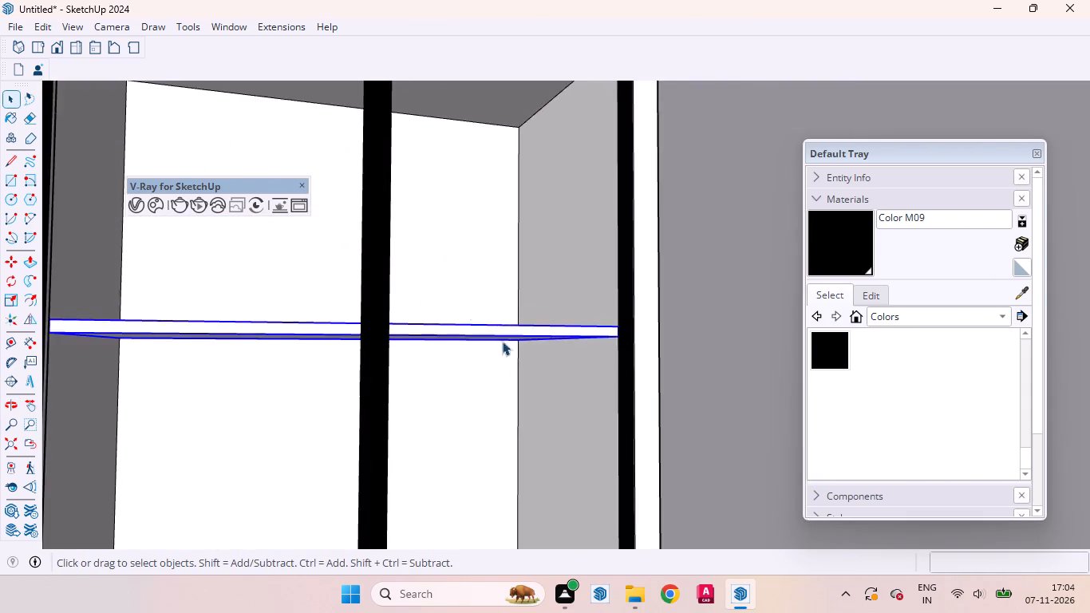
scroll(502, 341, up, 4)
scroll(514, 390, down, 15)
middle_drag(472, 379, 364, 434)
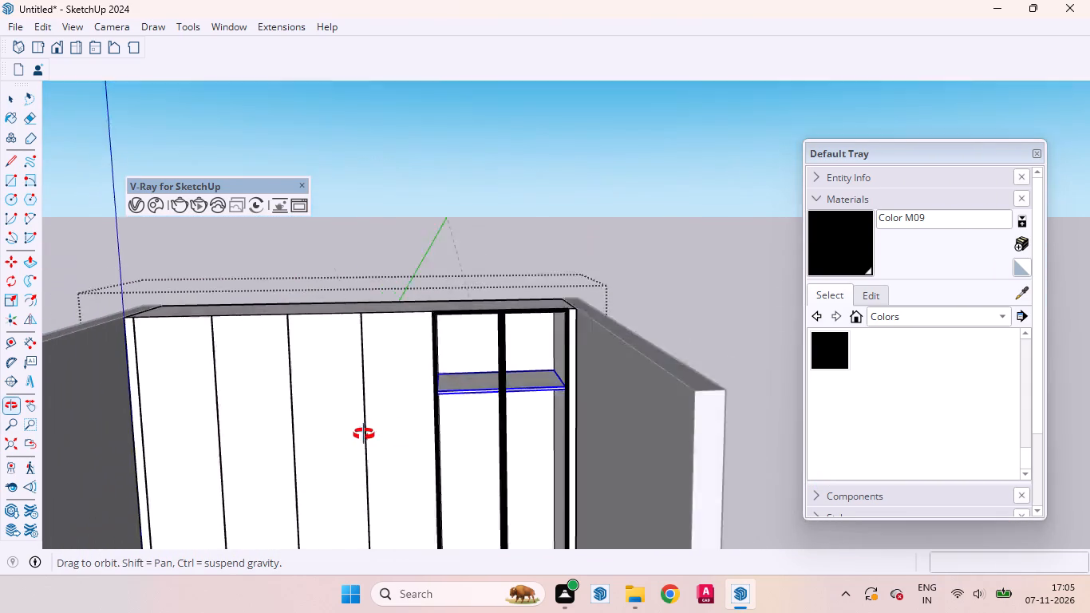
middle_drag(364, 434, 518, 485)
scroll(540, 368, up, 4)
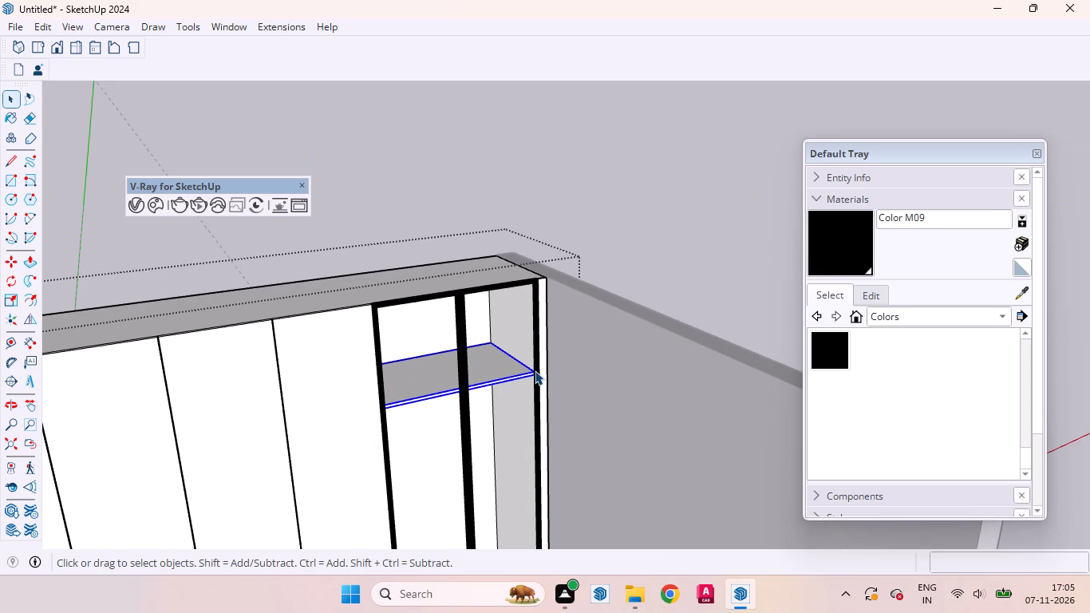
key(m)
scroll(499, 394, up, 5)
middle_drag(487, 432, 476, 369)
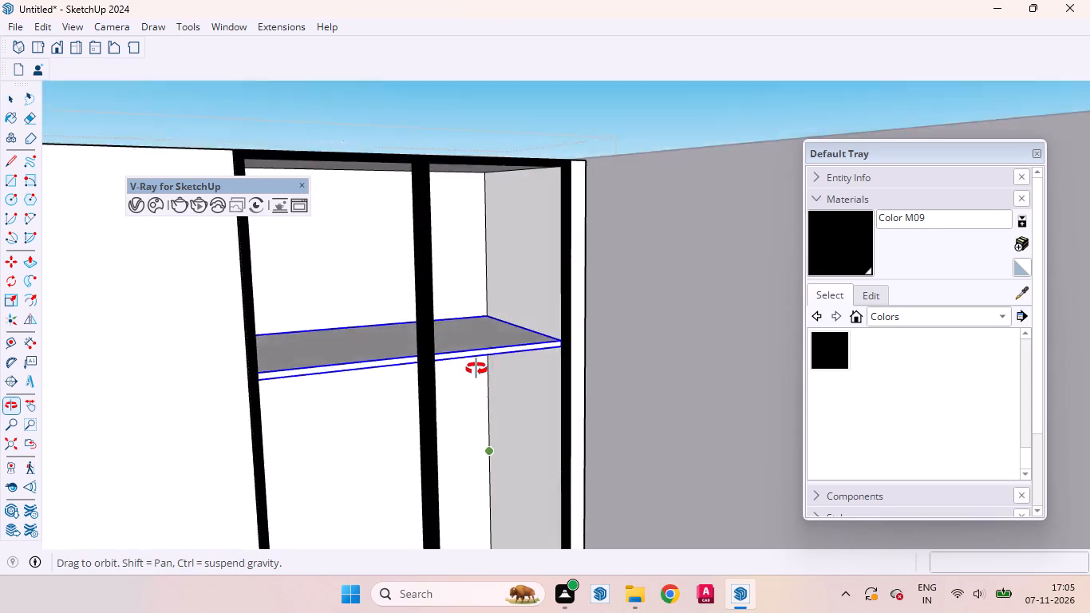
middle_drag(476, 369, 479, 308)
click(488, 337)
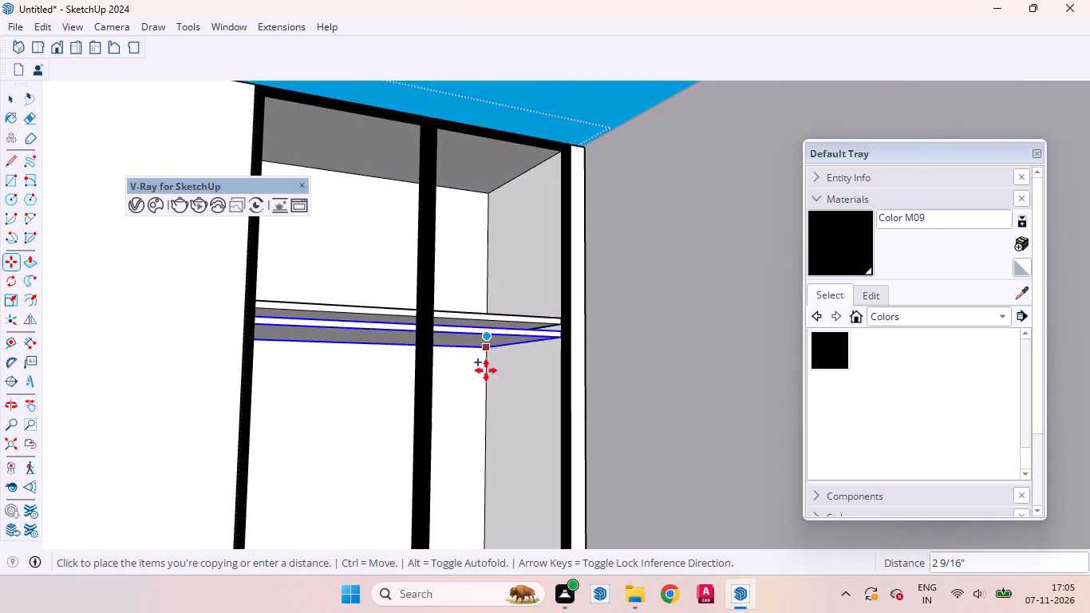
click(488, 469)
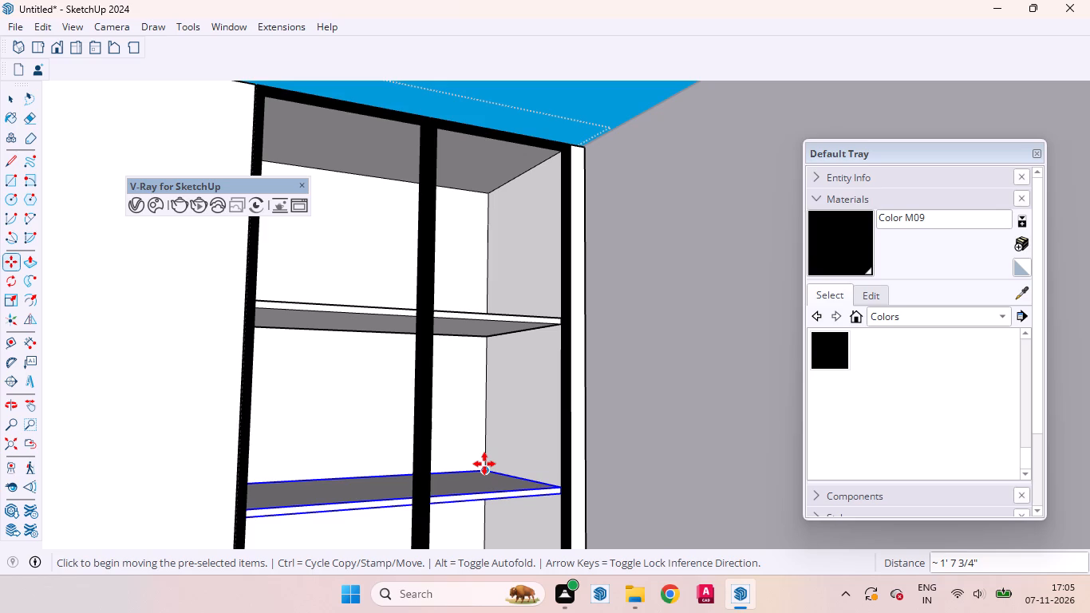
Repeat the shelf copy four times at the same spacing down the compartment.
key(shift+asterisk)
key(4)
key(Return)
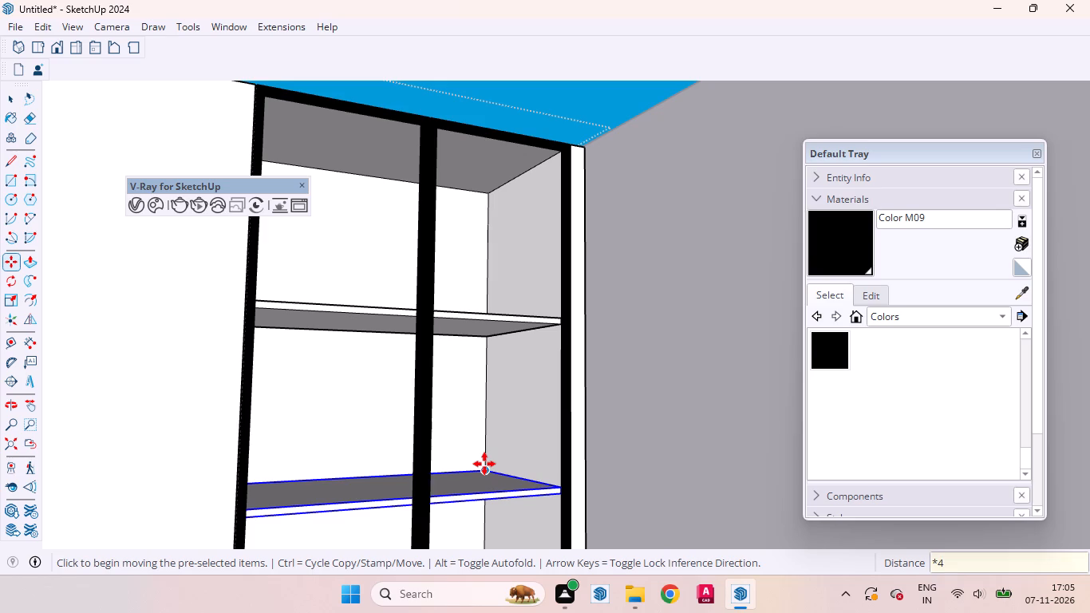
Erase the lowest shelf copy, just above the bottom of the framed compartment.
key(space)
scroll(452, 354, down, 6)
scroll(437, 248, up, 1)
scroll(437, 248, down, 2)
scroll(437, 247, up, 1)
scroll(437, 243, down, 7)
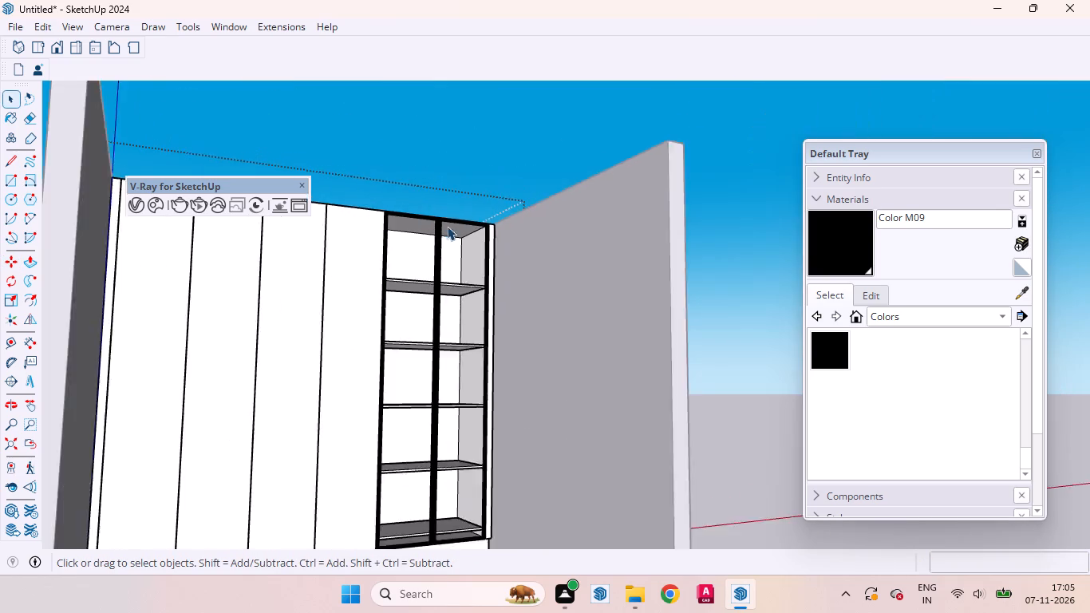
scroll(447, 226, down, 3)
middle_drag(461, 360, 448, 467)
scroll(439, 402, up, 10)
scroll(428, 345, down, 2)
scroll(428, 345, up, 1)
scroll(428, 345, down, 2)
click(428, 362)
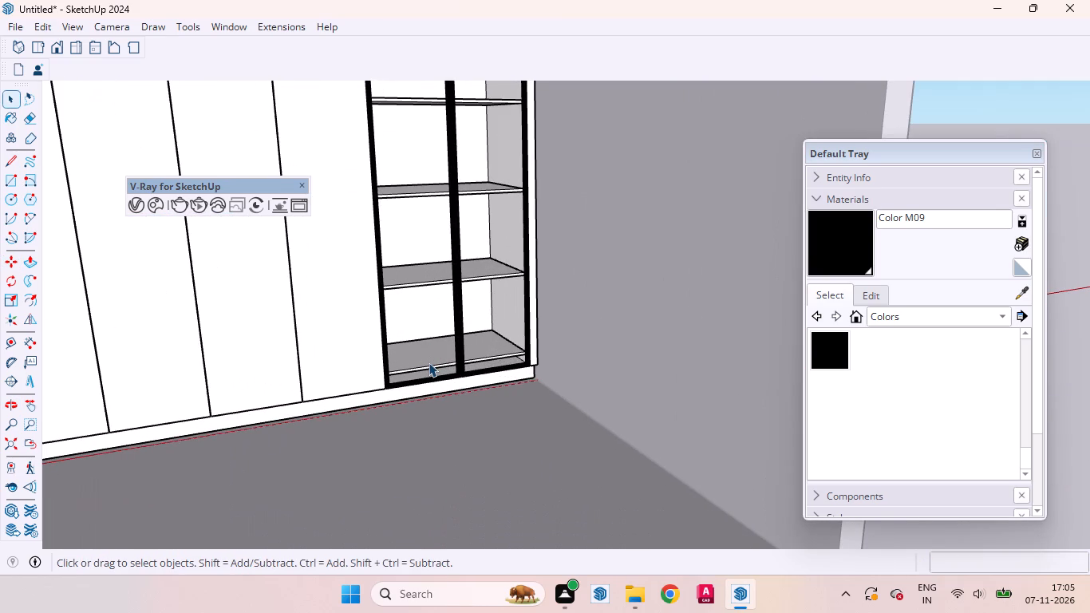
right_click(428, 362)
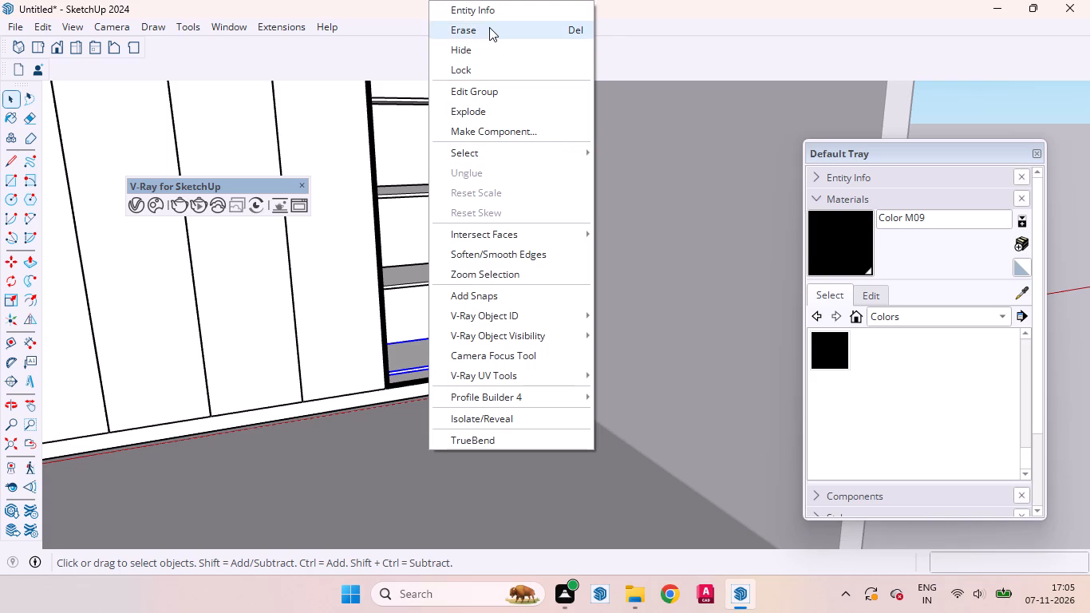
click(489, 27)
Paint the inner side face of the frame's left upright with the black Color M09.
scroll(545, 271, down, 14)
middle_drag(494, 367, 357, 438)
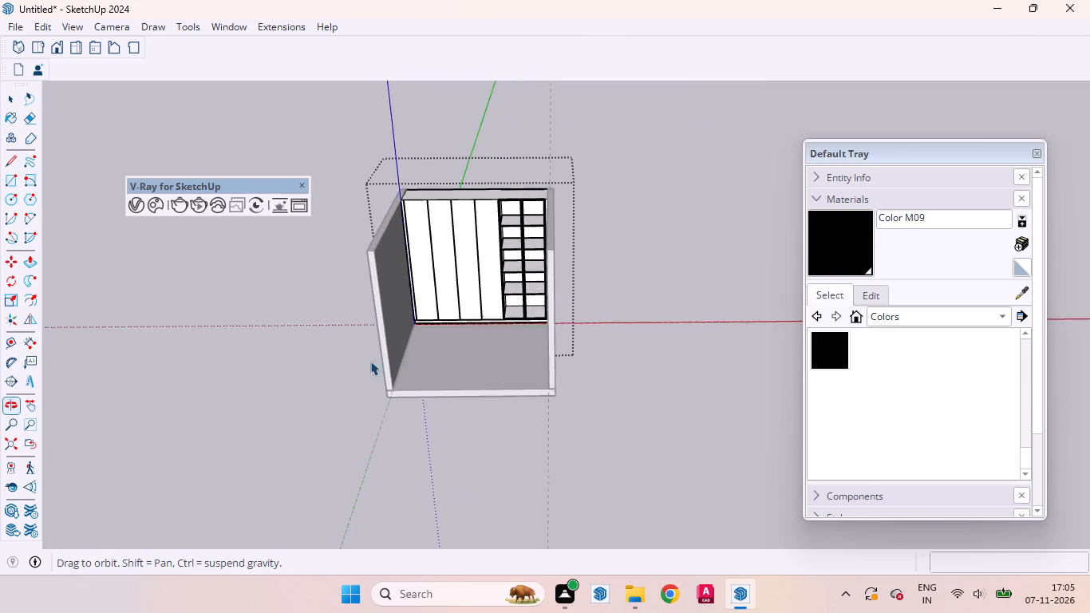
scroll(452, 185, up, 20)
middle_drag(544, 234, 504, 248)
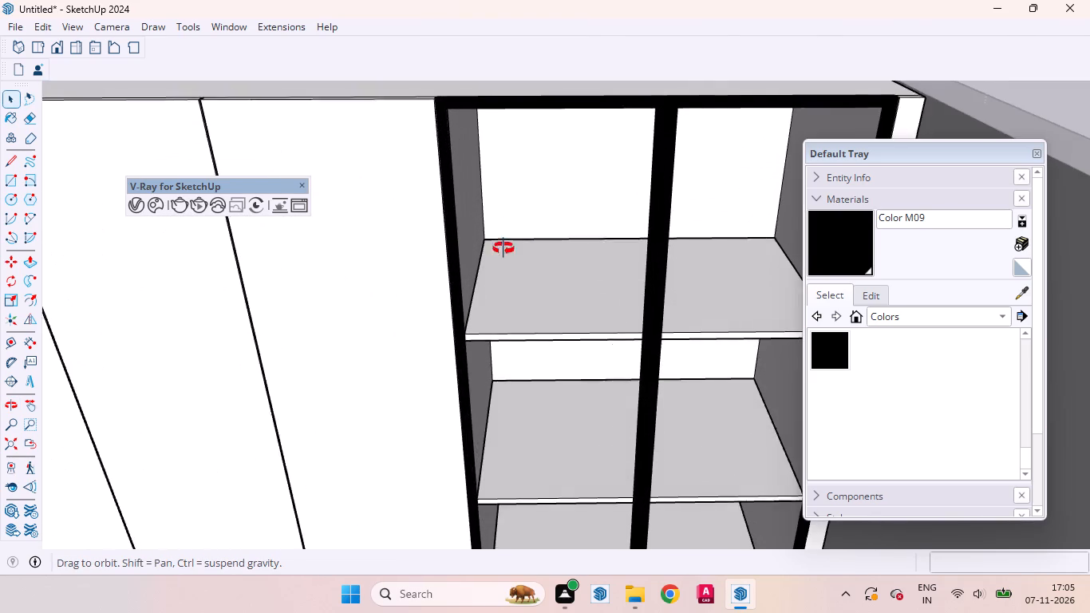
middle_drag(504, 248, 427, 330)
scroll(505, 274, up, 9)
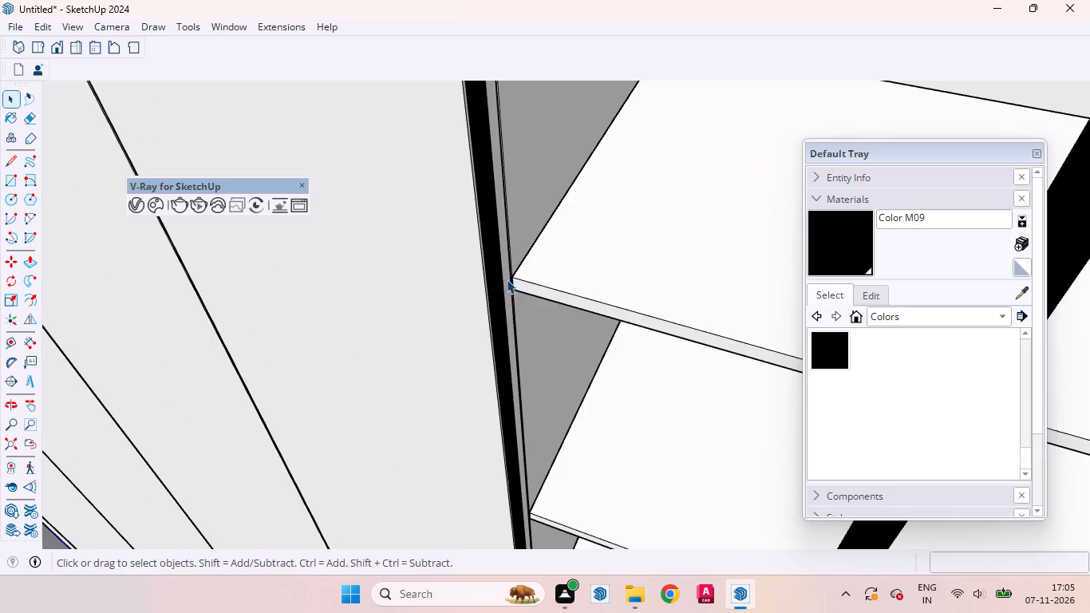
middle_drag(507, 292, 338, 335)
scroll(496, 219, down, 4)
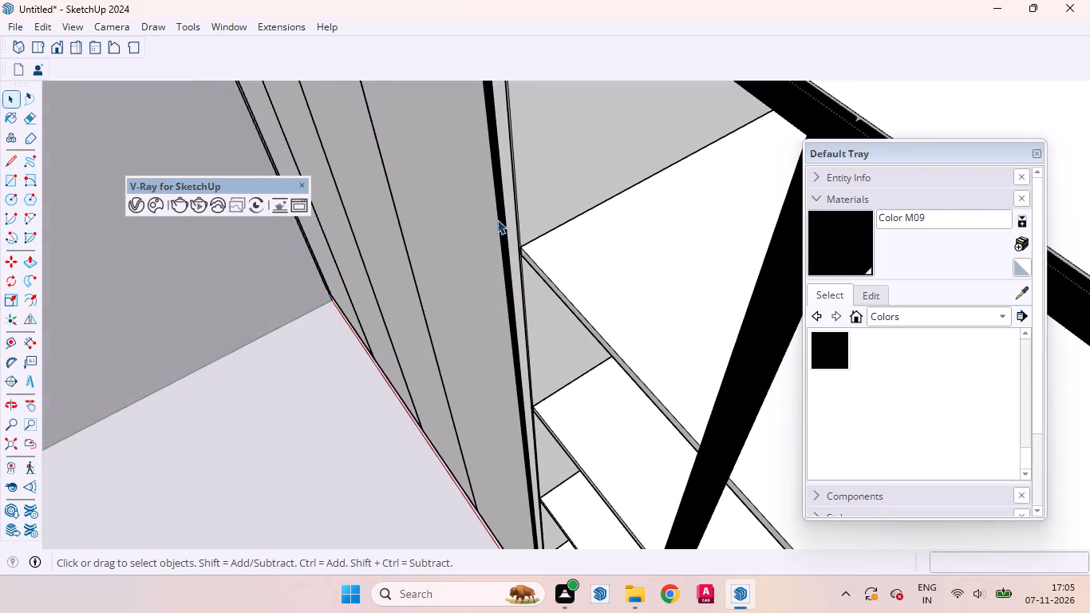
scroll(521, 239, up, 8)
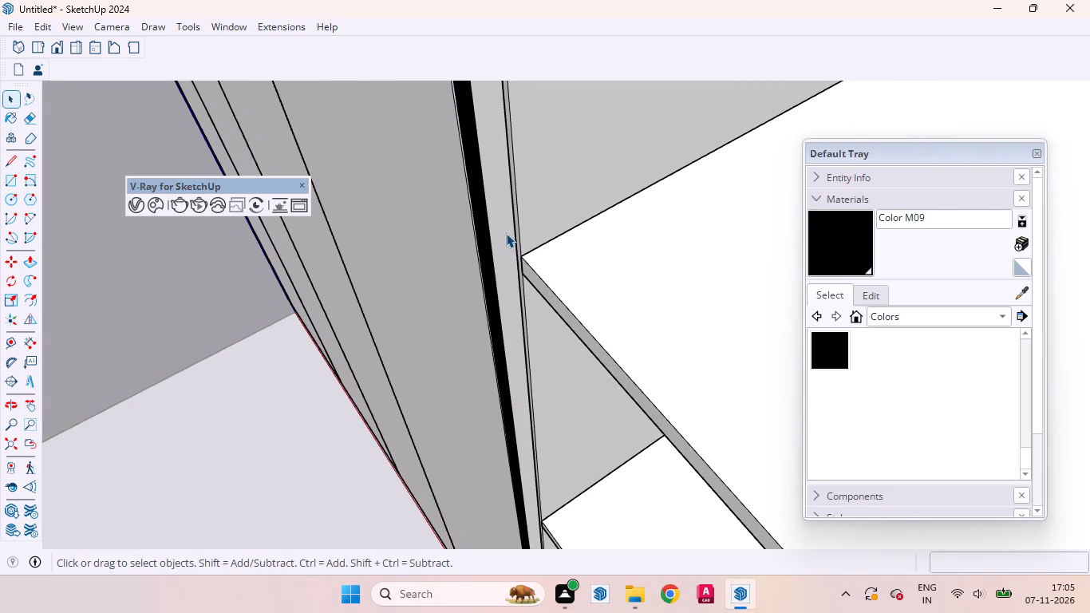
click(506, 233)
scroll(523, 319, down, 4)
middle_drag(504, 356, 661, 290)
click(853, 356)
click(835, 350)
scroll(468, 311, up, 2)
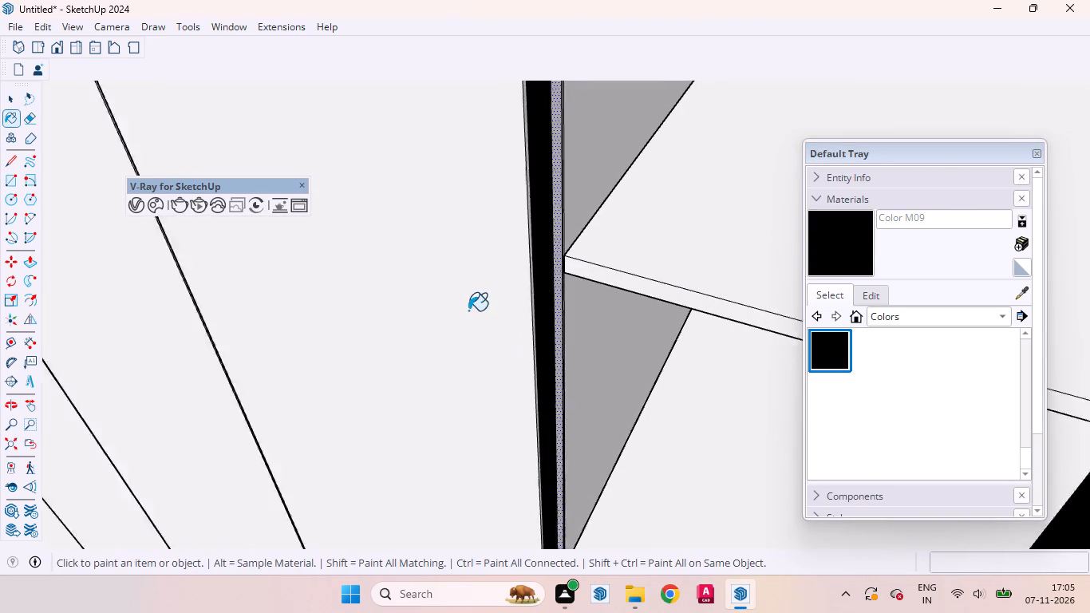
scroll(468, 310, up, 6)
scroll(586, 275, down, 3)
scroll(584, 276, up, 3)
click(564, 275)
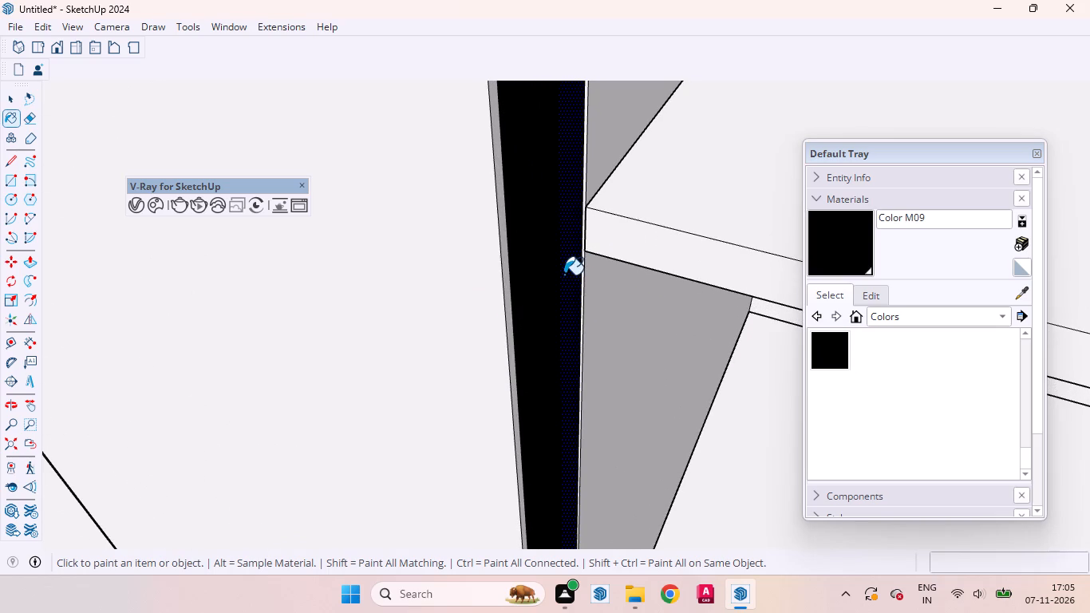
Paint the outer side face of the frame's right upright, facing the cabinet side panel, with Color M09.
scroll(454, 154, down, 3)
scroll(480, 171, up, 2)
scroll(481, 171, down, 15)
scroll(526, 188, up, 3)
scroll(526, 188, down, 2)
scroll(526, 188, up, 2)
scroll(526, 187, down, 16)
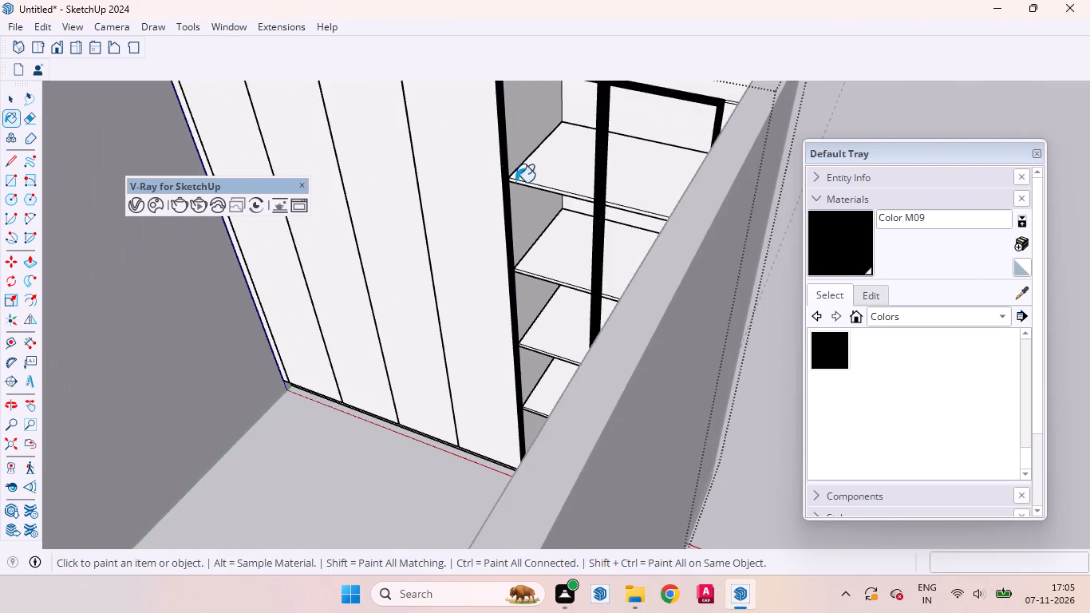
middle_drag(597, 216, 768, 253)
scroll(770, 246, up, 1)
scroll(721, 256, down, 5)
scroll(732, 191, up, 5)
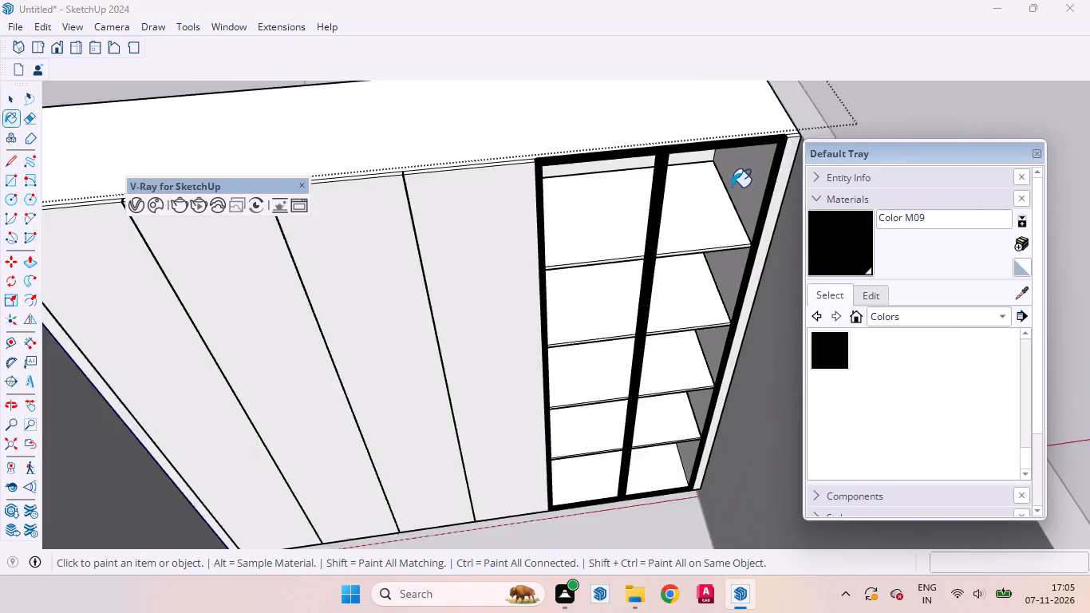
scroll(732, 187, up, 7)
scroll(740, 180, down, 5)
middle_drag(615, 247, 812, 329)
scroll(750, 232, down, 2)
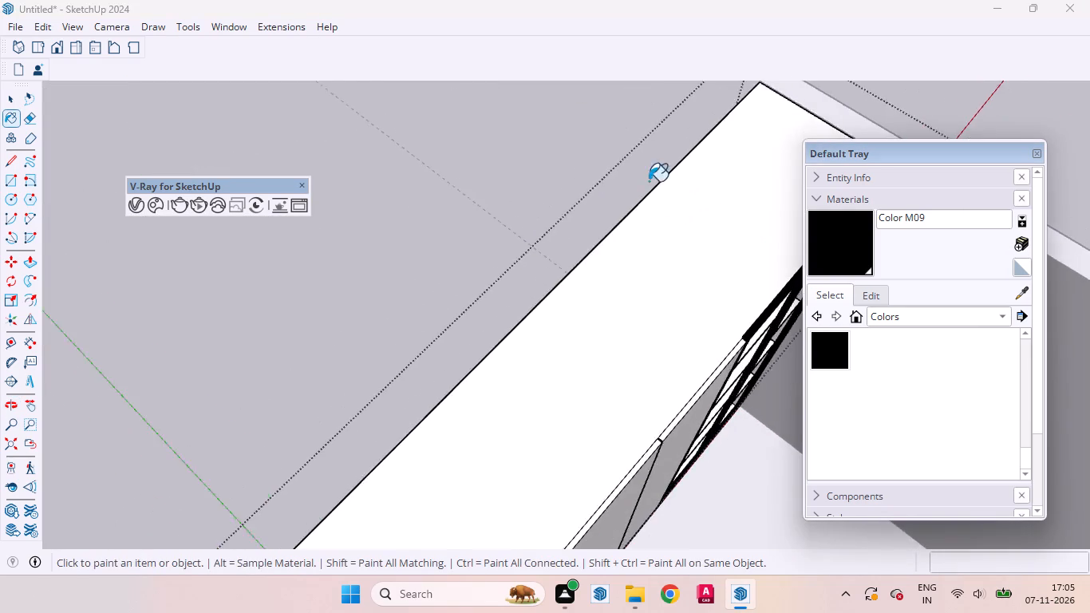
scroll(649, 181, down, 7)
scroll(705, 194, up, 4)
scroll(684, 179, down, 6)
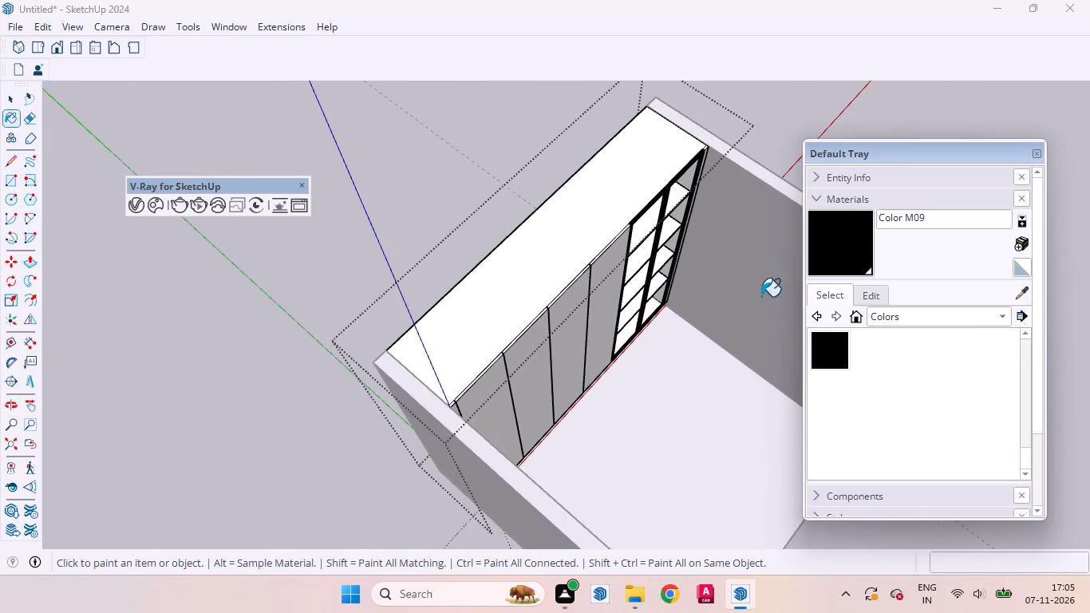
scroll(722, 206, up, 15)
scroll(669, 157, down, 2)
scroll(669, 157, up, 6)
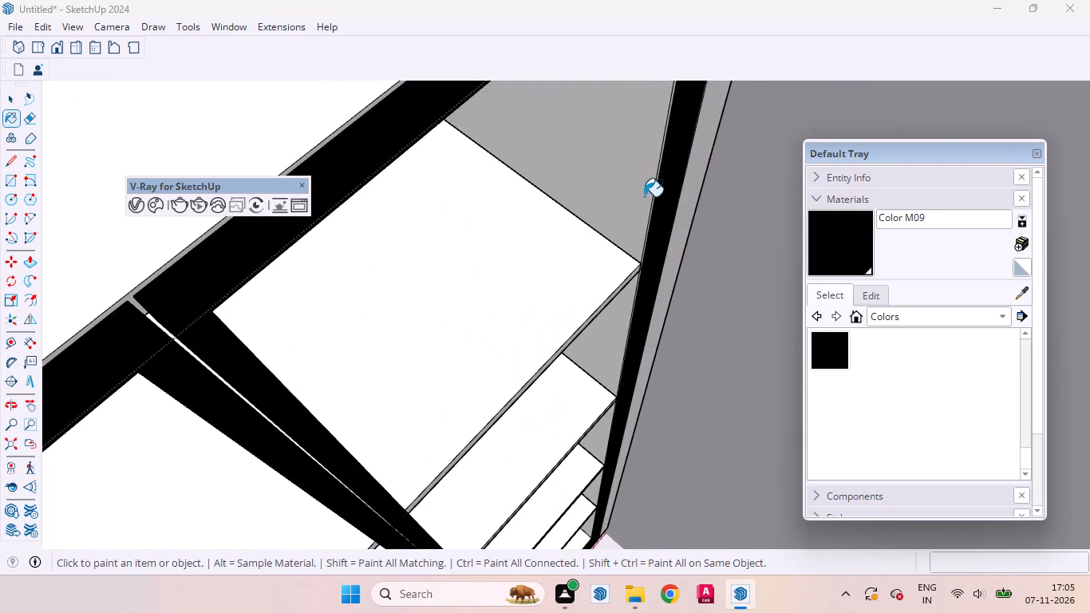
middle_drag(650, 206, 672, 103)
middle_drag(660, 101, 377, 92)
scroll(563, 117, up, 1)
scroll(640, 154, down, 12)
scroll(729, 149, up, 5)
scroll(626, 146, down, 1)
scroll(626, 146, up, 3)
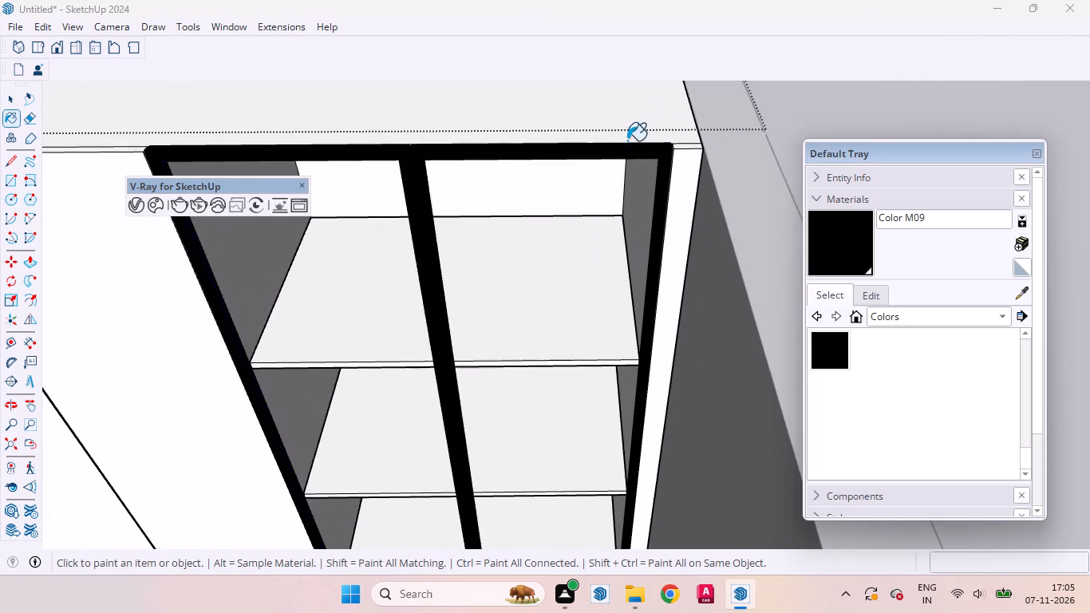
scroll(627, 140, up, 15)
scroll(642, 237, up, 4)
middle_drag(638, 287, 608, 284)
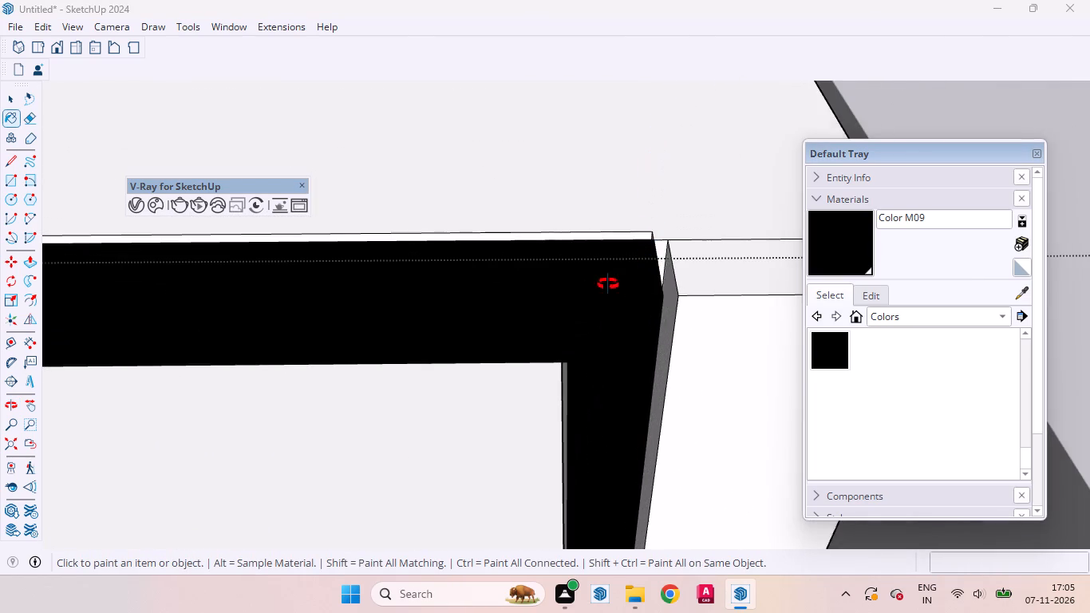
middle_drag(608, 284, 556, 228)
scroll(677, 295, up, 1)
scroll(677, 295, down, 2)
scroll(677, 295, up, 9)
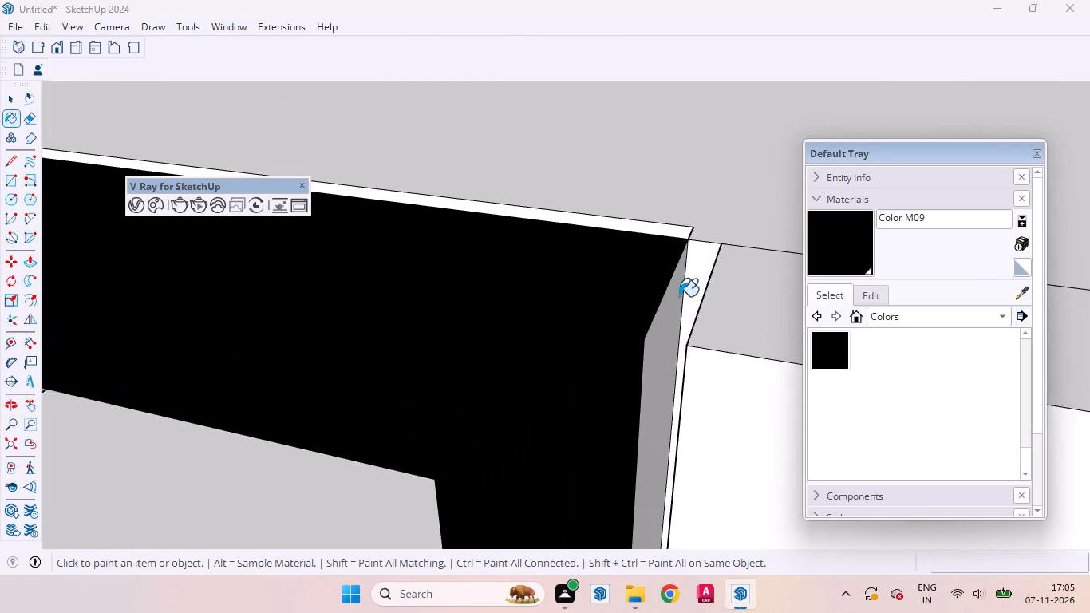
scroll(679, 296, up, 2)
click(671, 303)
Examine the upper corners of the black compartment frame for faces still unpainted.
scroll(669, 287, down, 3)
scroll(672, 237, up, 1)
scroll(673, 235, down, 11)
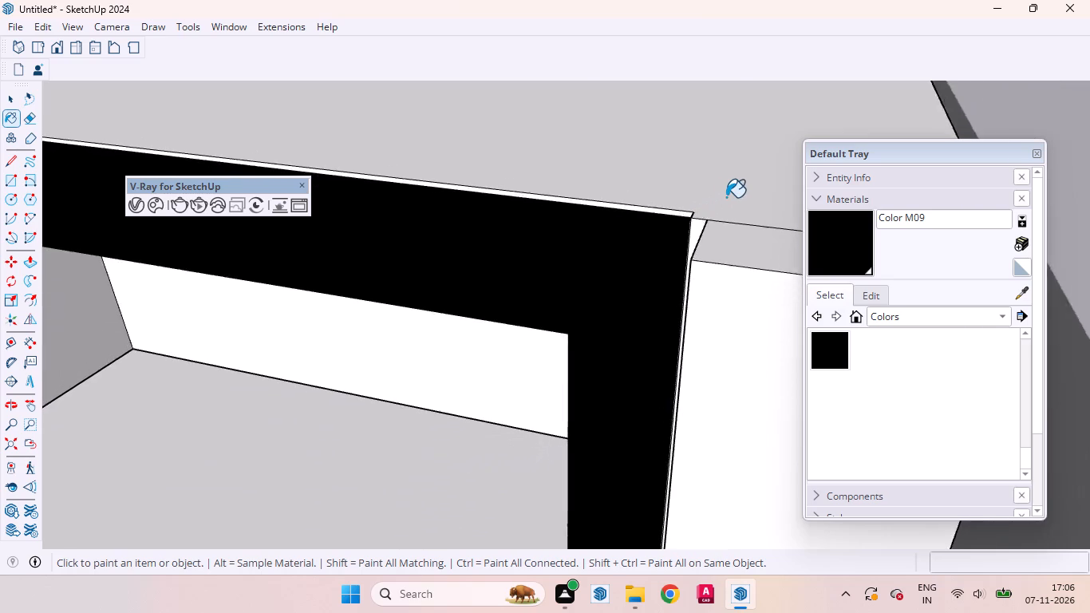
scroll(726, 197, down, 12)
scroll(713, 179, up, 1)
scroll(713, 179, down, 16)
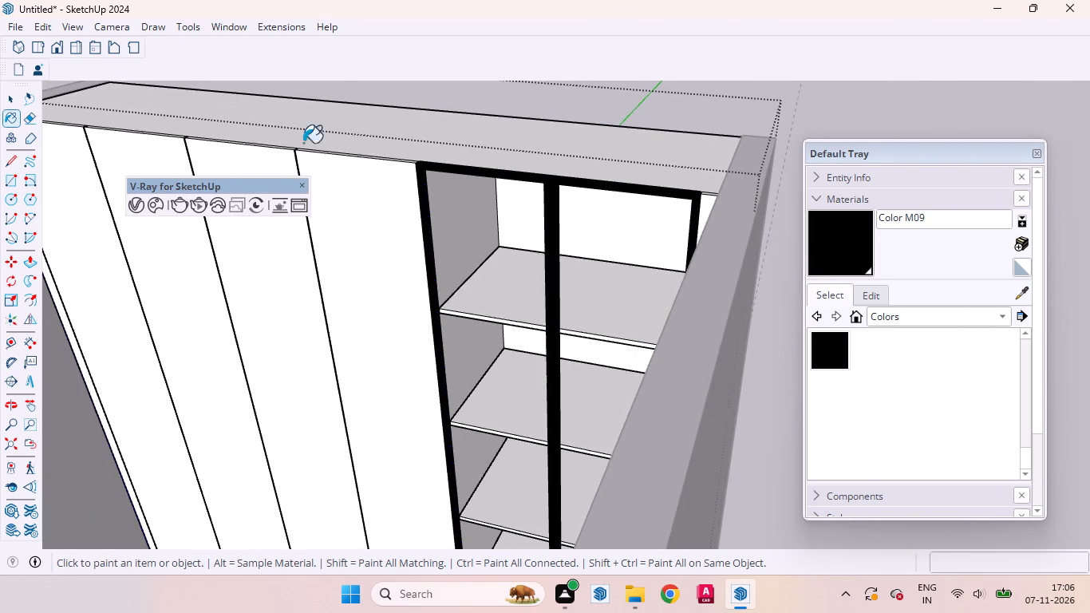
scroll(328, 99, up, 9)
scroll(473, 218, down, 1)
scroll(480, 224, up, 13)
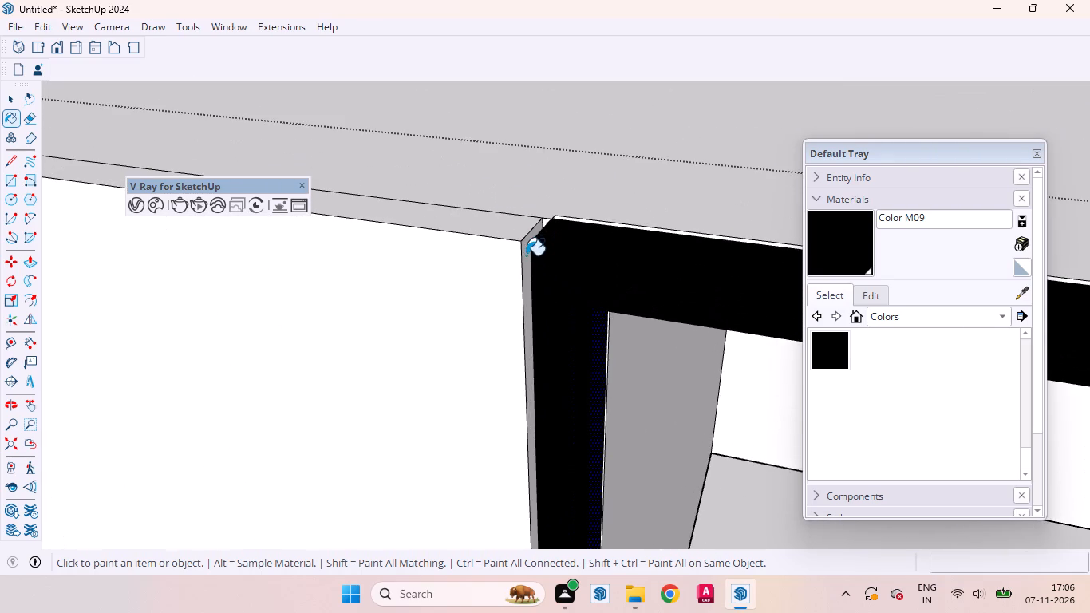
middle_drag(525, 256, 663, 274)
scroll(527, 267, up, 7)
scroll(527, 267, down, 1)
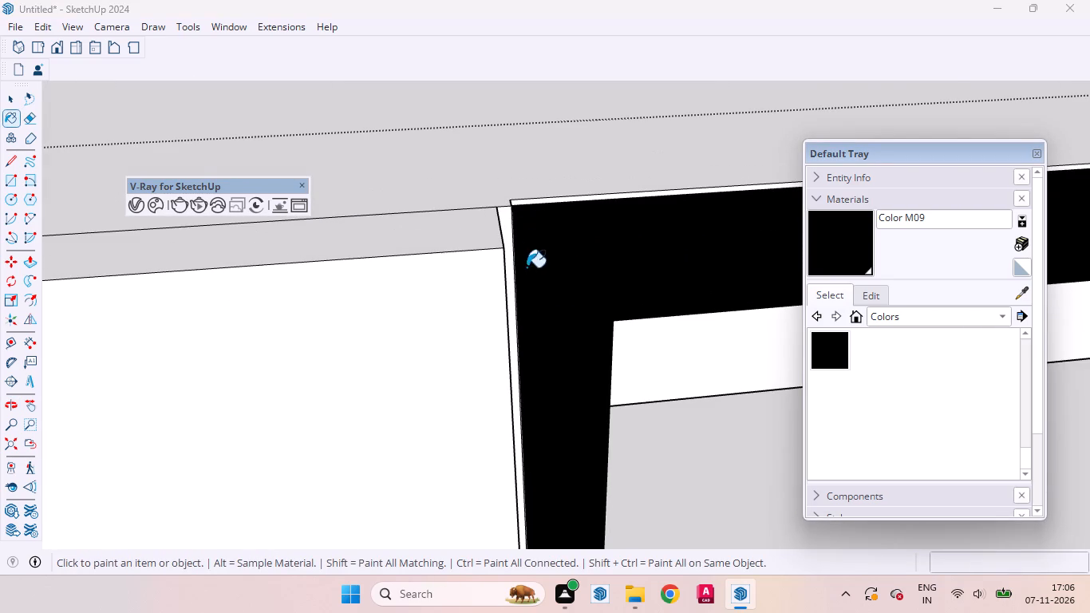
Inspect the cabinet's top panel and the framed compartment's back, shelves and bottom, selecting them one at a time.
click(16, 100)
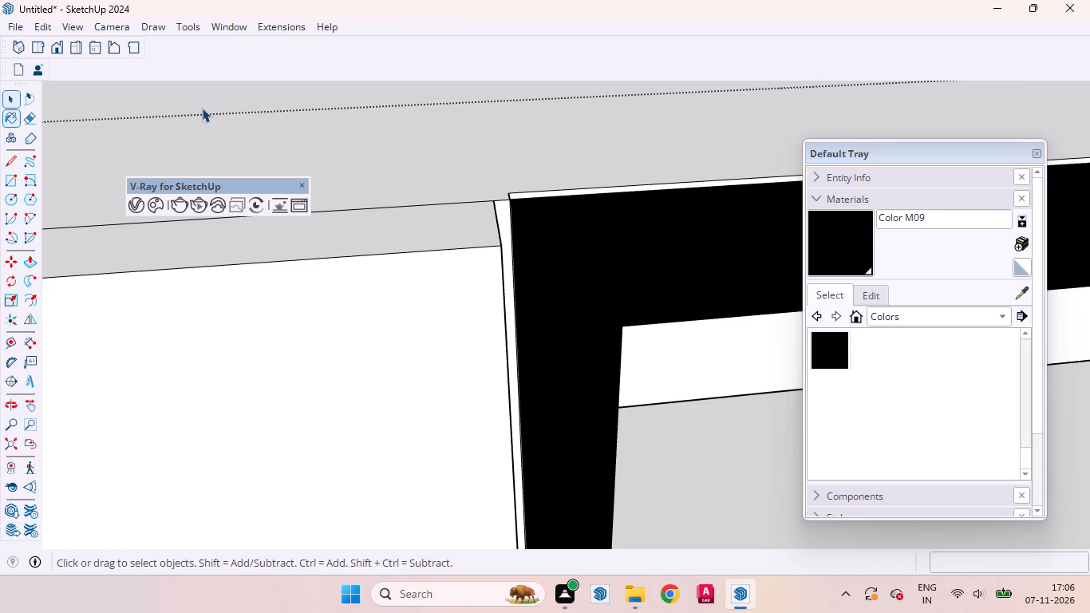
click(313, 136)
scroll(427, 136, down, 19)
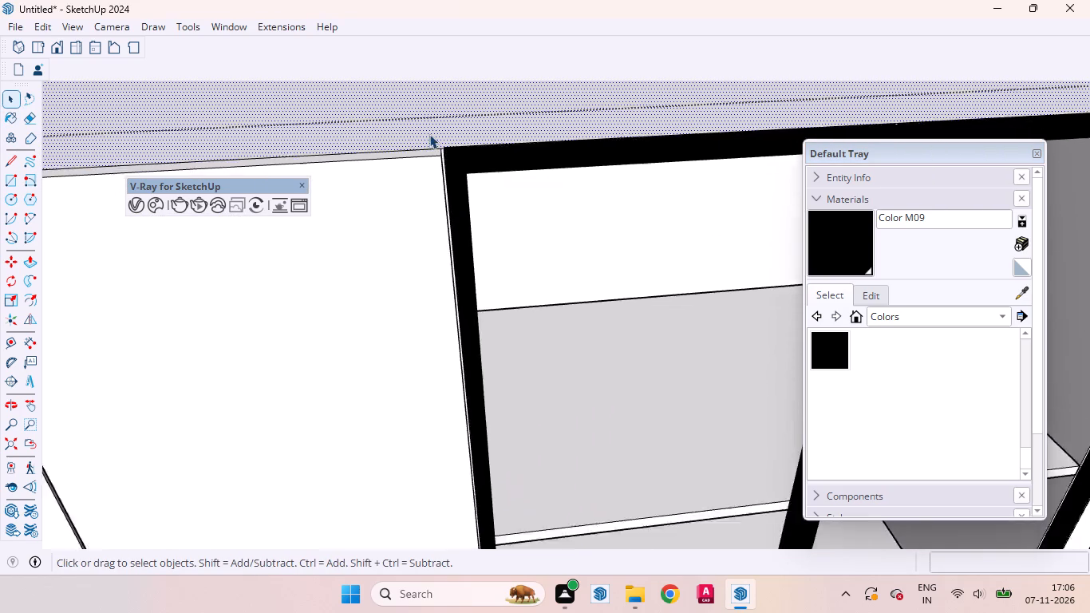
scroll(429, 134, down, 19)
scroll(441, 115, up, 1)
scroll(441, 115, down, 1)
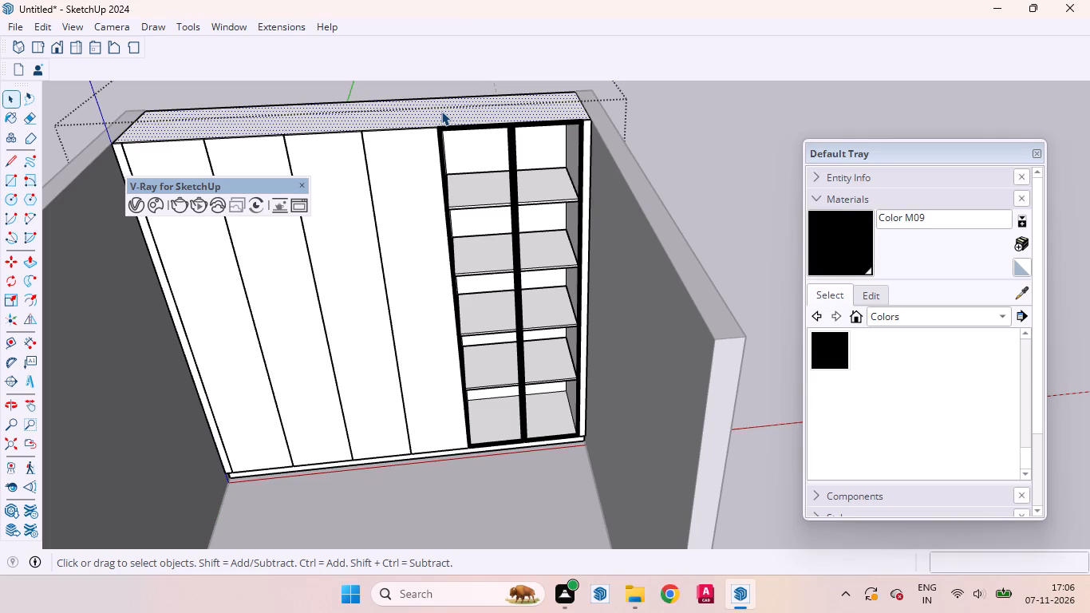
scroll(469, 106, down, 2)
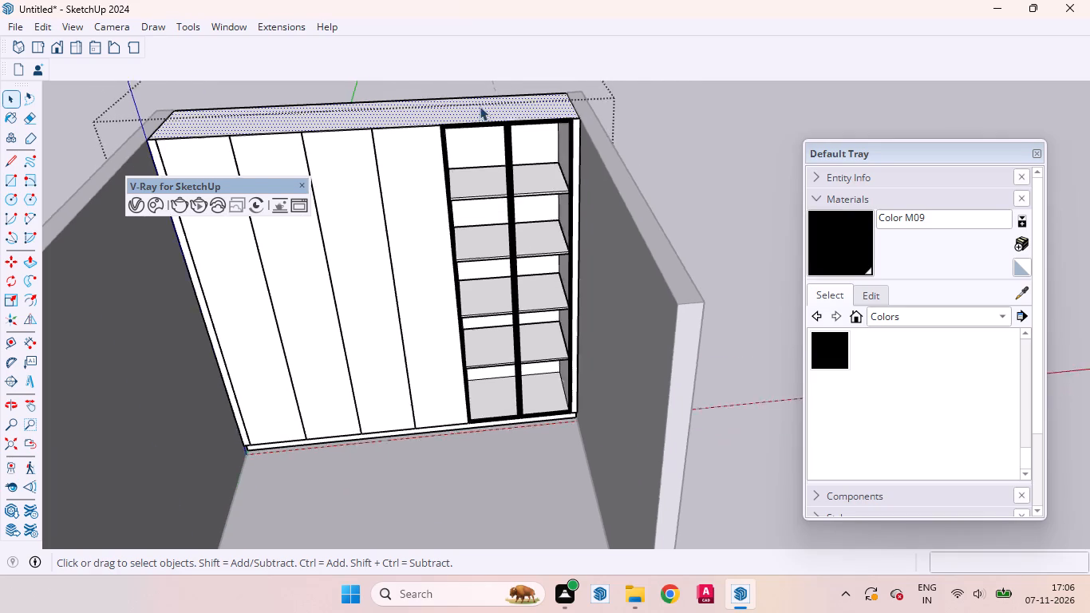
scroll(480, 106, down, 1)
scroll(583, 156, up, 9)
click(503, 134)
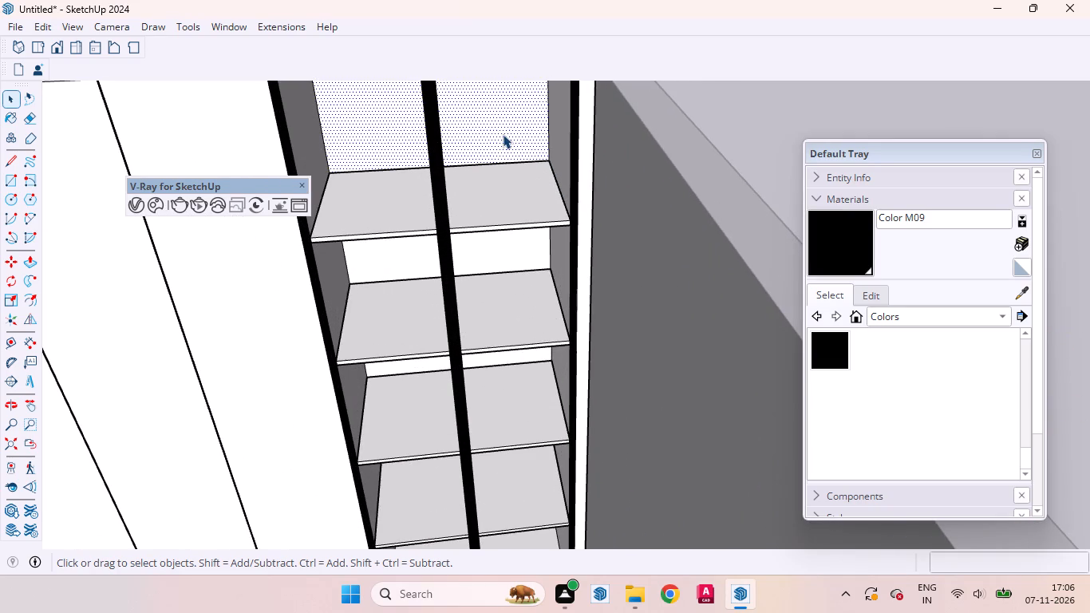
click(484, 184)
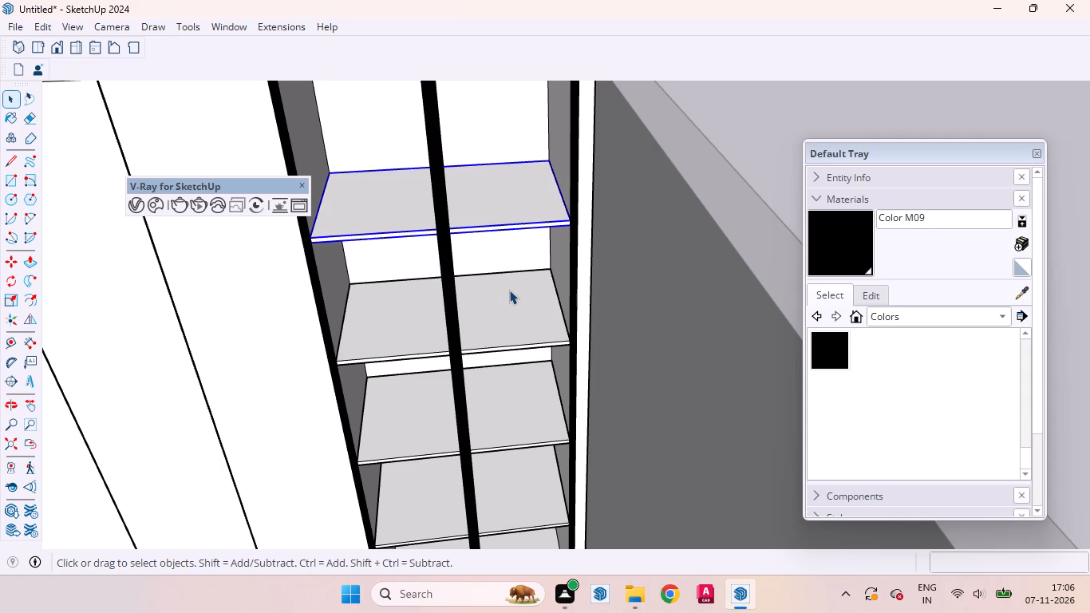
click(509, 290)
click(496, 247)
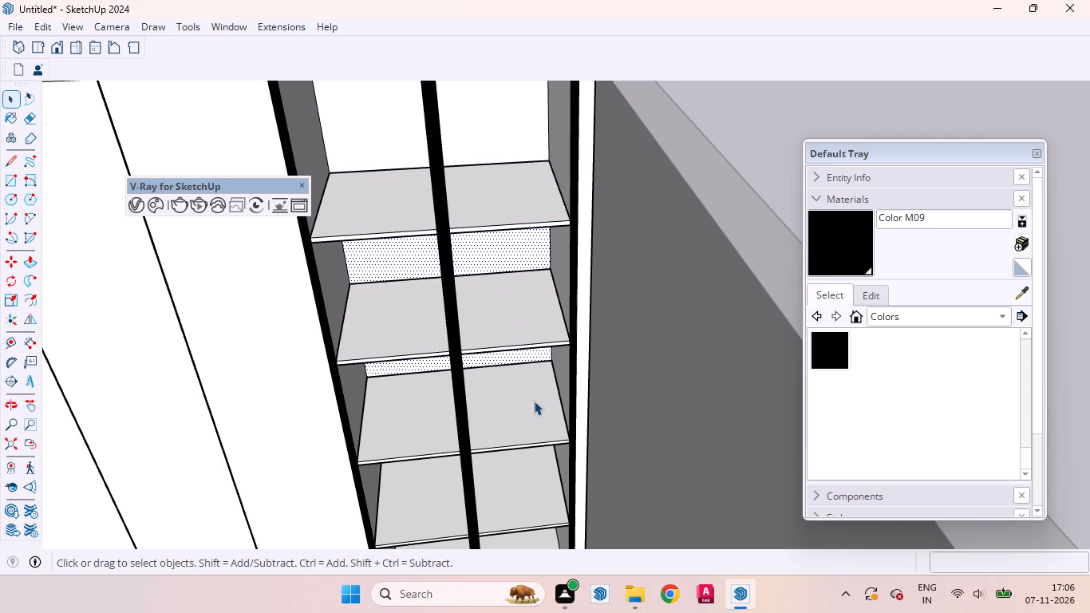
click(534, 401)
scroll(490, 251, down, 4)
click(429, 422)
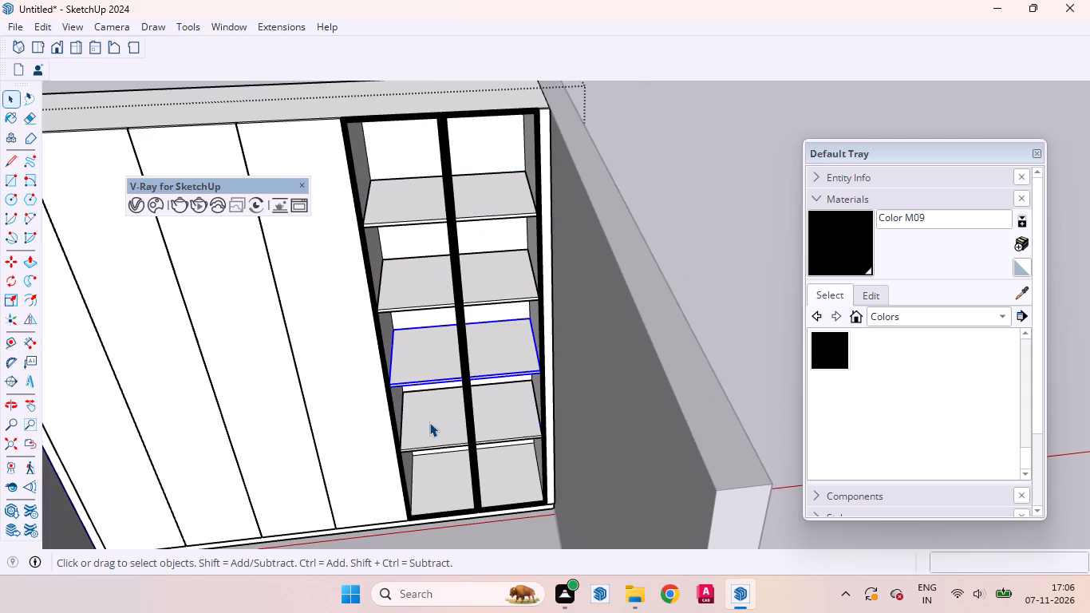
click(443, 465)
scroll(473, 244, down, 4)
scroll(468, 108, up, 1)
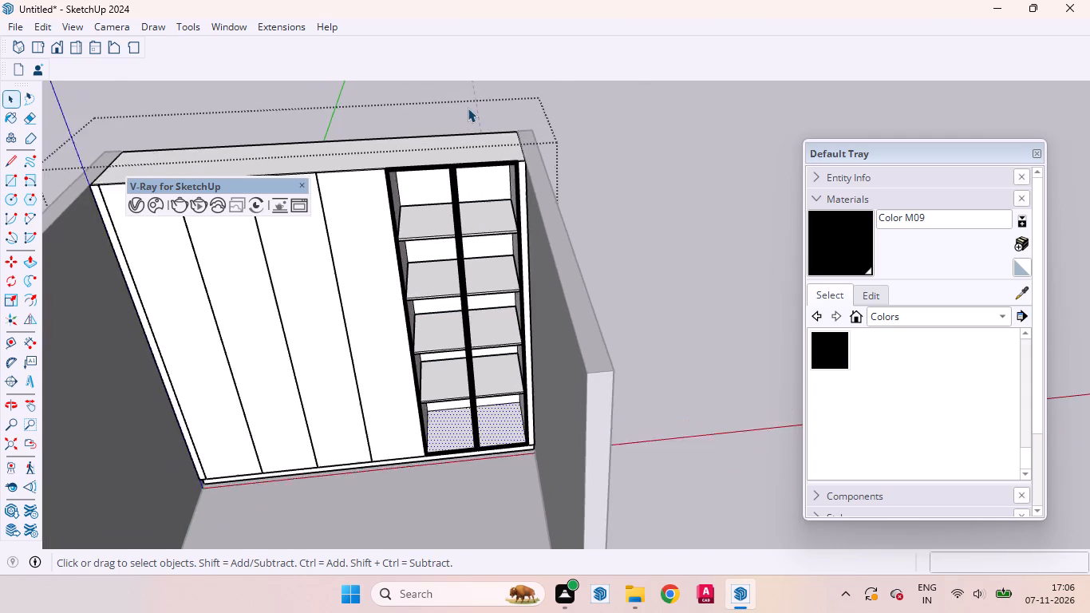
Inspect the inner side face and the ceiling face of the framed compartment's top bay from below.
scroll(468, 108, up, 6)
middle_drag(500, 201, 571, 113)
scroll(569, 124, up, 2)
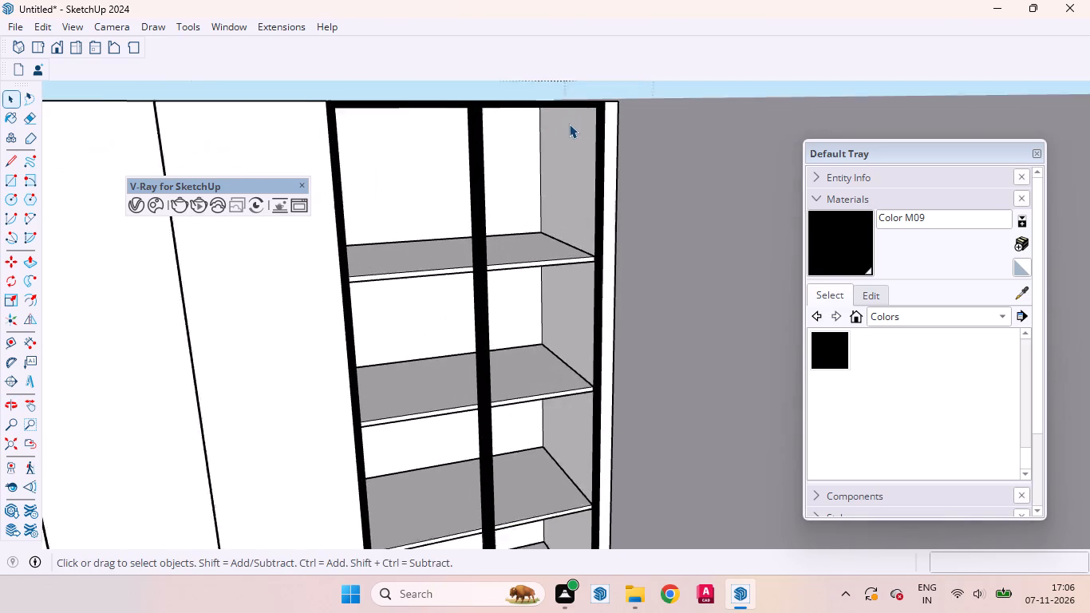
scroll(569, 124, up, 1)
click(565, 141)
middle_drag(567, 159, 511, 86)
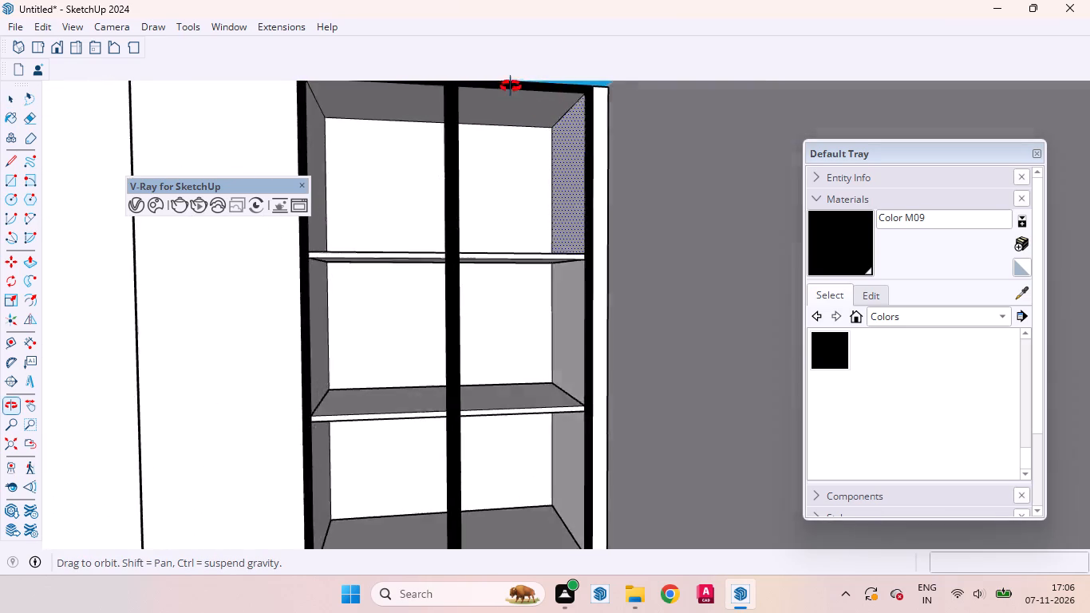
middle_drag(511, 86, 460, 30)
scroll(478, 103, up, 7)
scroll(479, 103, down, 2)
scroll(479, 103, up, 1)
scroll(479, 103, down, 1)
middle_drag(499, 119, 453, 59)
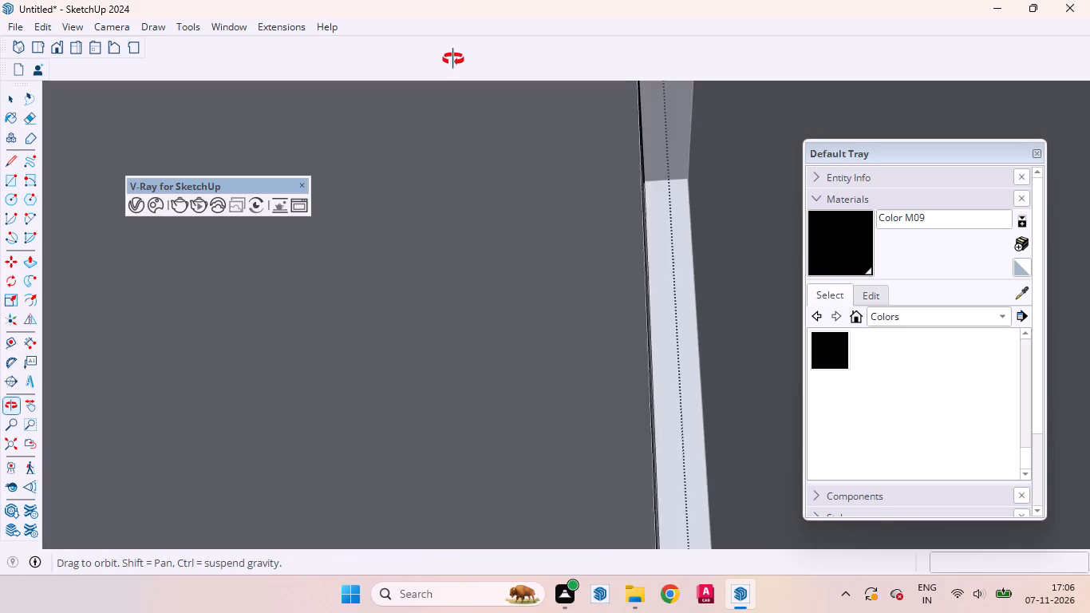
middle_drag(453, 59, 490, 108)
scroll(490, 108, up, 11)
click(503, 114)
scroll(518, 127, down, 3)
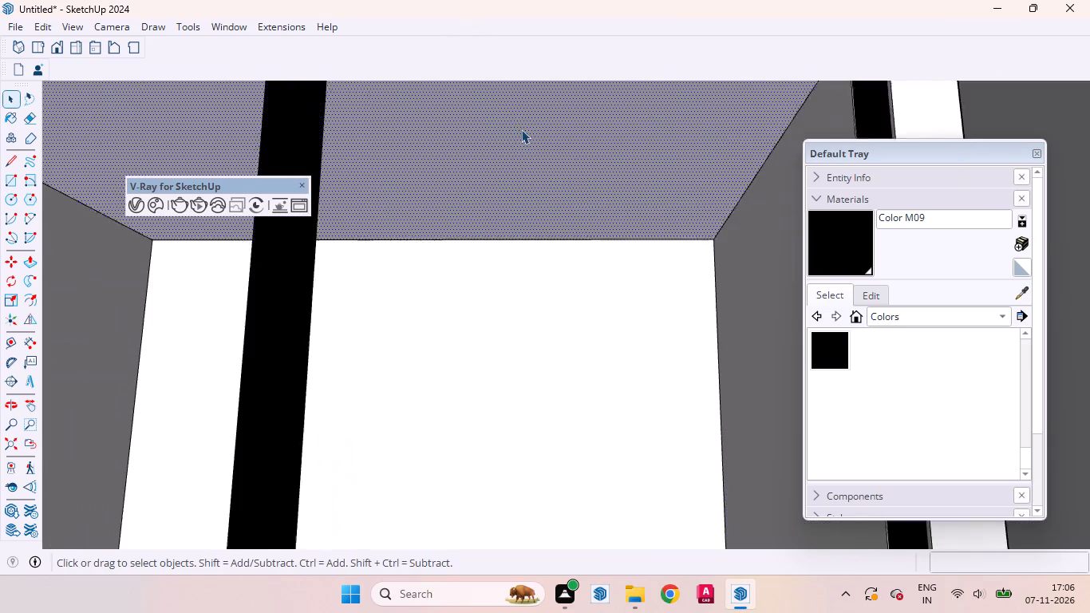
scroll(521, 129, down, 2)
middle_drag(524, 132, 573, 204)
scroll(573, 204, down, 4)
scroll(572, 199, up, 1)
scroll(530, 117, down, 5)
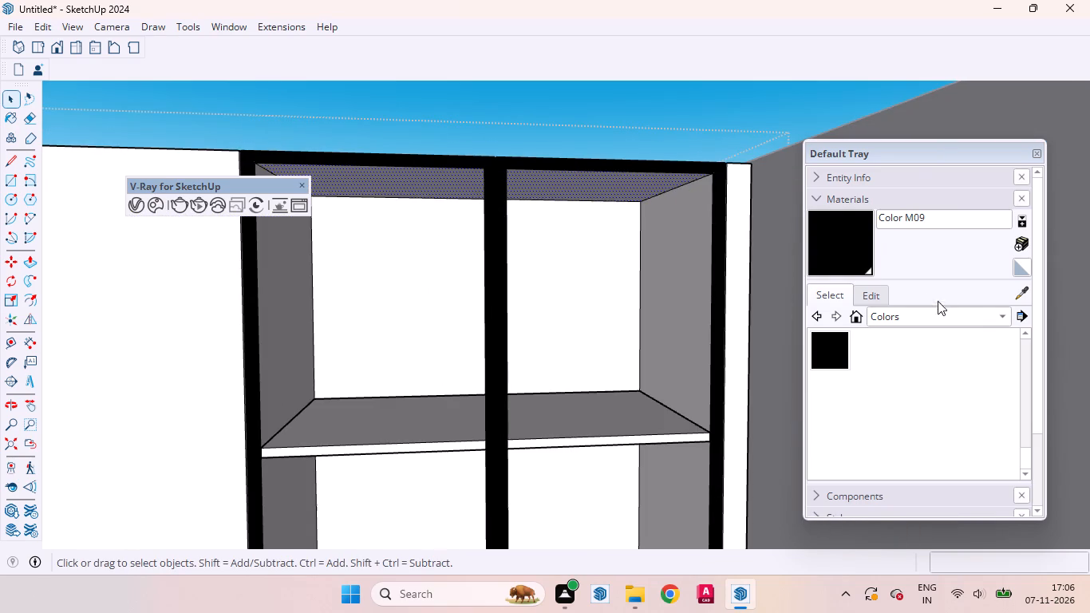
Paint the top bay's back, both inner sides, shelf and ceiling with the dark red Color A07 from the Colors collection.
click(998, 316)
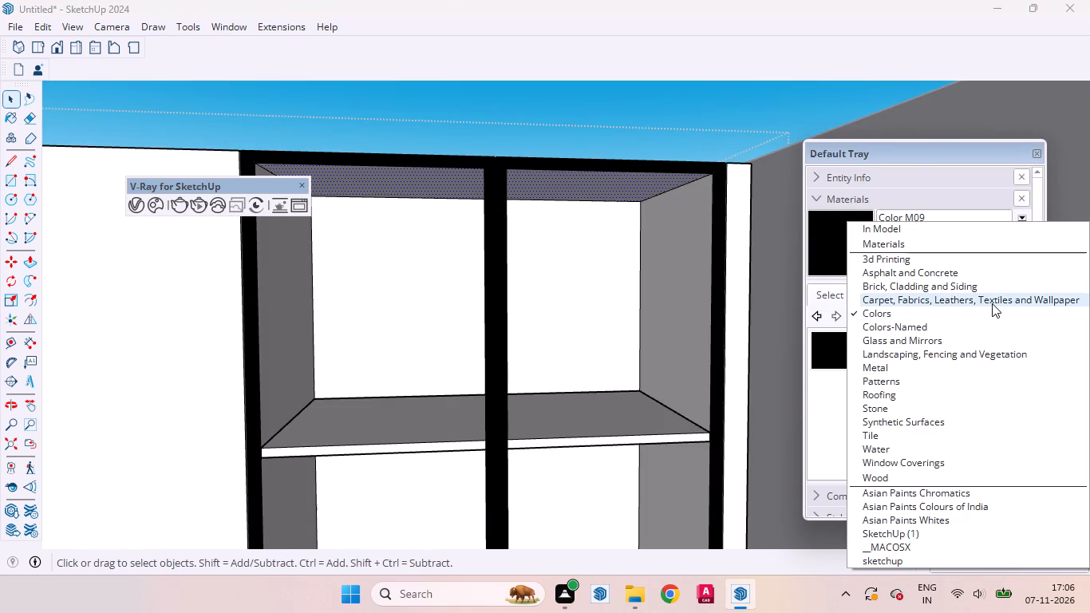
click(949, 312)
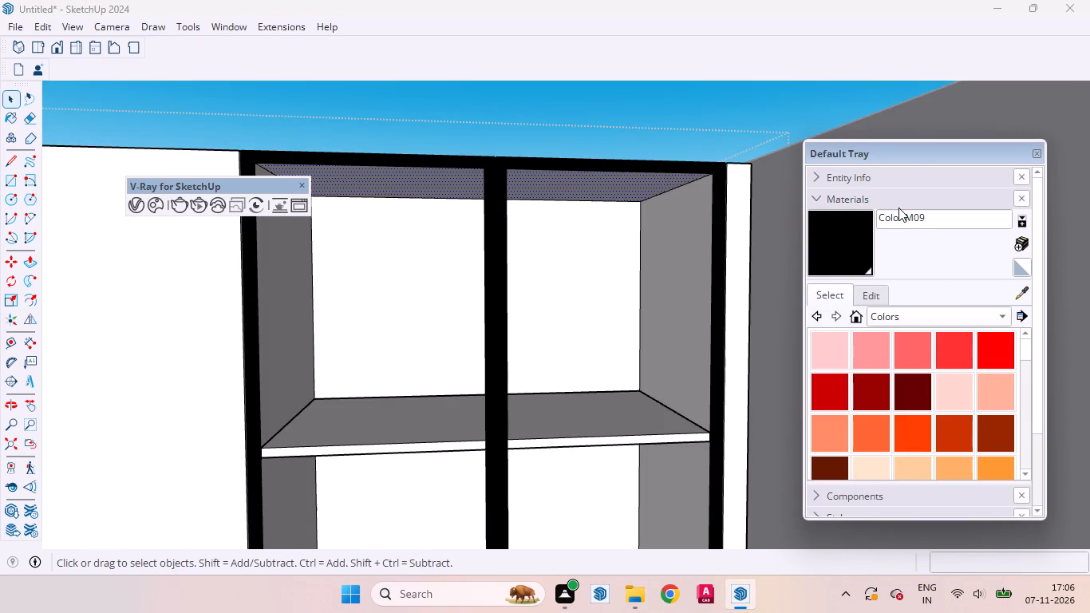
click(1001, 433)
click(883, 394)
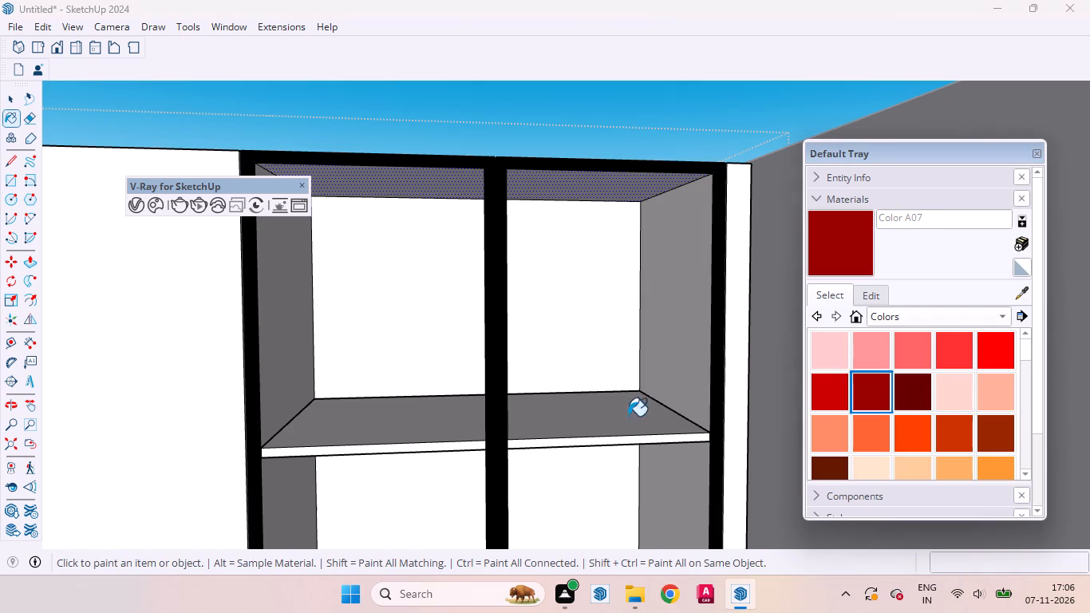
click(598, 323)
click(662, 318)
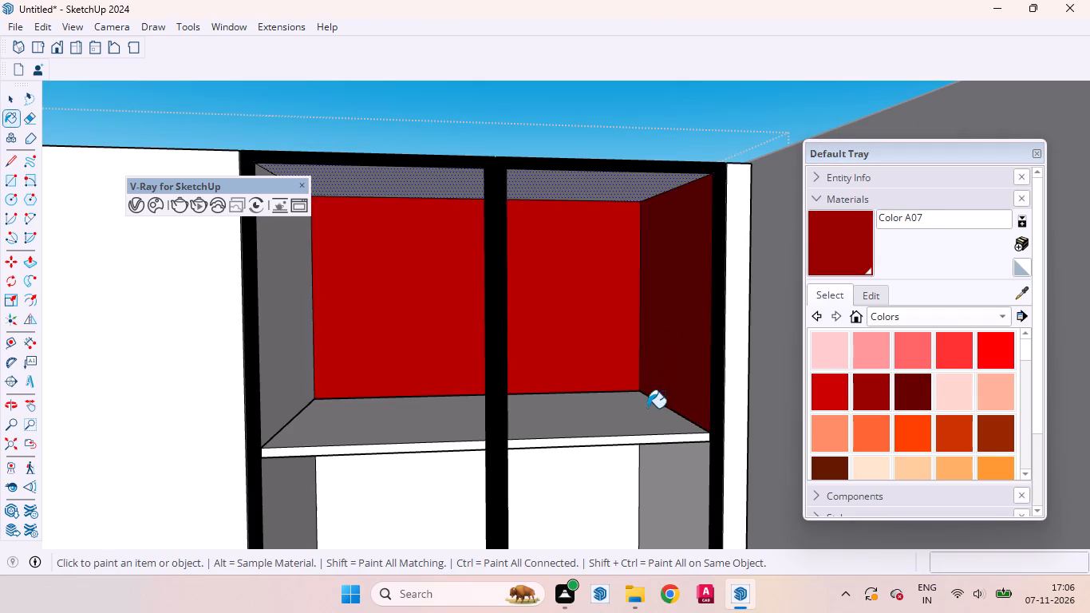
click(636, 423)
click(287, 350)
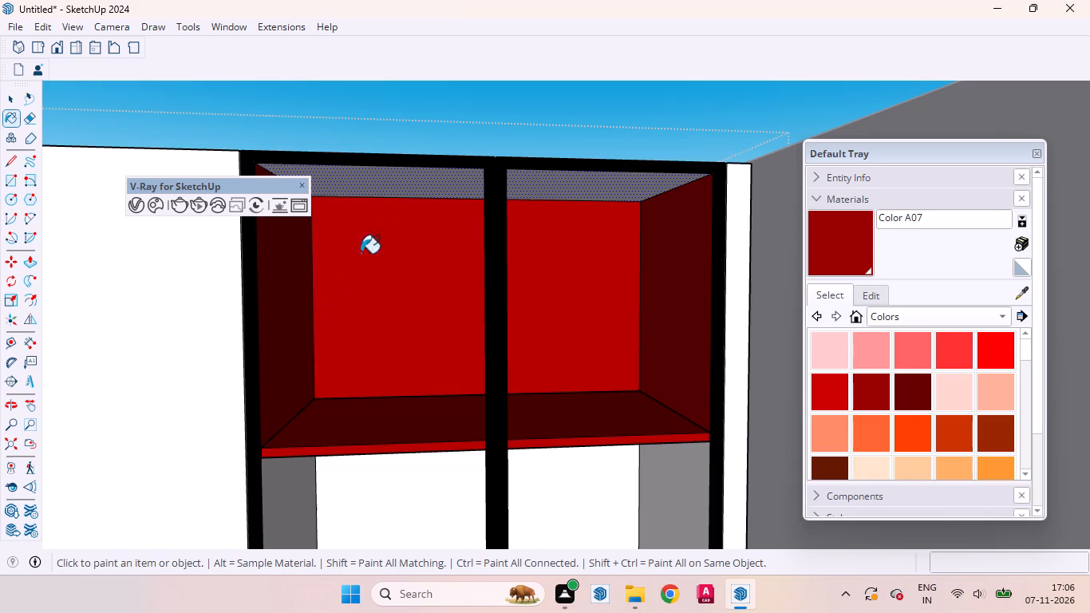
click(408, 186)
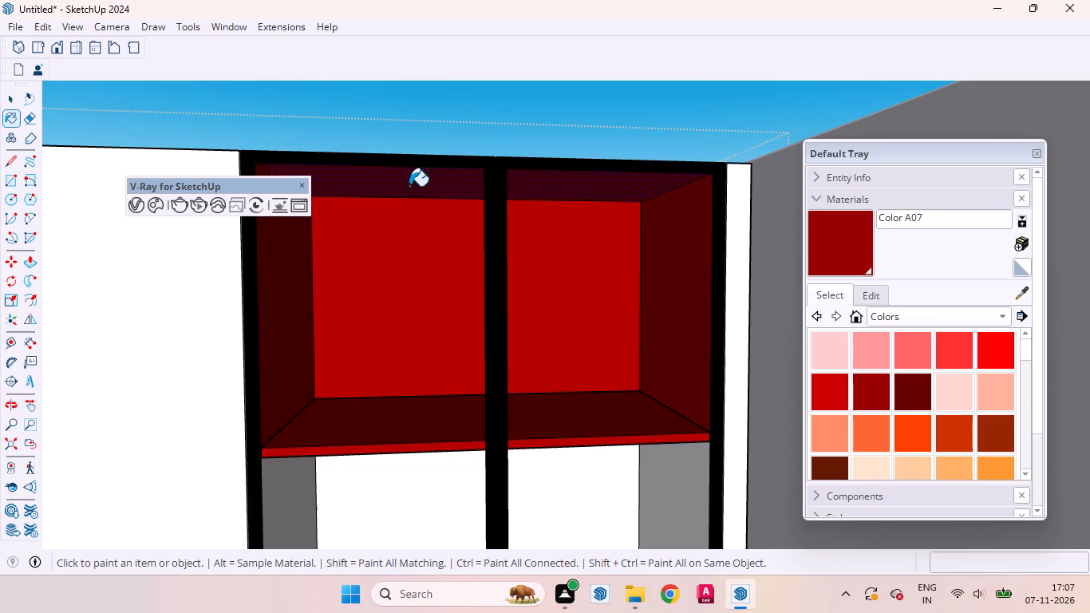
Paint the back panel and both inner sides below the first shelf, plus the second shelf, with Color A07.
scroll(413, 192, down, 6)
click(510, 393)
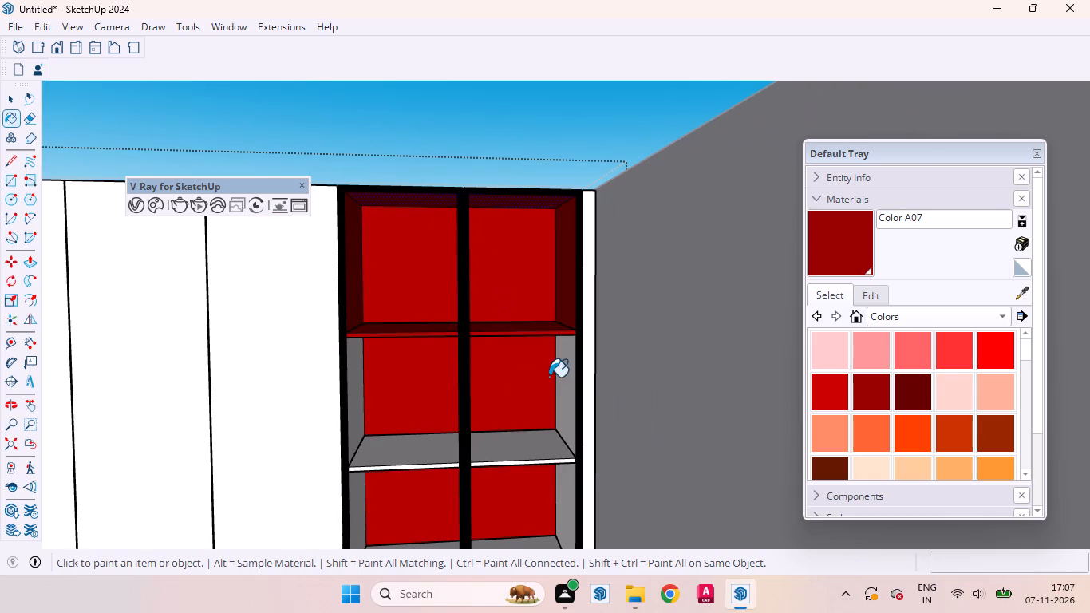
click(567, 378)
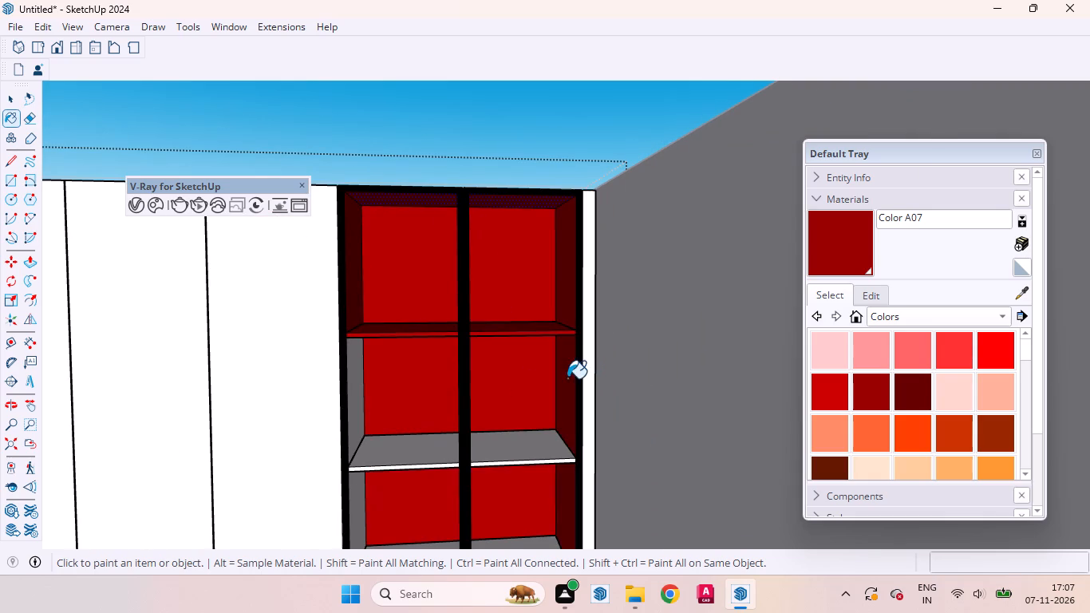
click(543, 446)
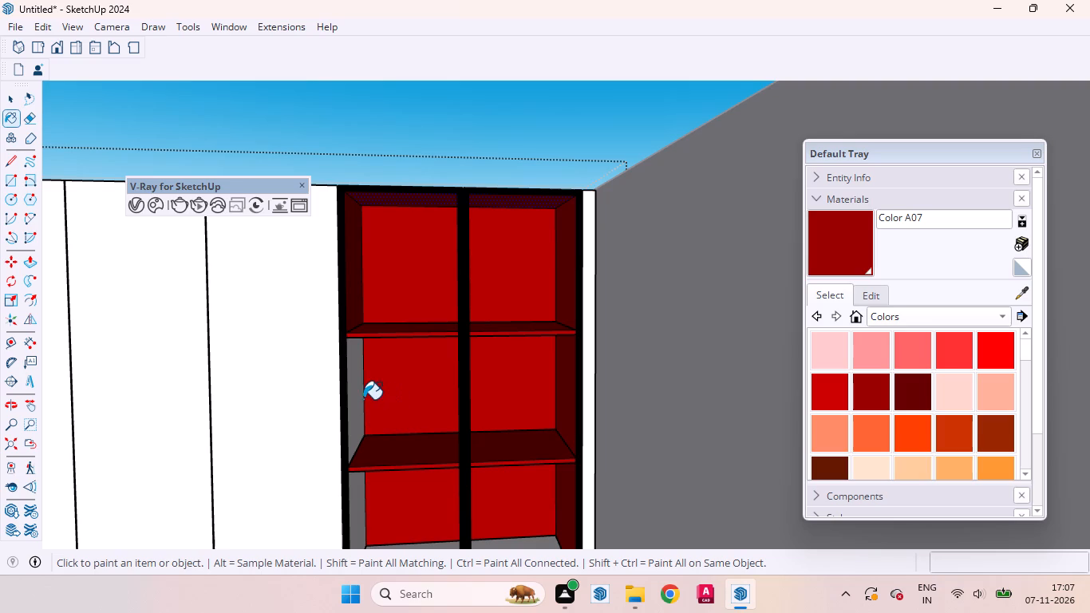
click(353, 394)
Paint the third shelf, fourth shelf and bottom panel of the framed compartment with Color A07.
scroll(371, 373, down, 3)
scroll(378, 338, up, 1)
scroll(379, 338, down, 2)
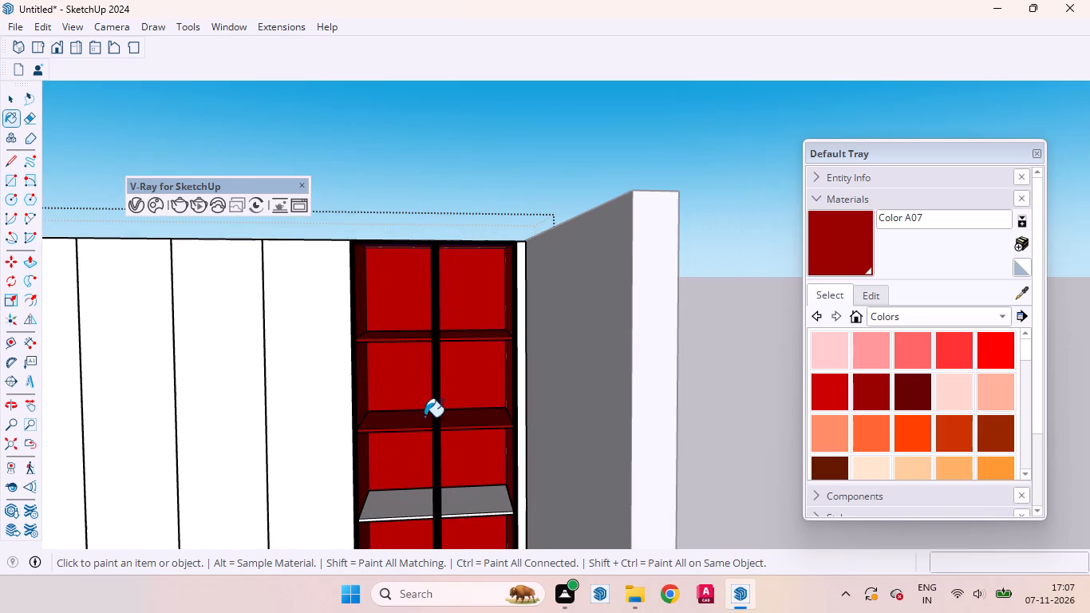
click(484, 504)
scroll(452, 313, down, 5)
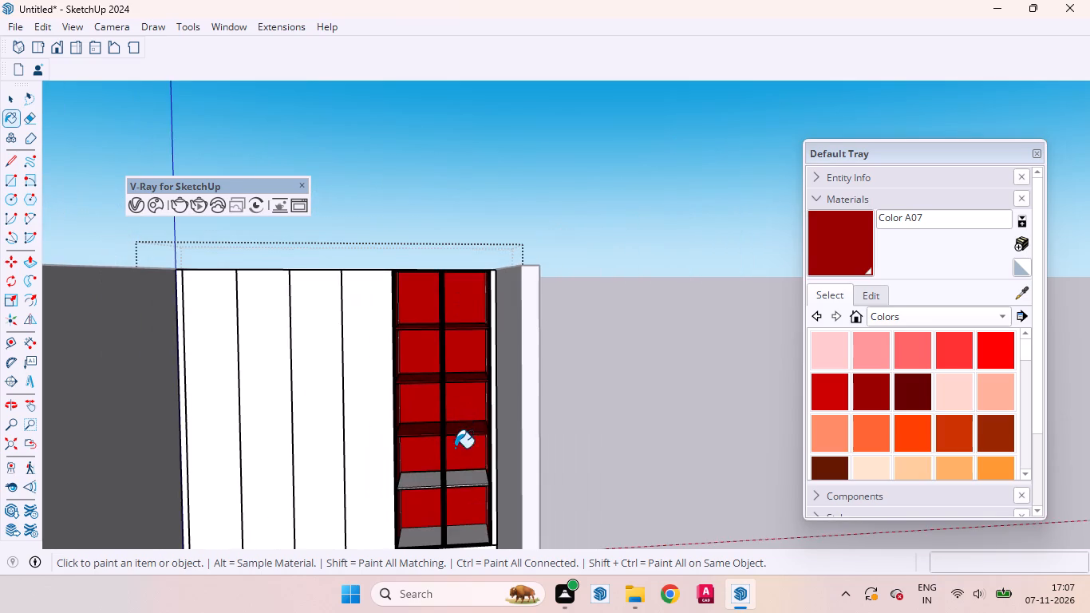
scroll(457, 458, up, 3)
click(464, 481)
scroll(468, 386, down, 4)
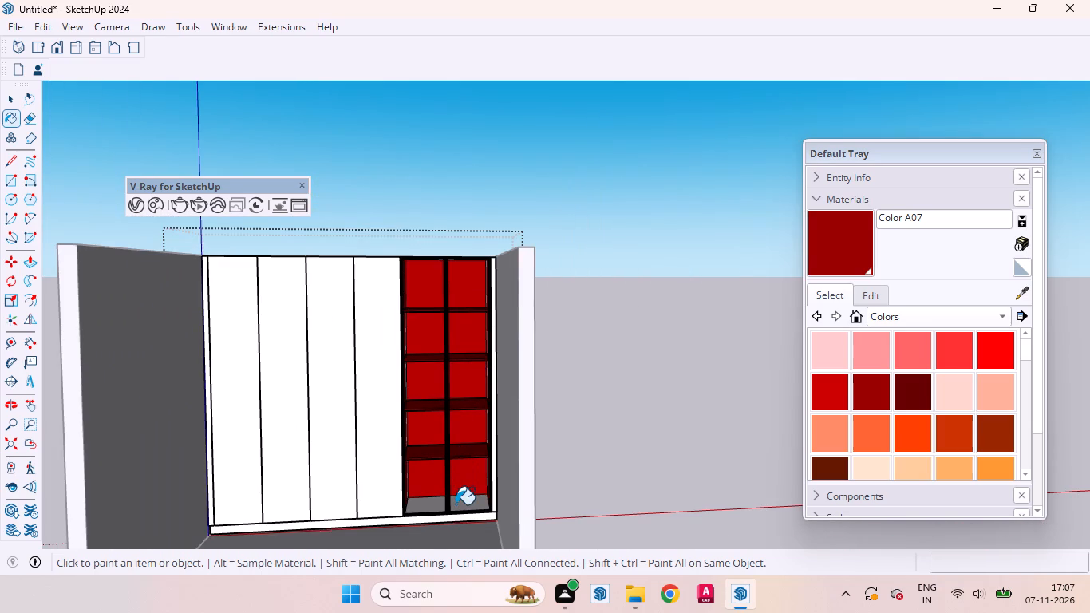
scroll(456, 504, up, 8)
click(458, 504)
scroll(466, 481, up, 2)
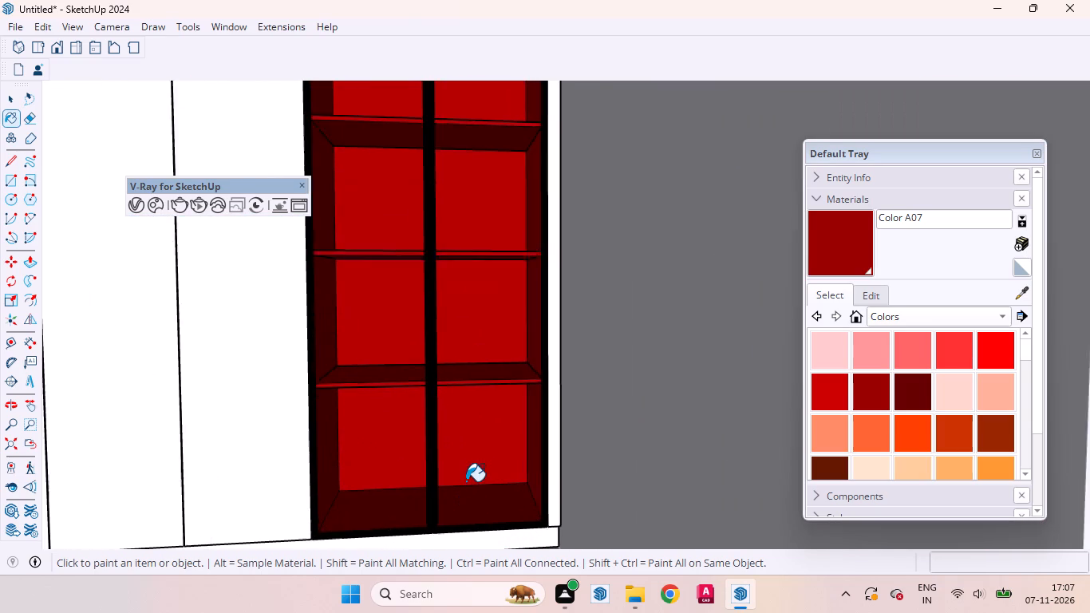
scroll(466, 481, up, 2)
key(space)
key(space)
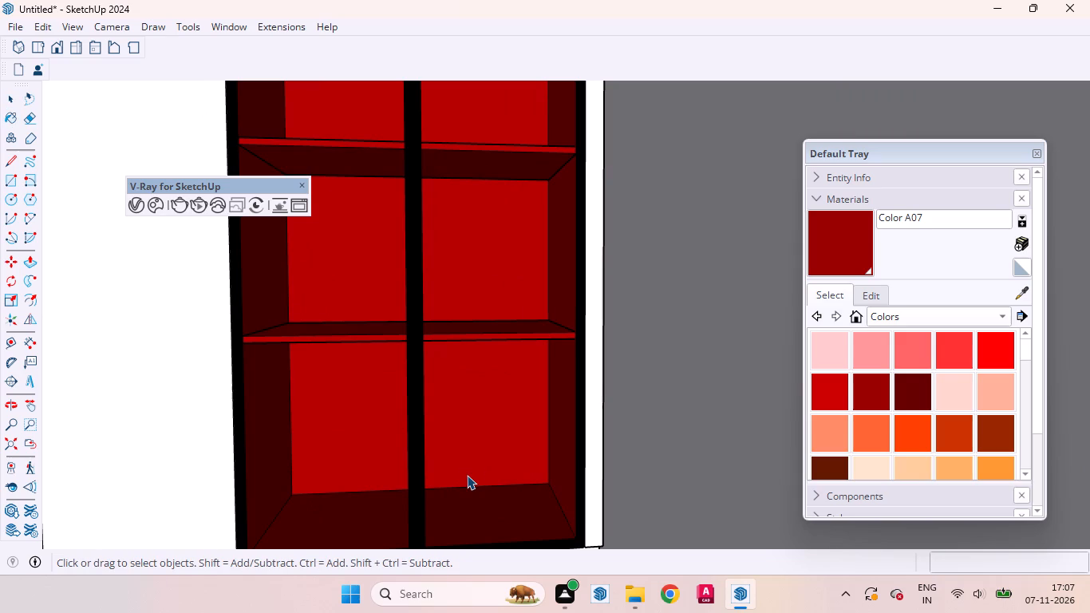
Examine the red-painted compartment within the whole cabinet, then up close at its top corner beside the right wall.
scroll(467, 475, down, 5)
scroll(413, 369, up, 1)
scroll(413, 369, down, 5)
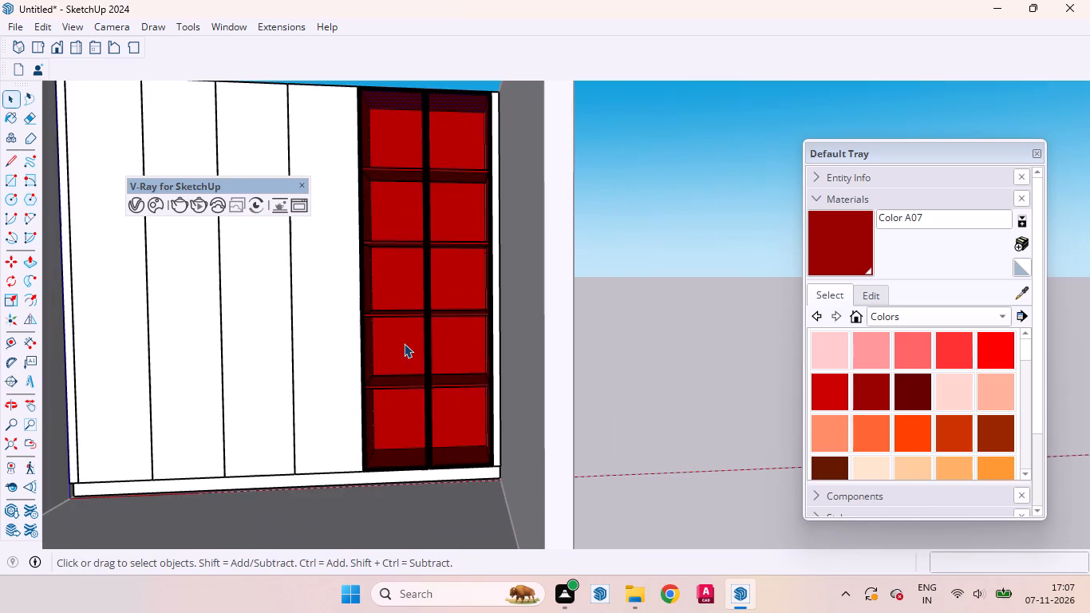
middle_drag(404, 334, 571, 405)
scroll(569, 393, down, 12)
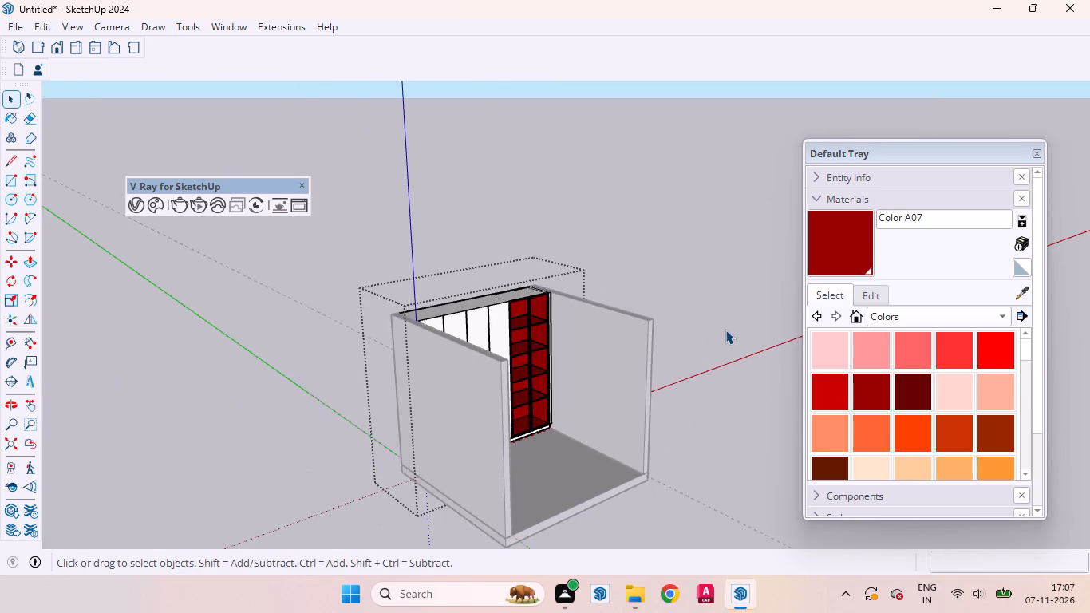
click(725, 330)
scroll(541, 317, up, 3)
scroll(541, 317, down, 1)
scroll(541, 317, up, 2)
middle_drag(536, 323, 395, 231)
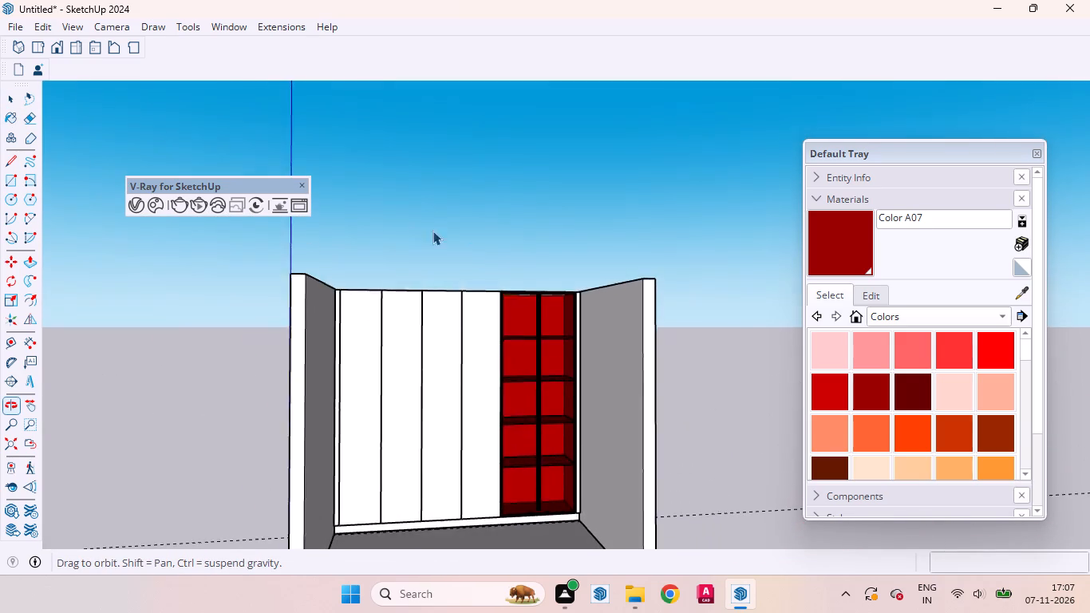
scroll(513, 245, up, 6)
scroll(599, 322, down, 2)
scroll(599, 322, up, 18)
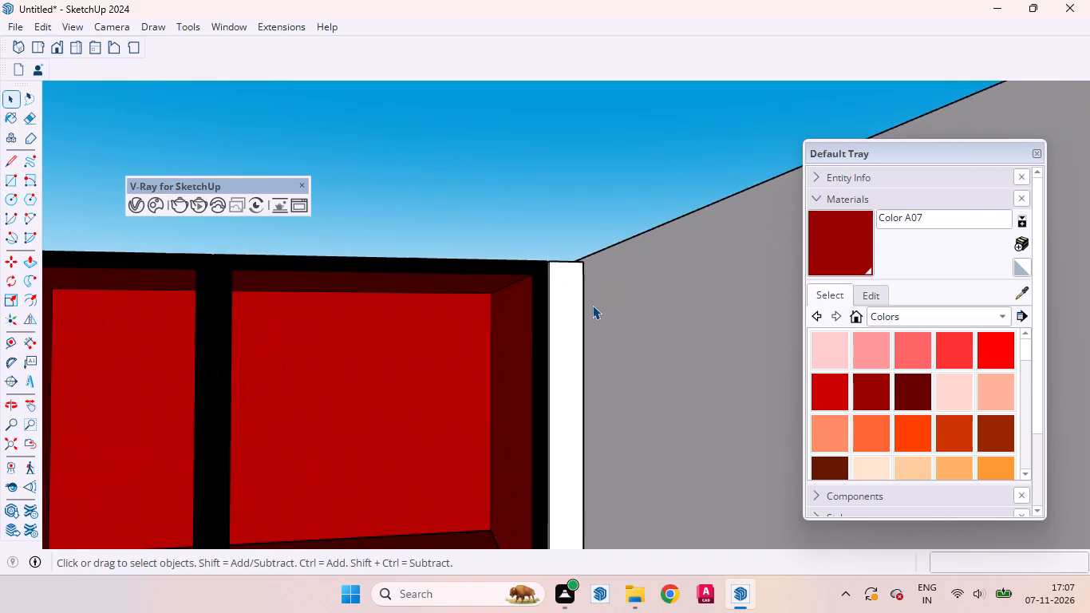
middle_drag(592, 305, 669, 243)
scroll(614, 318, down, 8)
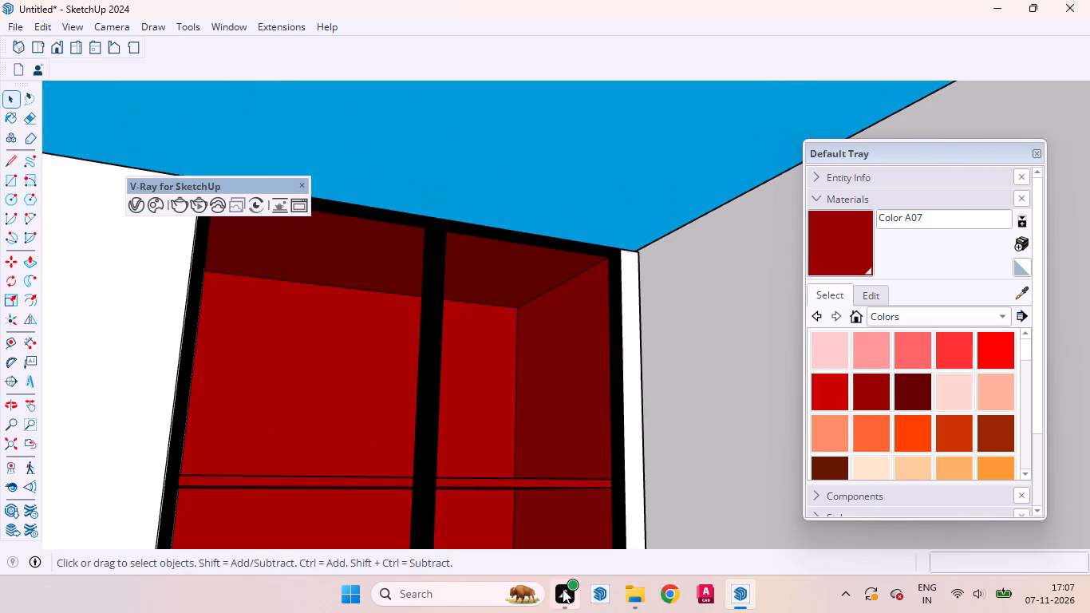
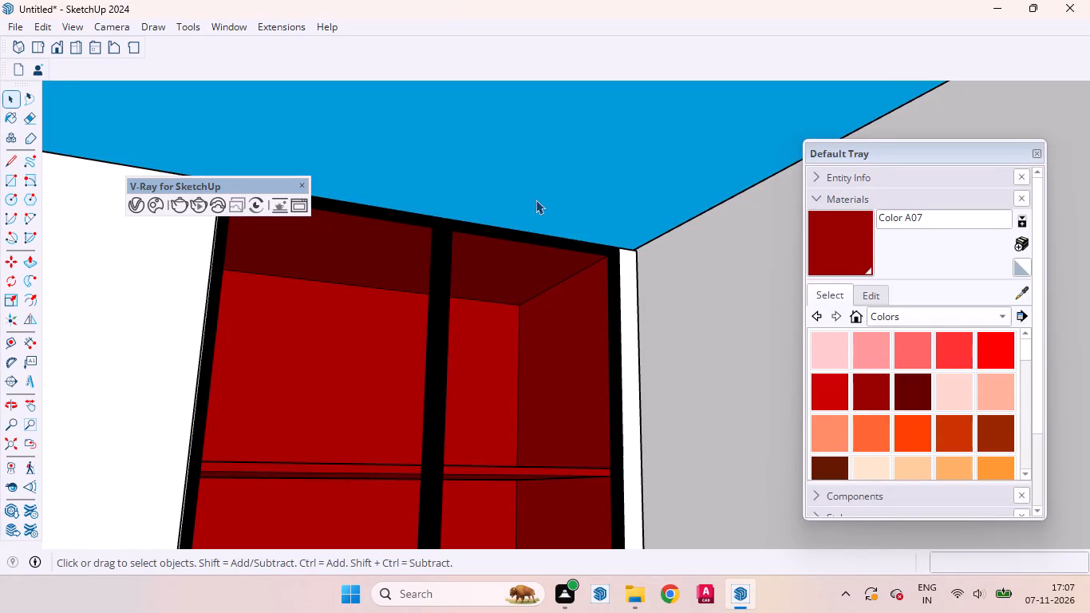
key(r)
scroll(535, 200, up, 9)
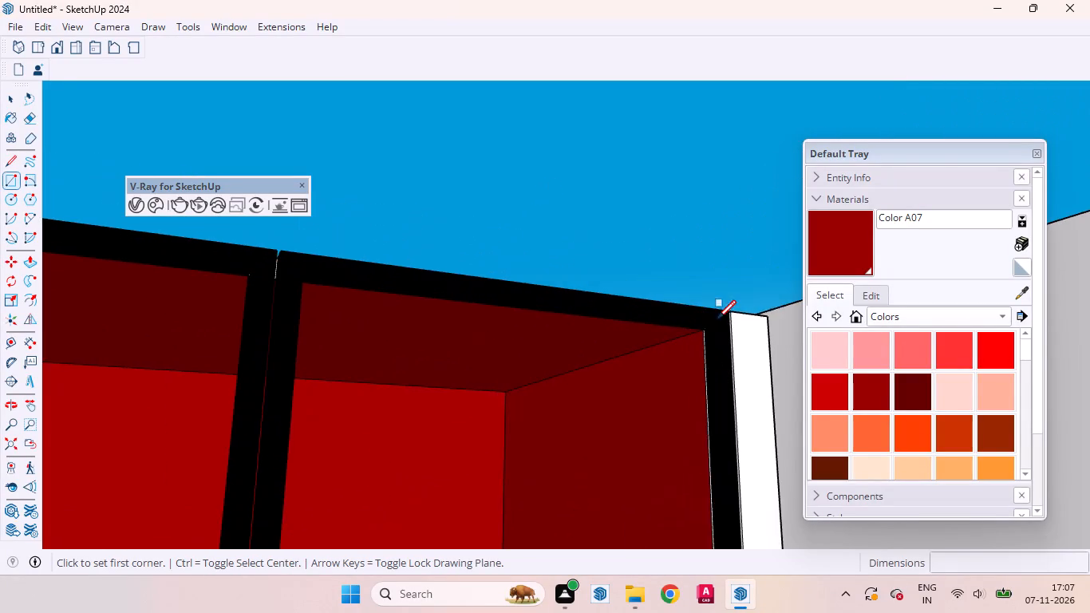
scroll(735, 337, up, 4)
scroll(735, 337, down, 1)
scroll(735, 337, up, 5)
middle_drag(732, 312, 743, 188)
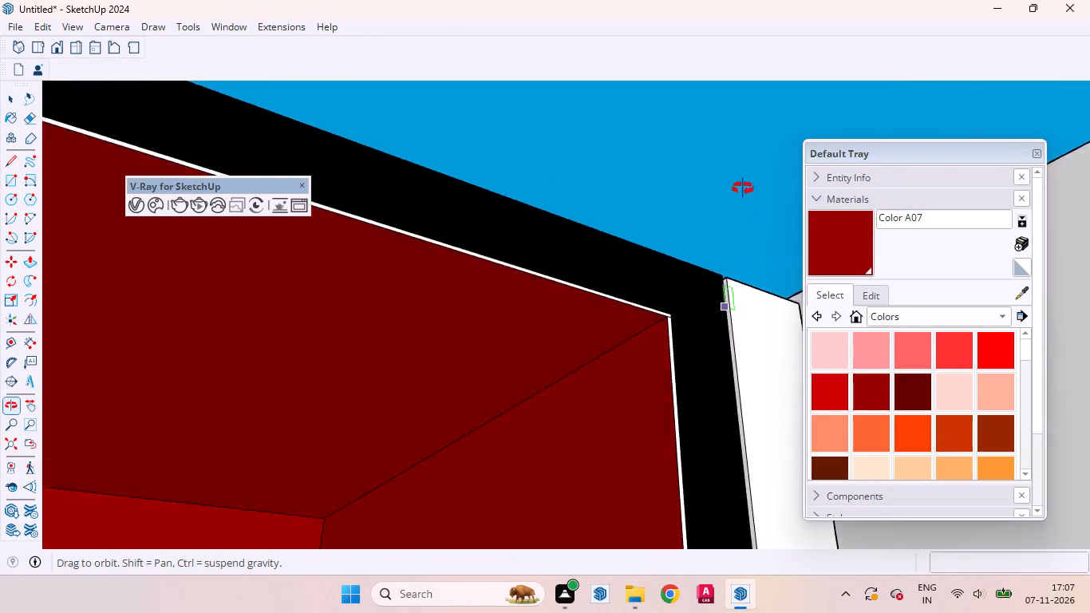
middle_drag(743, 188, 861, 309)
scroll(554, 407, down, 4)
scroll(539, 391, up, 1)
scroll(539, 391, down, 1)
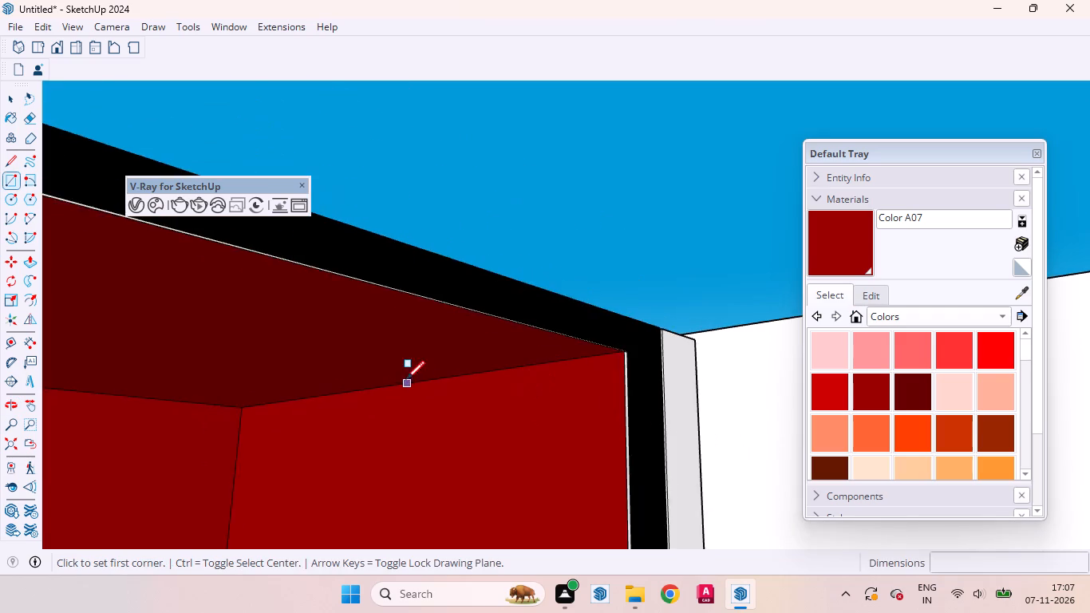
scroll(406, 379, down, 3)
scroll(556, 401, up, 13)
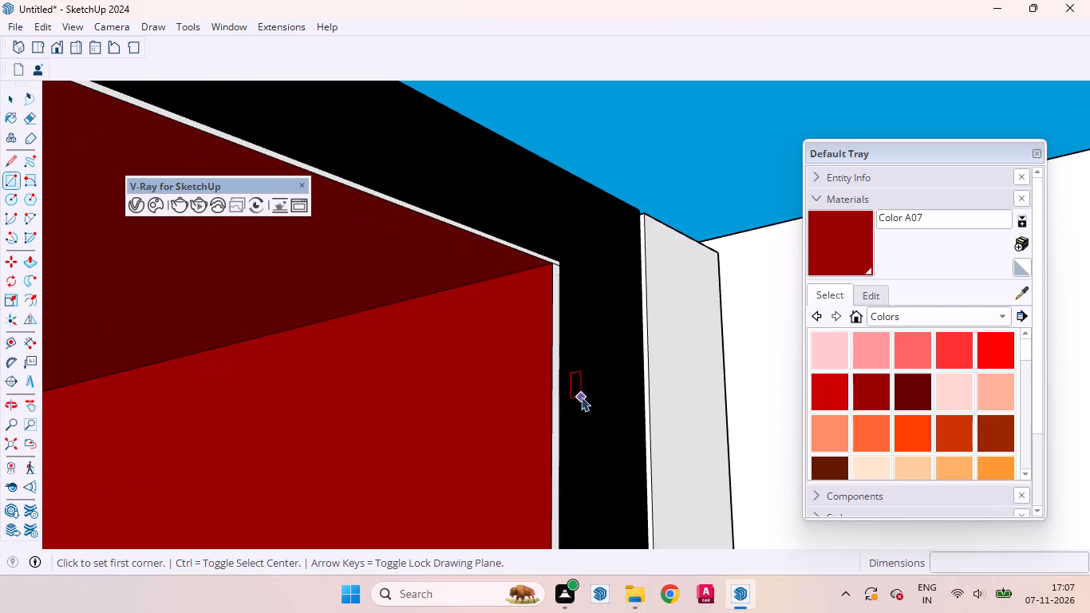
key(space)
Open the cabinet group and paint the right side panel's white front edge behind the black frame with Color A07.
click(484, 401)
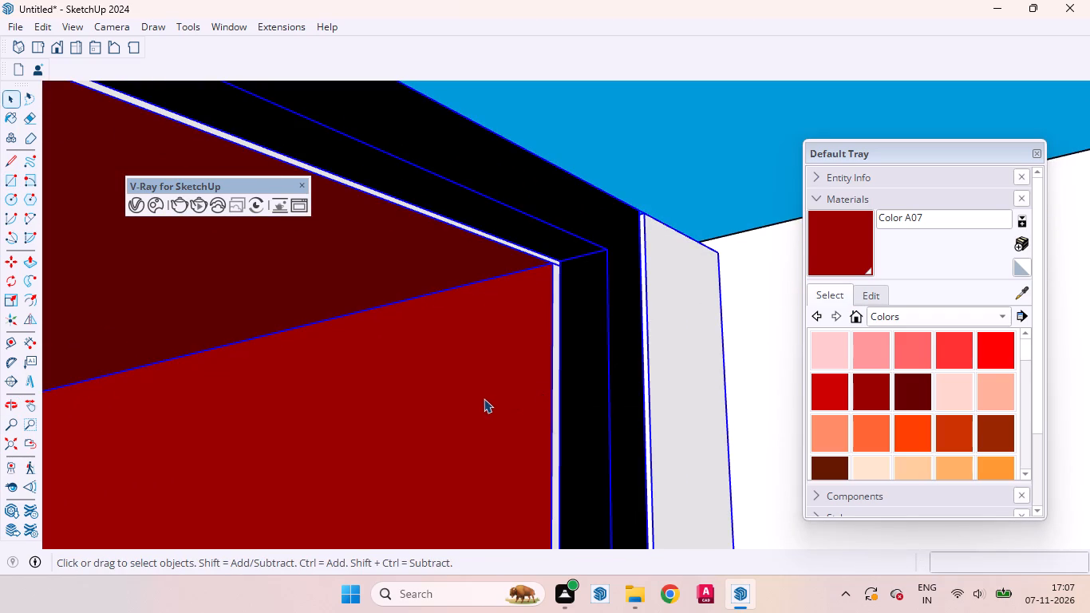
double_click(496, 386)
scroll(514, 357, up, 6)
scroll(571, 334, down, 2)
scroll(572, 334, up, 2)
scroll(572, 334, down, 1)
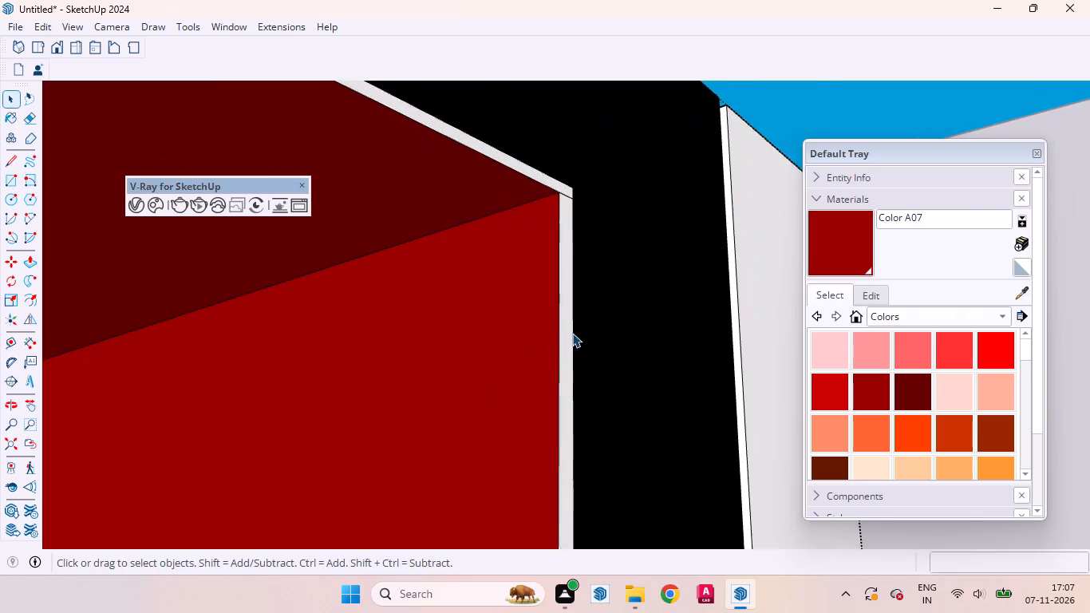
scroll(572, 333, up, 3)
click(561, 334)
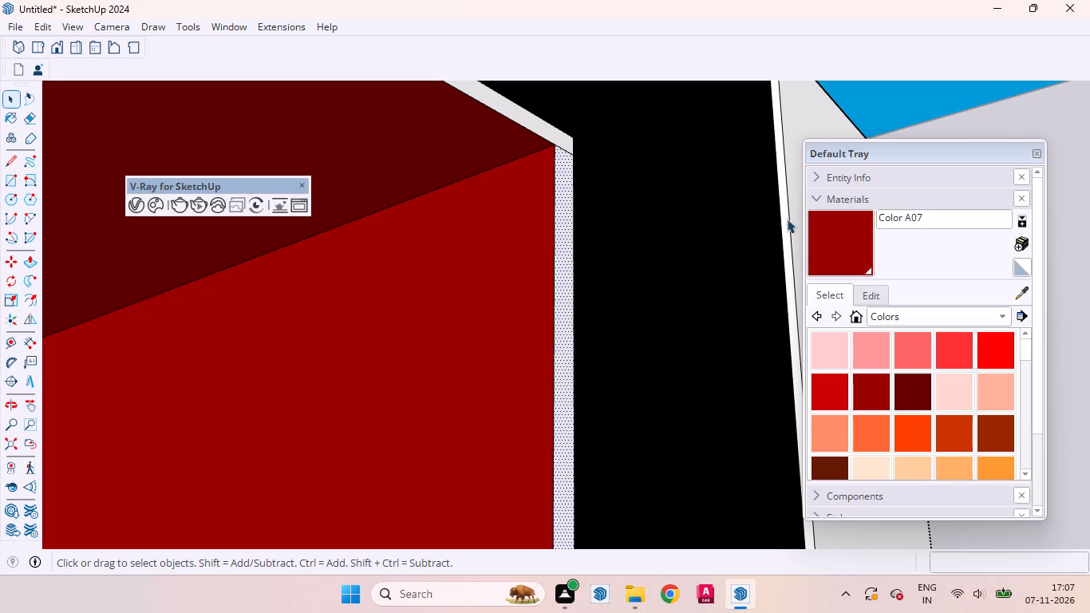
click(811, 243)
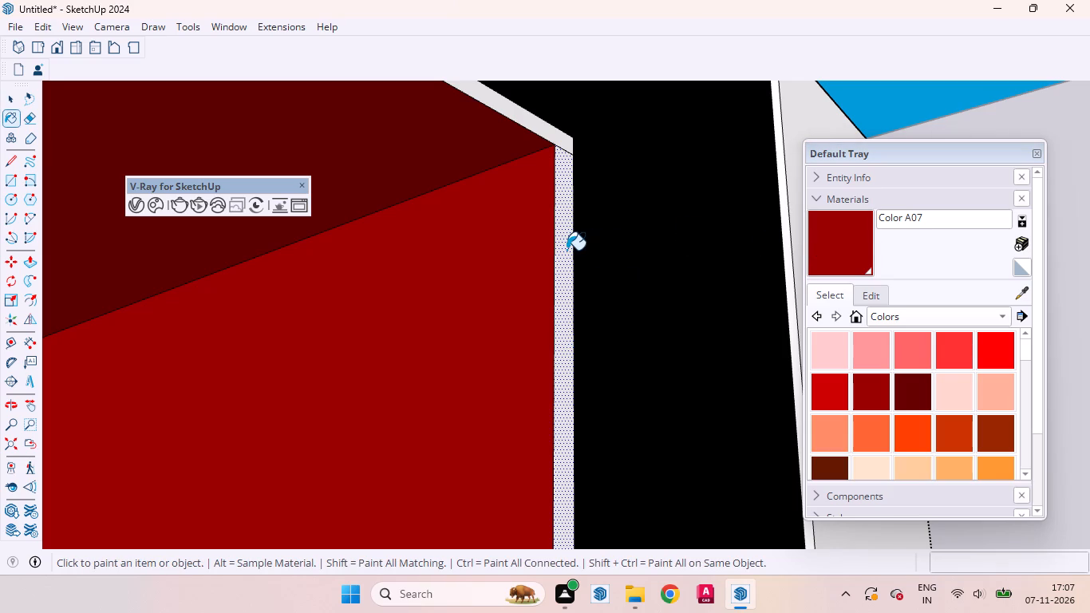
click(567, 250)
Paint the white front edge of the compartment's top panel, just behind the black frame, with Color A07.
scroll(572, 336, down, 9)
scroll(521, 233, up, 4)
scroll(521, 233, down, 1)
scroll(521, 233, up, 4)
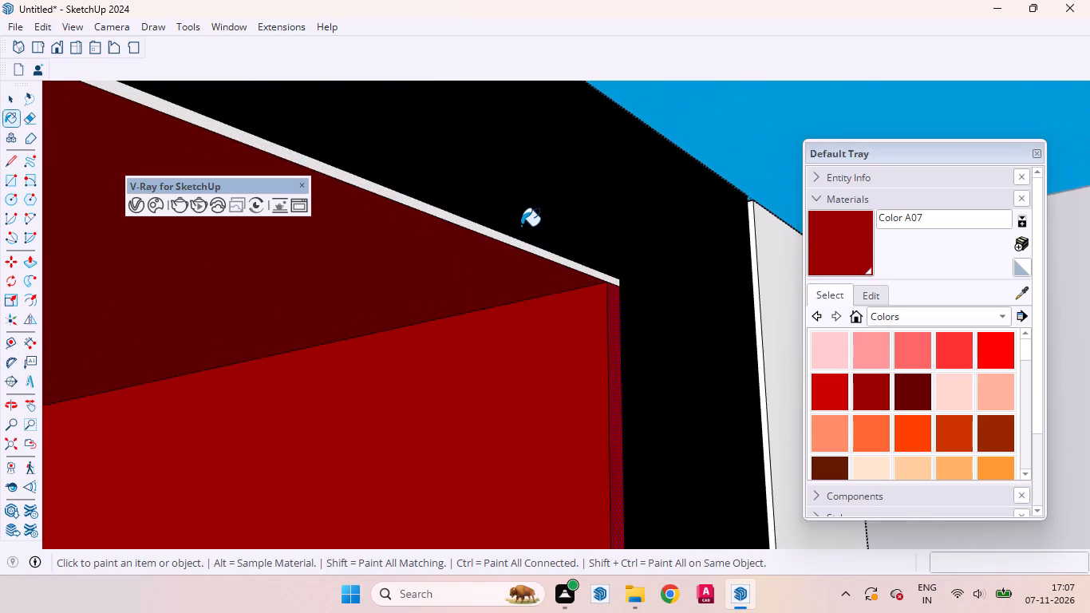
scroll(521, 226, up, 4)
scroll(575, 223, down, 1)
scroll(575, 223, up, 11)
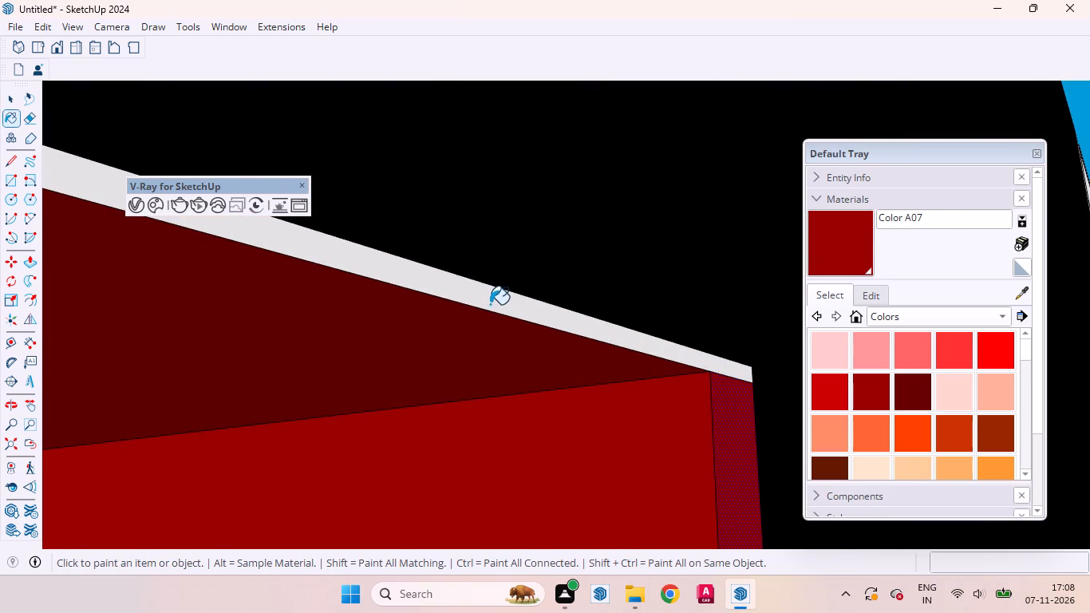
click(492, 301)
Paint the white front edge of the compartment's left side panel behind the black frame with Color A07.
scroll(515, 337, down, 20)
scroll(656, 222, up, 1)
scroll(656, 222, down, 4)
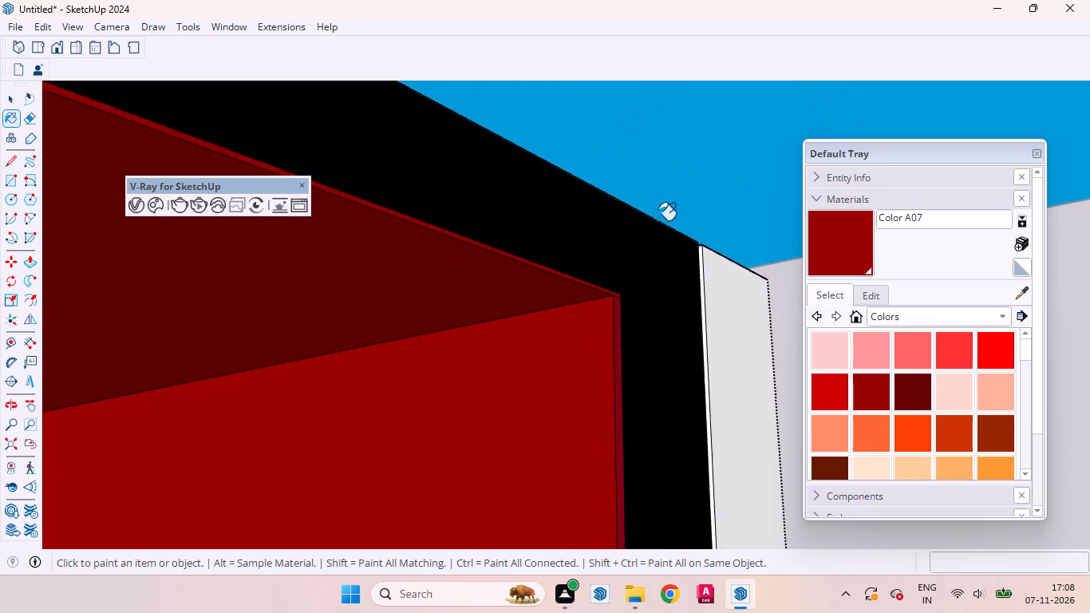
scroll(657, 220, down, 12)
middle_drag(654, 242, 609, 340)
scroll(611, 263, down, 6)
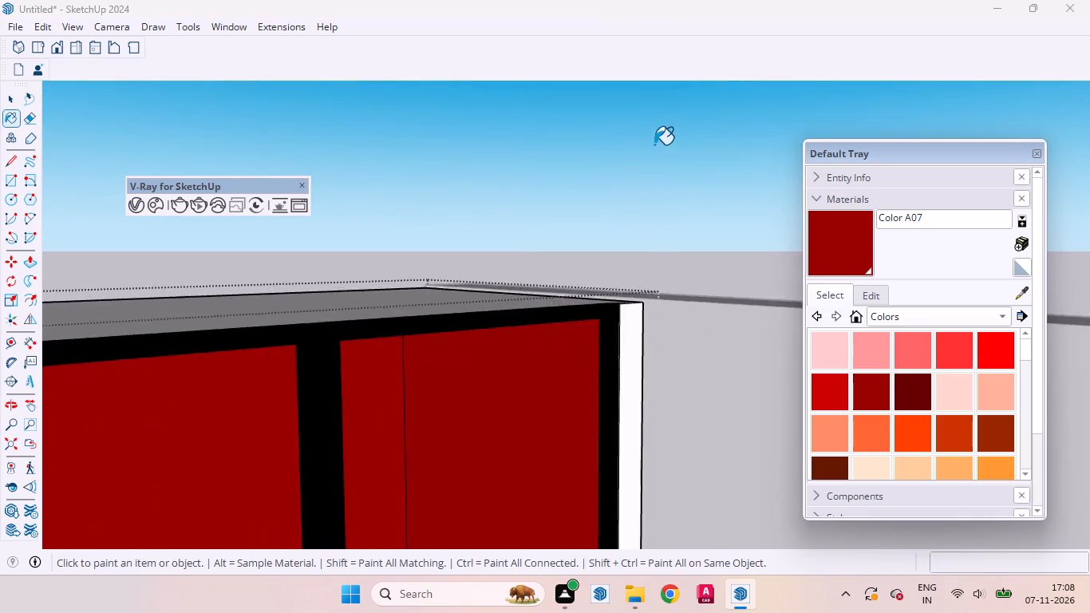
scroll(654, 144, down, 10)
scroll(686, 370, up, 1)
scroll(685, 350, down, 5)
middle_drag(674, 303, 514, 336)
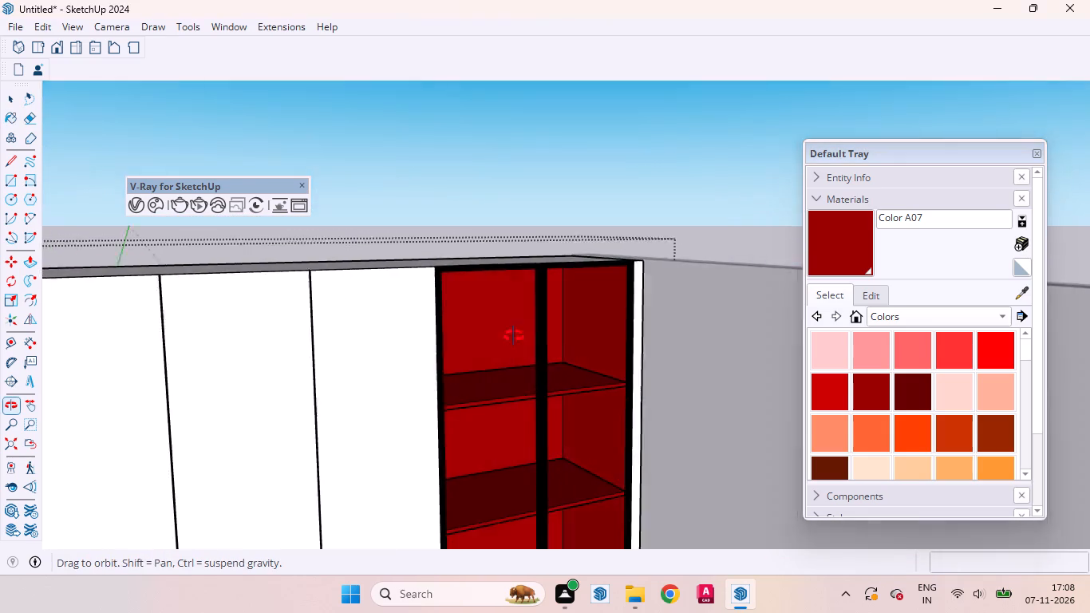
middle_drag(514, 336, 306, 398)
scroll(342, 318, up, 5)
scroll(440, 280, up, 6)
scroll(307, 240, up, 3)
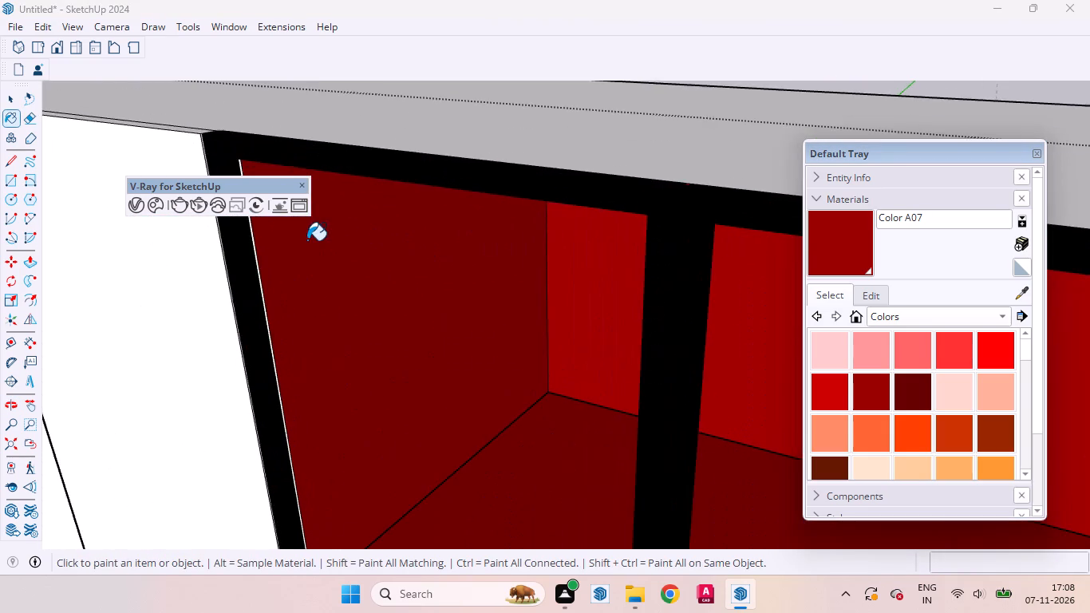
scroll(278, 287, up, 18)
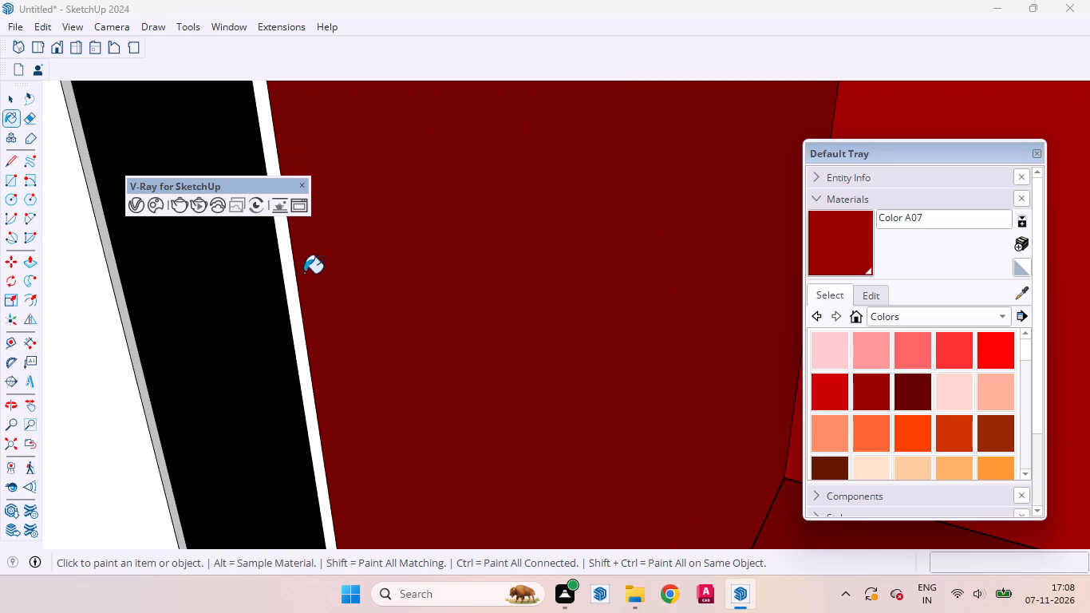
click(286, 267)
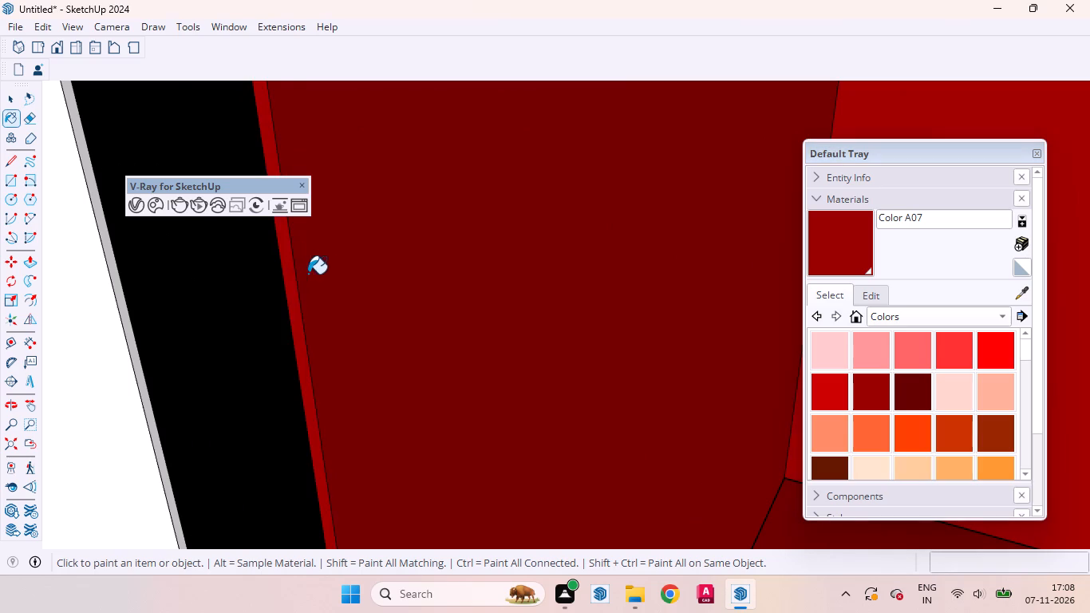
Paint the white front edge of the compartment's bottom panel behind the black frame with Color A07.
scroll(341, 279, down, 20)
scroll(341, 279, down, 2)
scroll(476, 171, up, 1)
scroll(476, 171, down, 10)
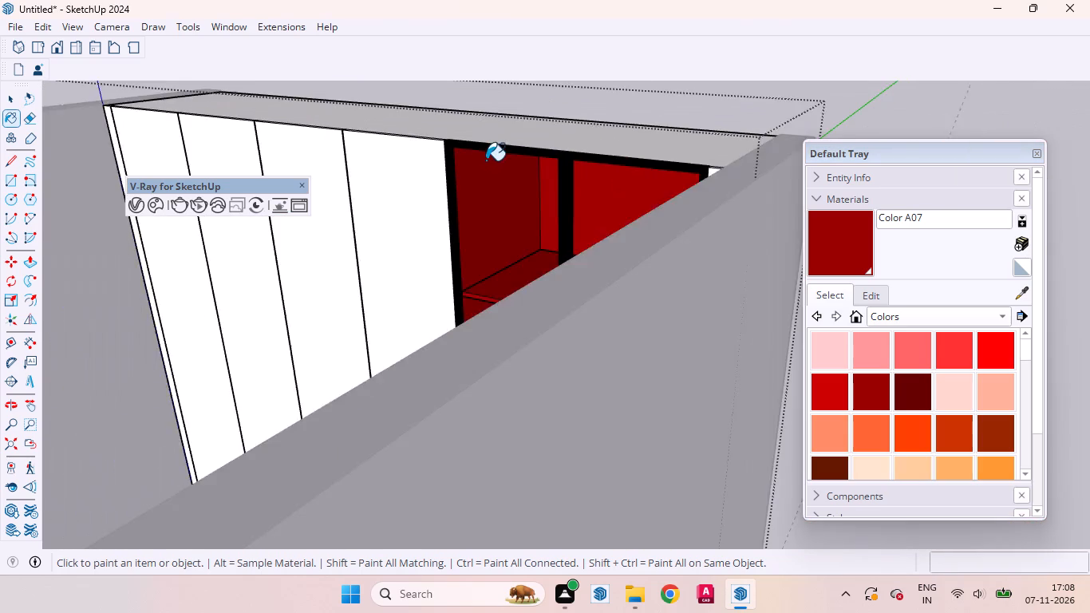
scroll(486, 160, down, 4)
middle_drag(496, 239, 780, 367)
scroll(431, 481, up, 3)
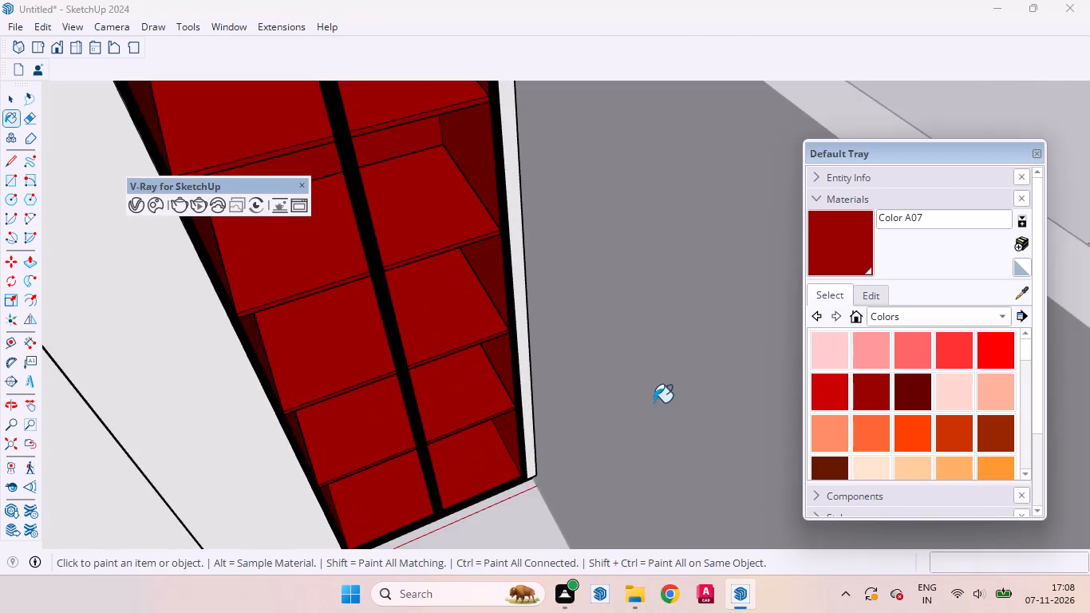
scroll(654, 402, up, 8)
scroll(524, 540, down, 1)
scroll(524, 571, up, 1)
scroll(504, 510, up, 19)
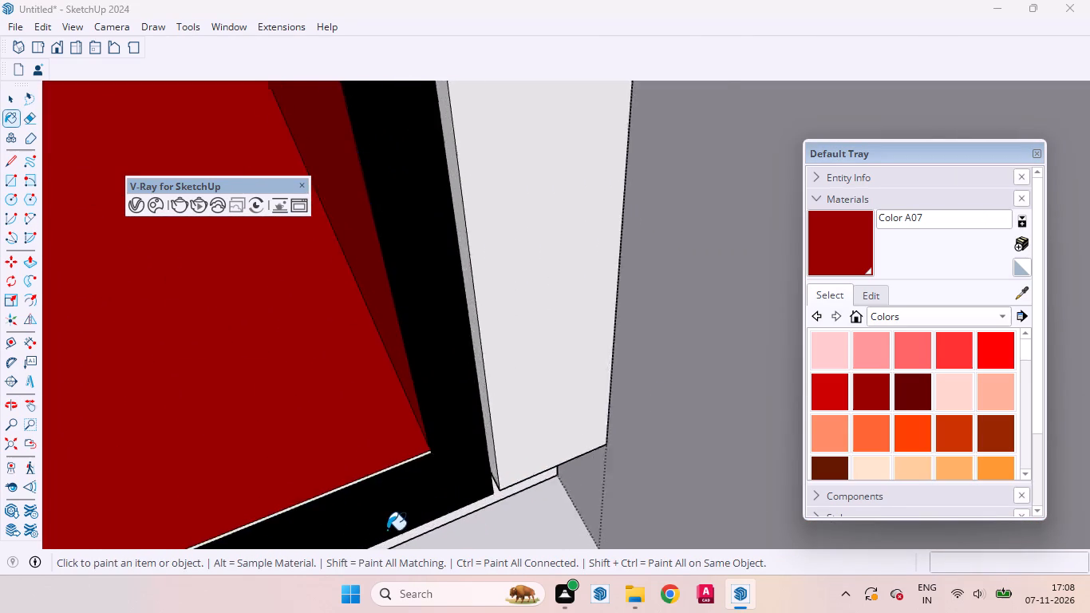
scroll(387, 530, up, 5)
scroll(375, 504, down, 3)
scroll(375, 504, up, 13)
scroll(384, 414, down, 2)
scroll(385, 417, up, 11)
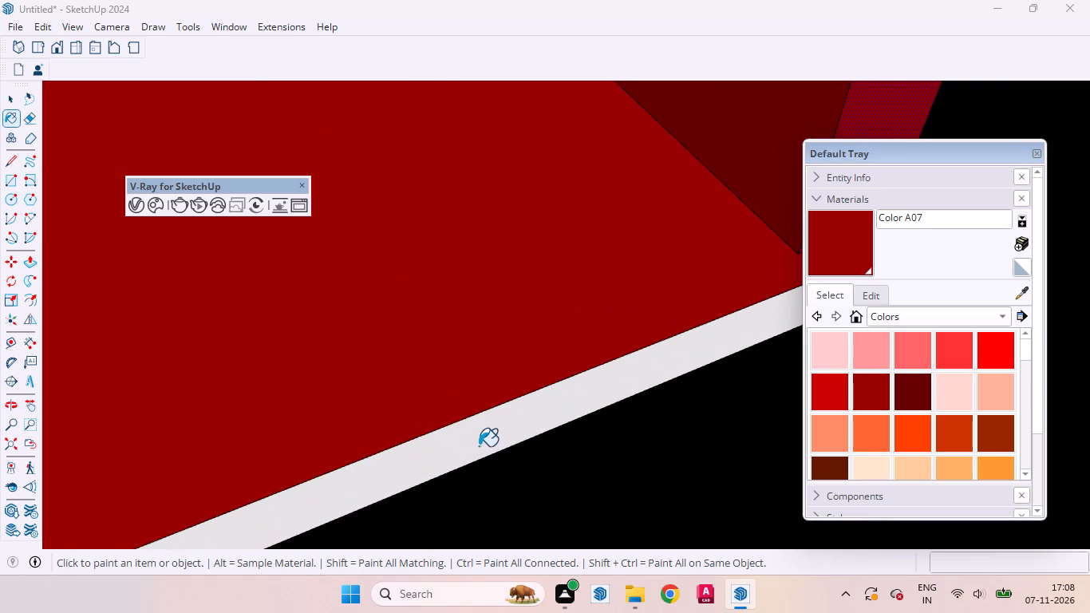
click(477, 425)
Sample the frame's black Color M09 and paint the grey inner face of the frame's bottom rail with it.
scroll(477, 425, down, 9)
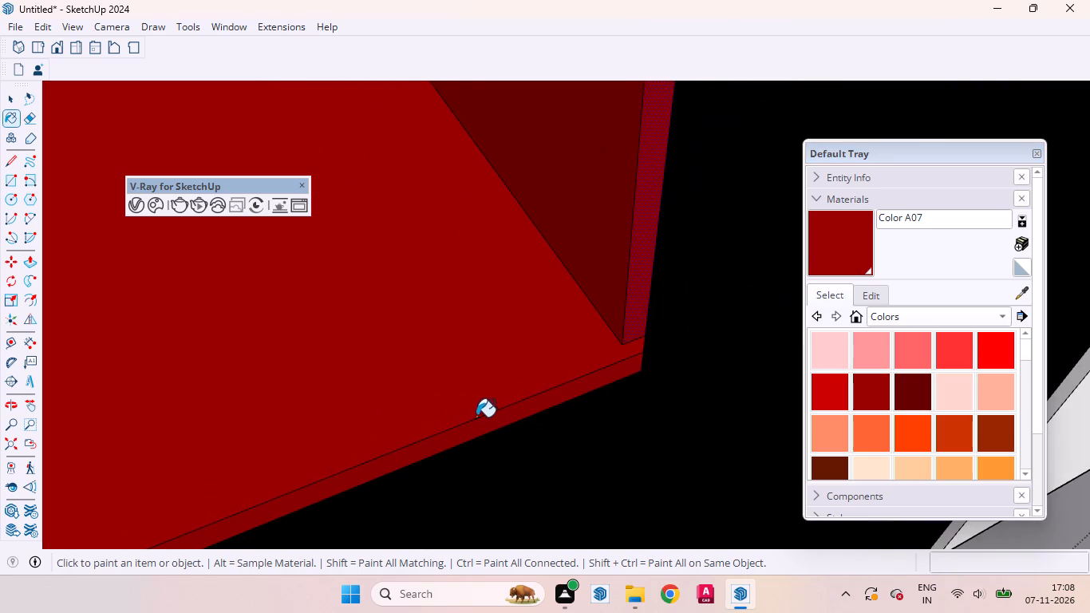
middle_drag(508, 379, 819, 264)
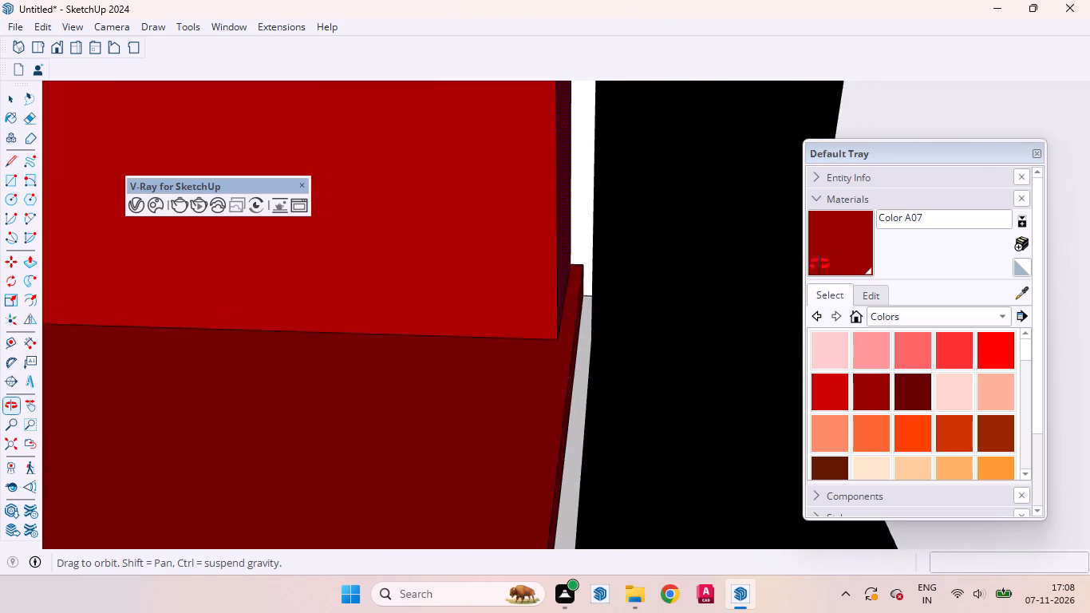
middle_drag(819, 264, 911, 274)
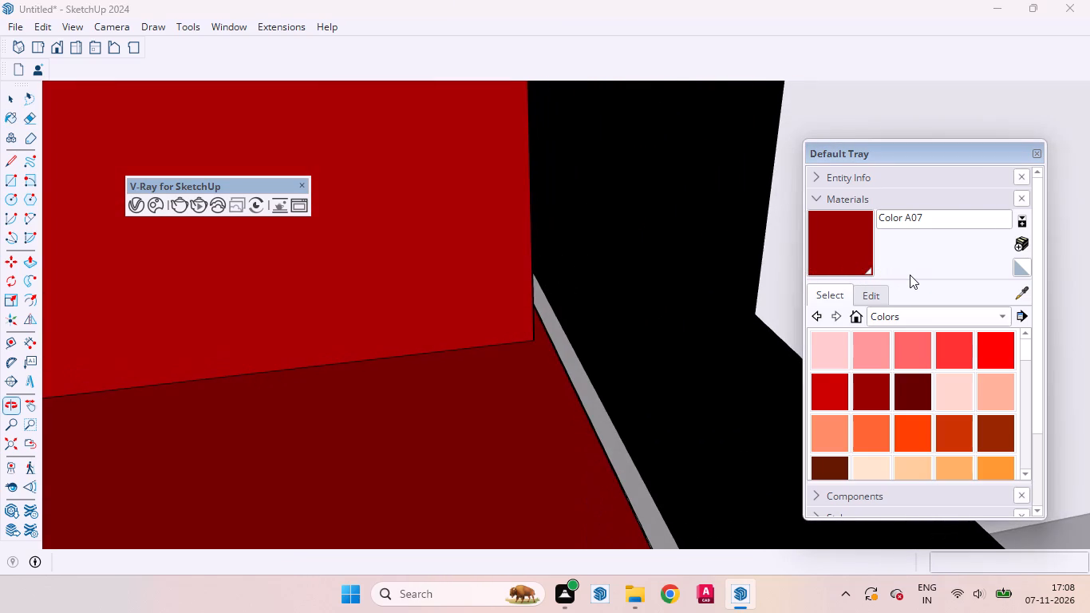
key(space)
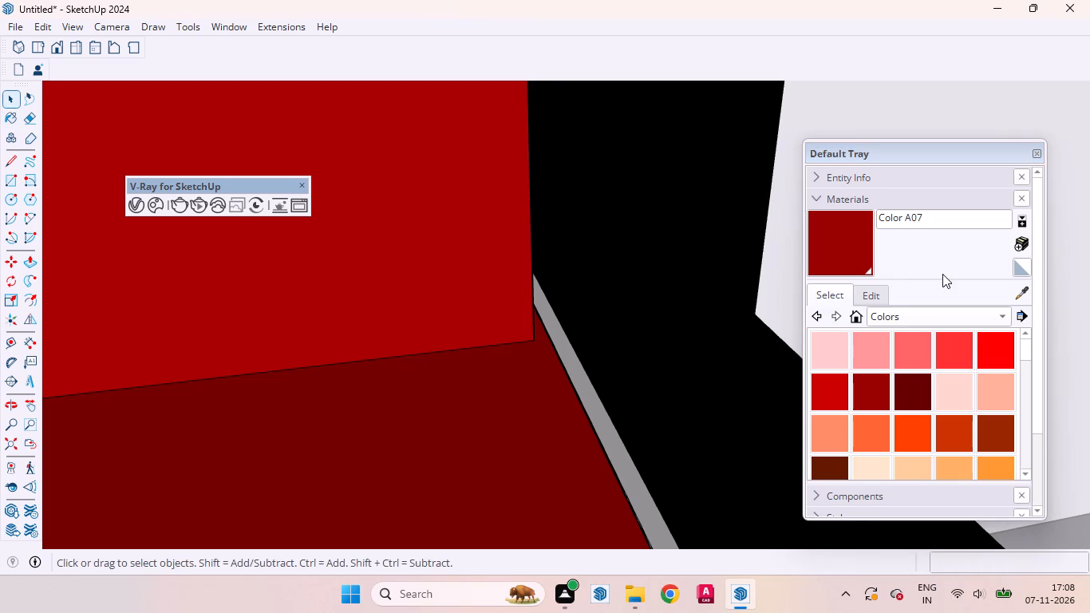
click(1028, 291)
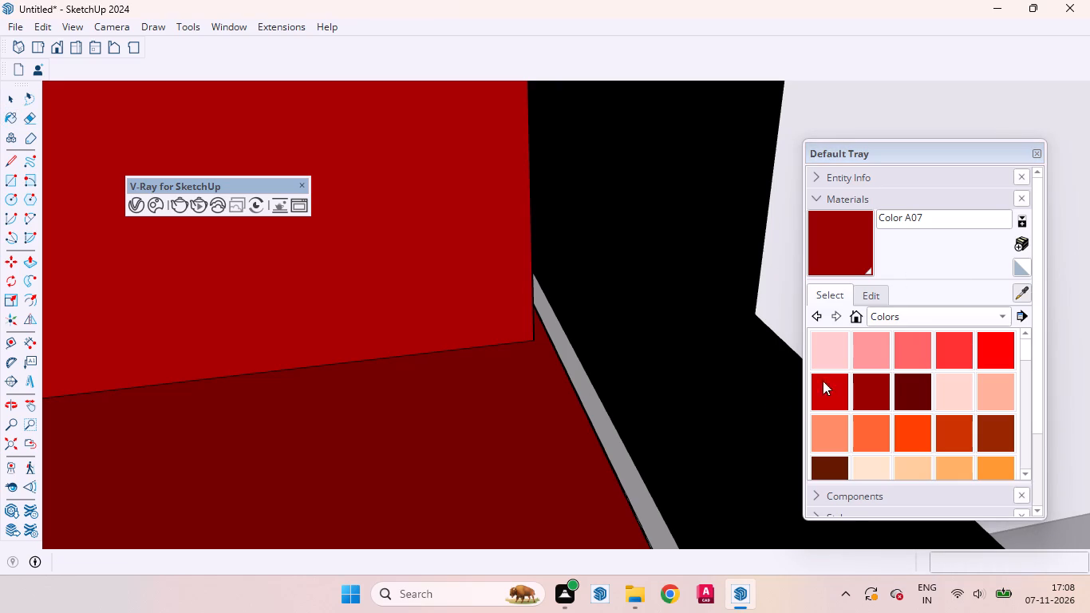
click(771, 406)
scroll(596, 401, up, 12)
scroll(595, 401, down, 1)
scroll(595, 401, up, 2)
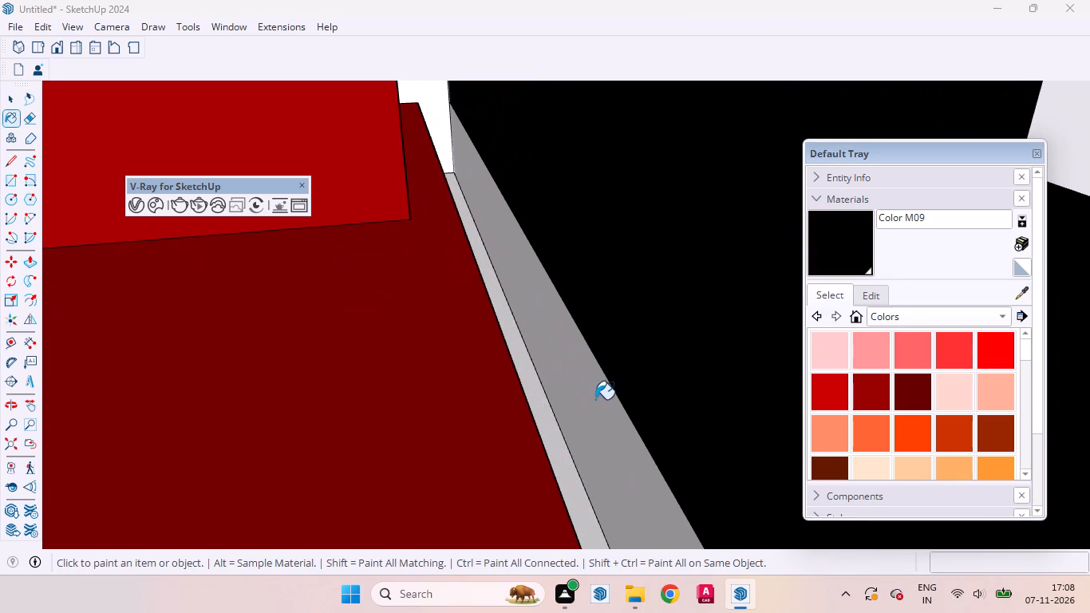
click(595, 399)
Examine the painted edges at the compartment's bottom corner, then the whole cabinet between the walls.
middle_drag(579, 403, 381, 387)
scroll(389, 382, up, 1)
scroll(397, 382, down, 5)
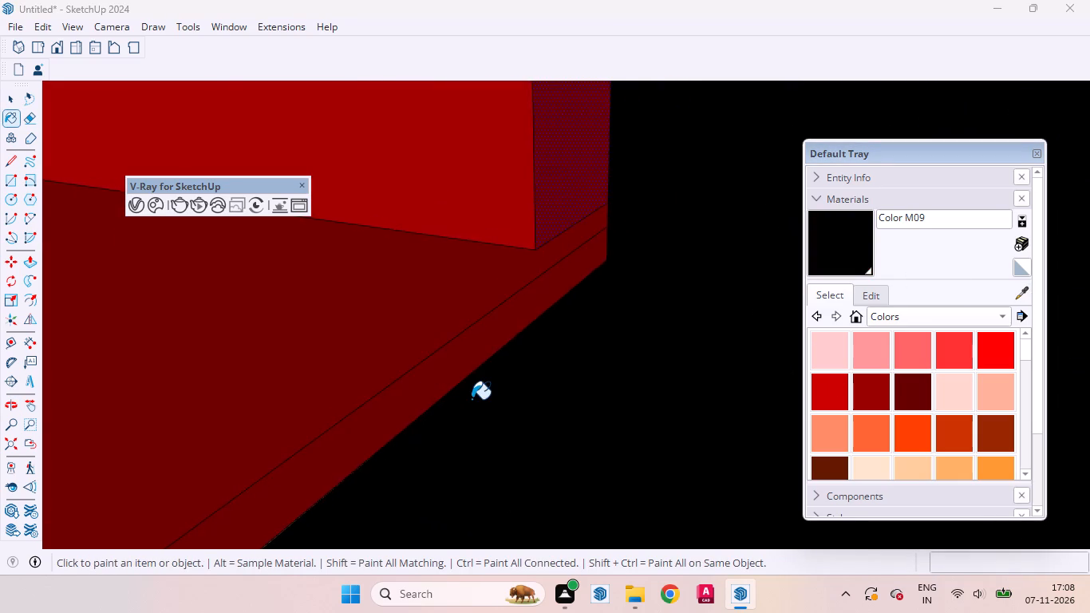
scroll(472, 399, down, 11)
scroll(492, 385, up, 4)
scroll(492, 385, down, 2)
middle_drag(518, 382, 431, 384)
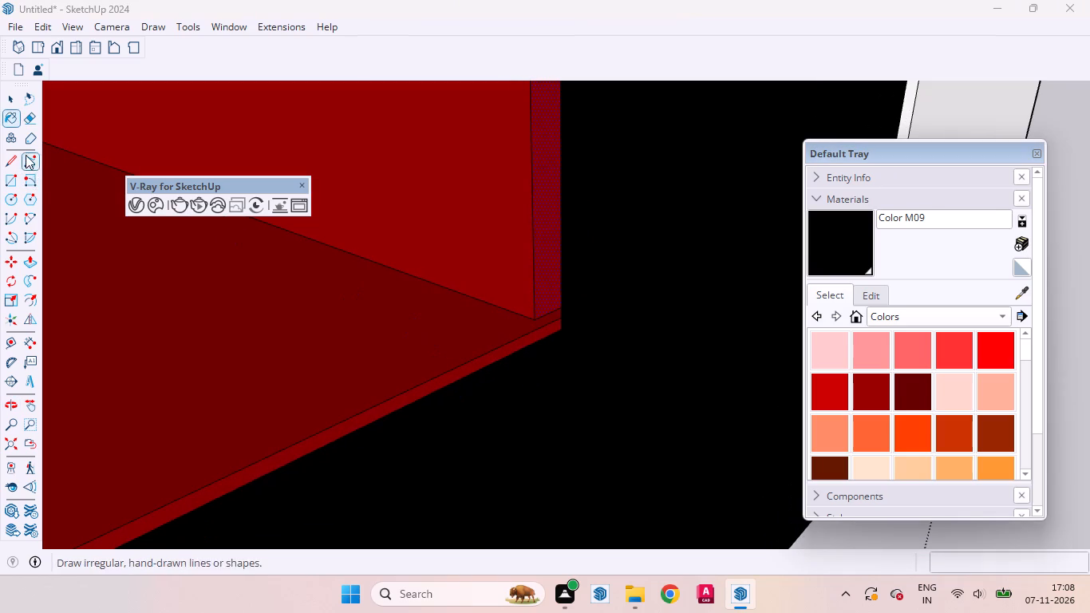
click(6, 100)
scroll(503, 418, down, 11)
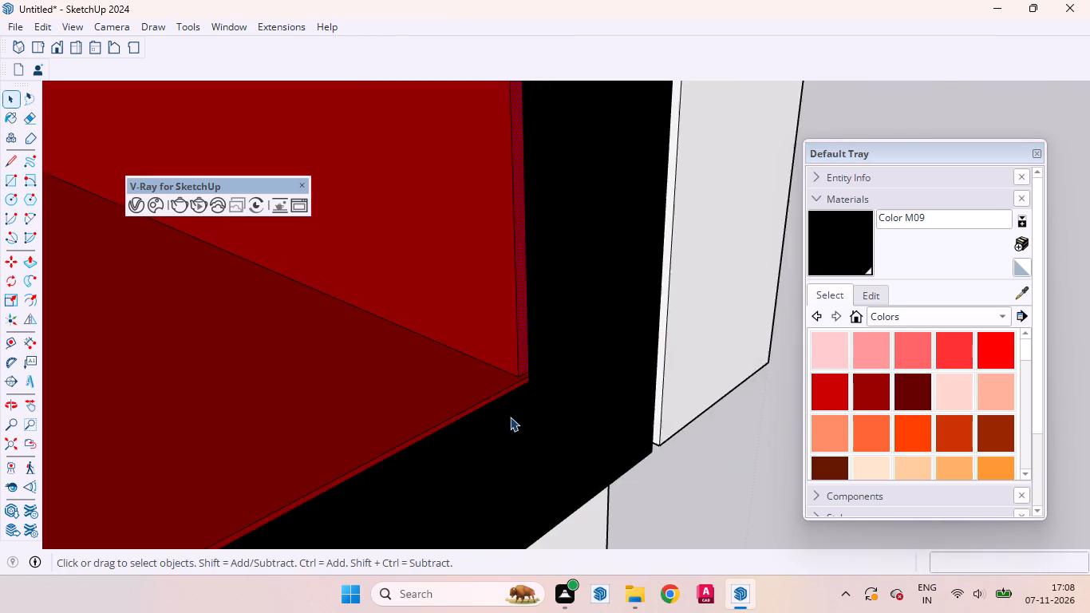
scroll(510, 417, down, 17)
scroll(531, 409, up, 1)
scroll(532, 409, down, 17)
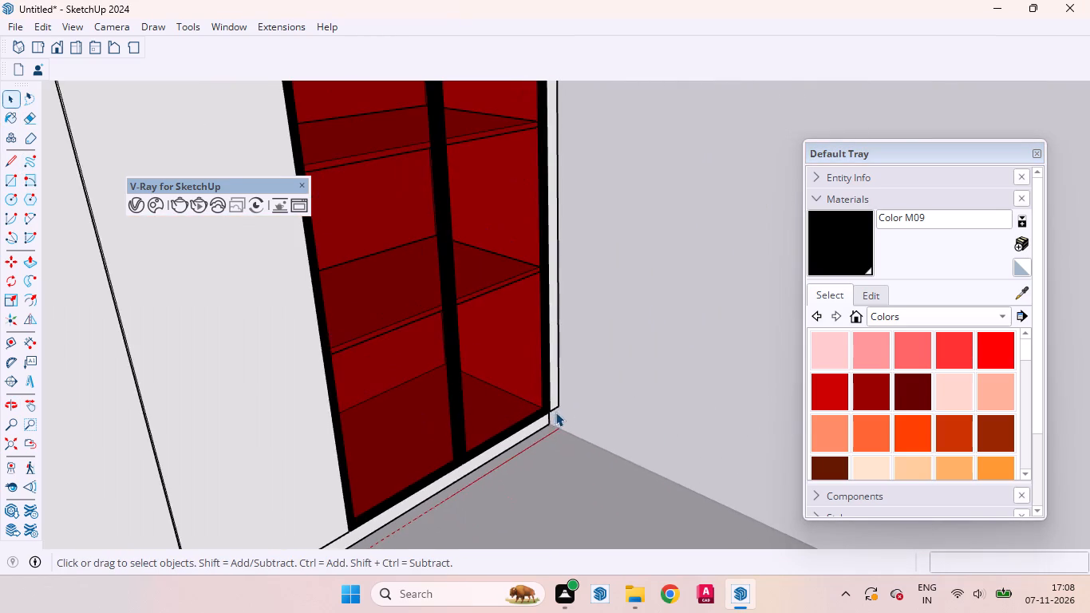
middle_drag(554, 425, 500, 445)
scroll(502, 419, down, 7)
scroll(510, 417, up, 2)
scroll(510, 417, down, 9)
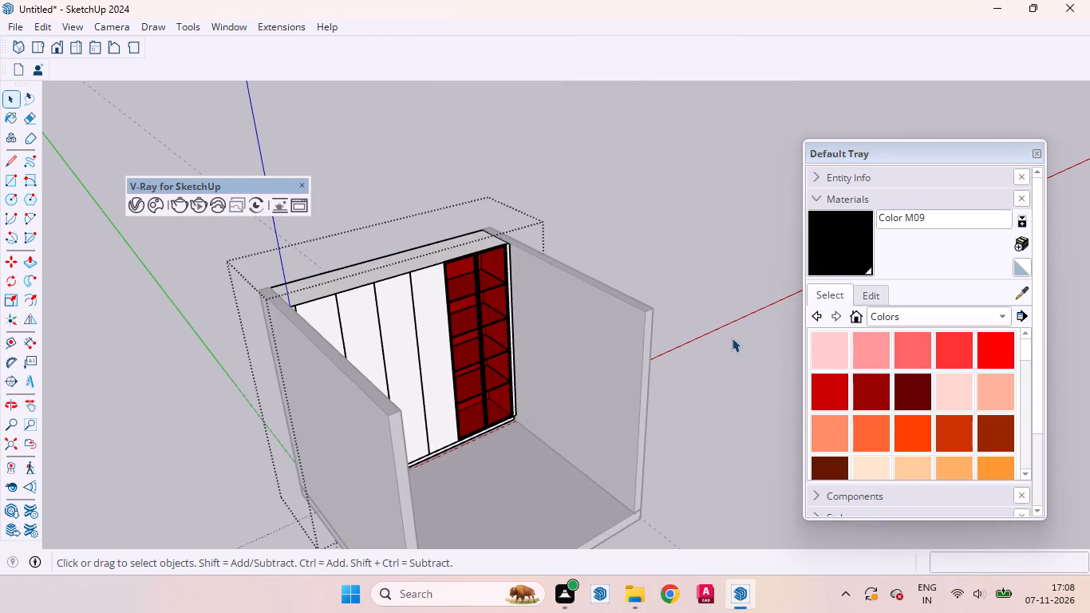
Draw a rectangle of about 1' 4 1/4" by 8' 6 3/8" across the opening of the compartment's right black frame.
click(6, 184)
scroll(518, 279, up, 7)
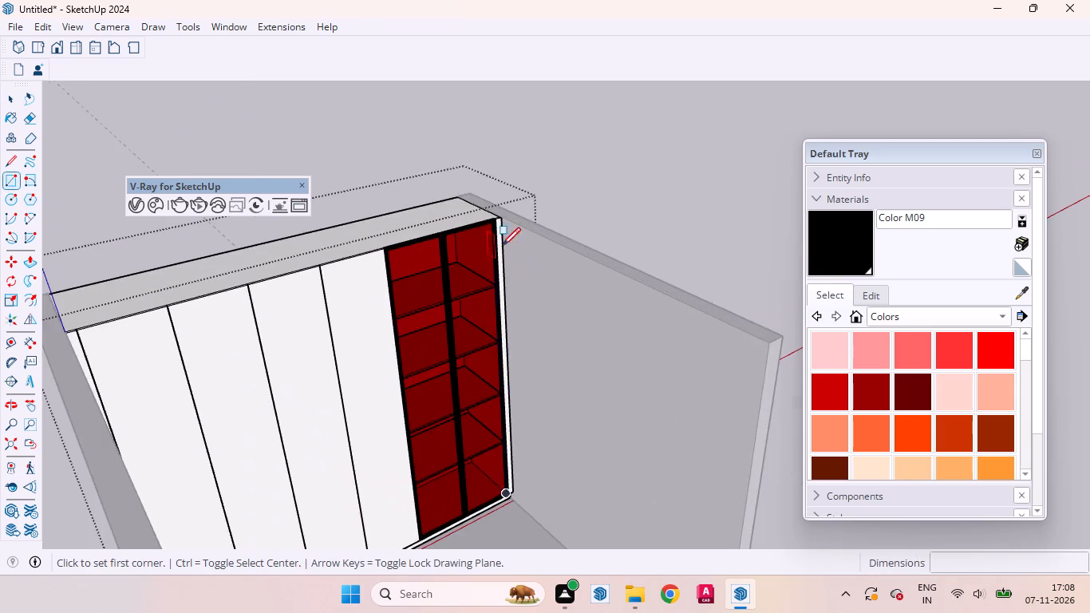
scroll(502, 246, up, 3)
scroll(497, 237, down, 2)
scroll(488, 225, up, 17)
middle_drag(545, 262, 569, 162)
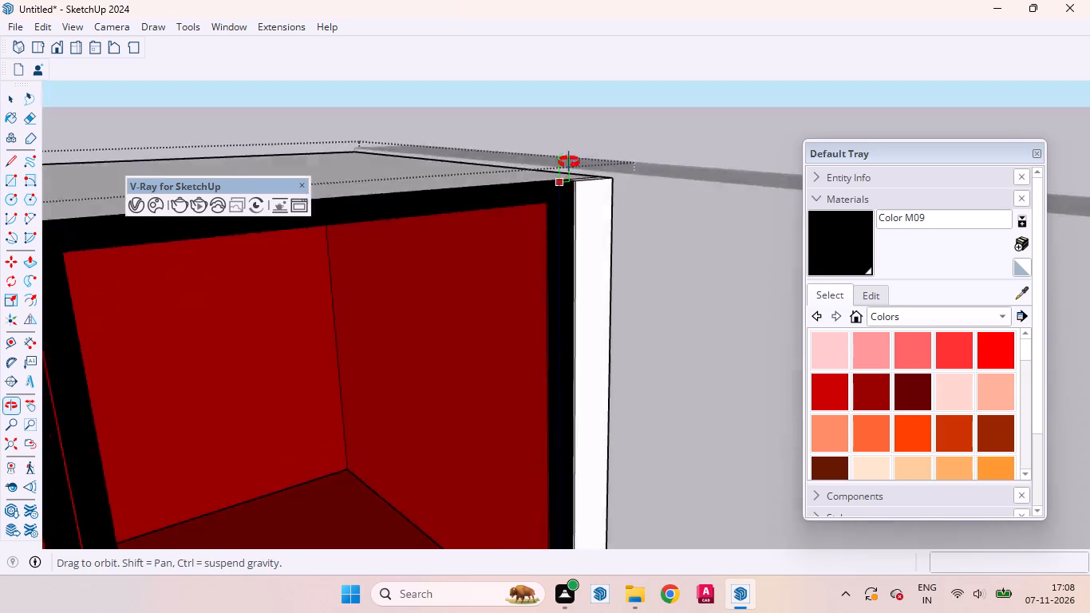
middle_drag(569, 162, 581, 149)
scroll(582, 148, up, 9)
scroll(575, 134, down, 1)
scroll(575, 134, up, 1)
middle_drag(586, 176, 672, 139)
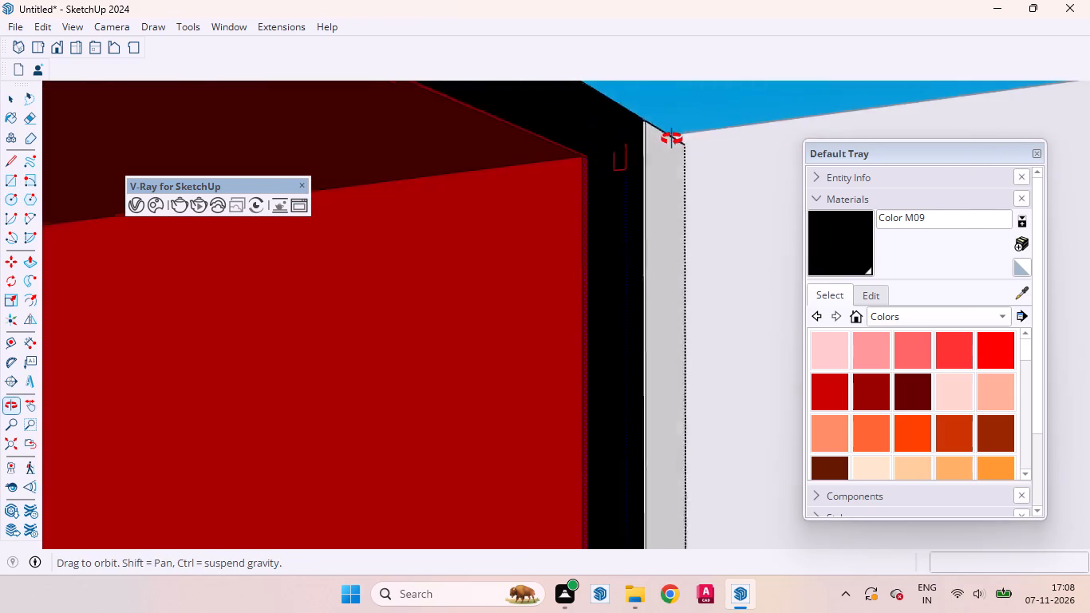
middle_drag(672, 139, 756, 154)
scroll(665, 152, up, 3)
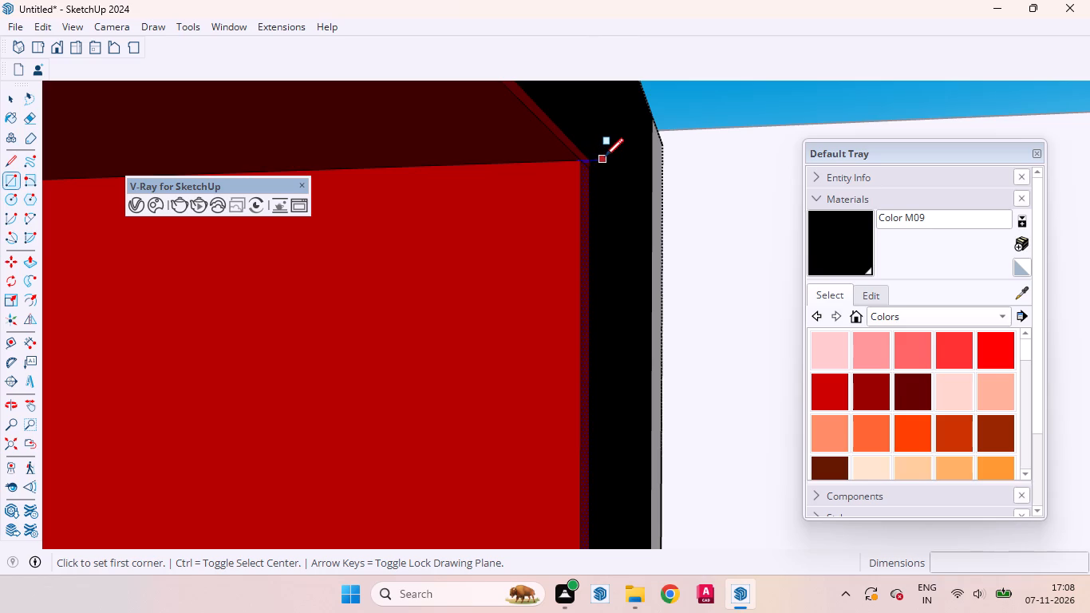
click(616, 156)
middle_drag(582, 236, 376, 399)
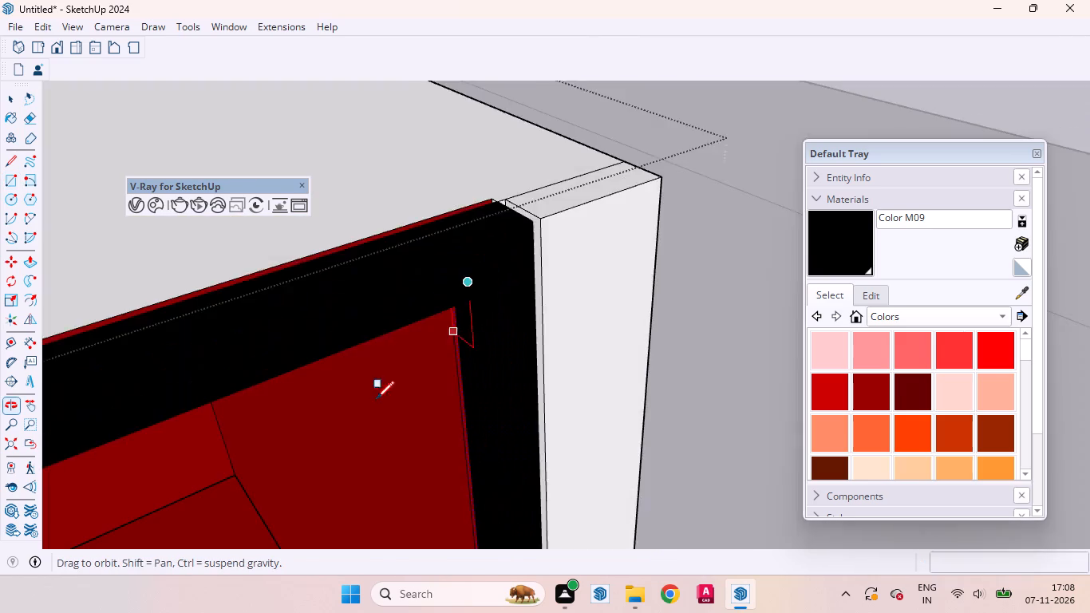
middle_drag(376, 399, 377, 399)
scroll(365, 357, down, 4)
scroll(381, 330, up, 1)
scroll(385, 324, down, 20)
scroll(385, 324, down, 4)
scroll(444, 190, up, 1)
scroll(444, 190, down, 3)
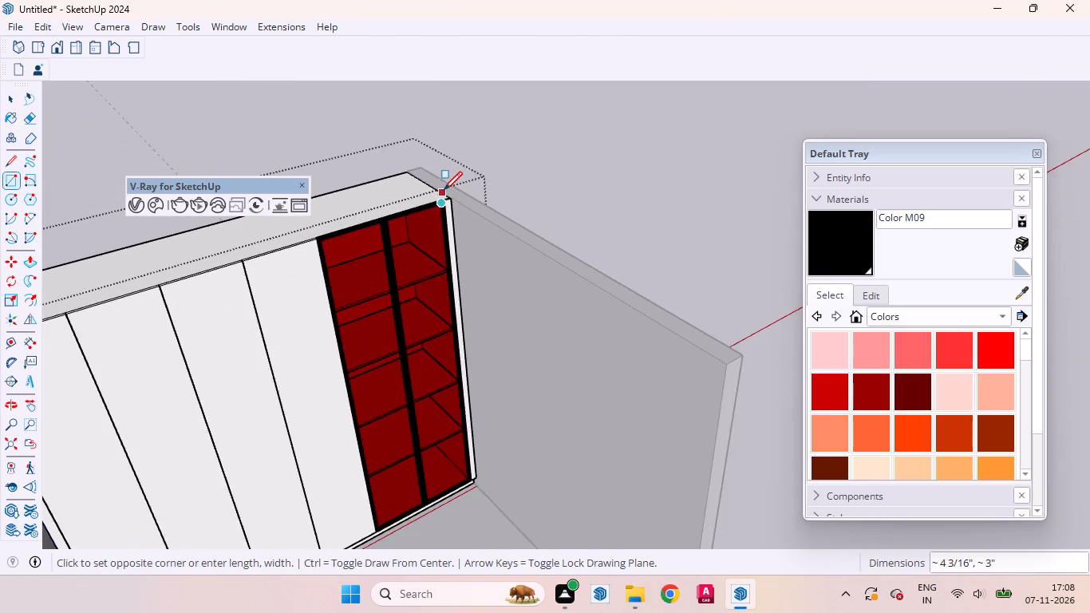
scroll(444, 190, down, 2)
scroll(444, 188, up, 1)
scroll(444, 188, down, 3)
scroll(446, 451, up, 7)
scroll(427, 422, down, 1)
scroll(426, 421, up, 5)
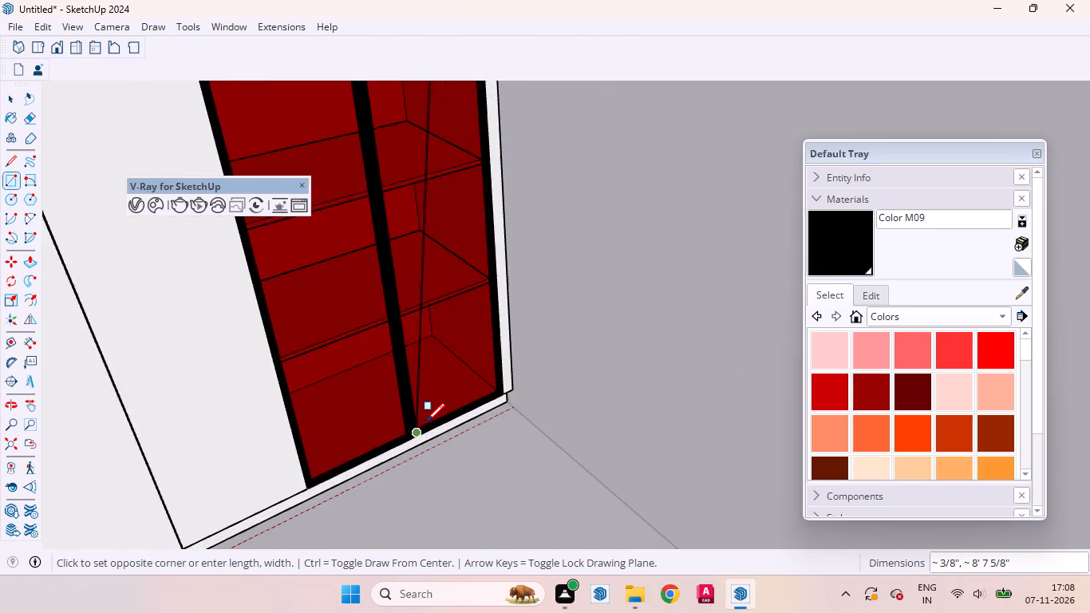
middle_drag(417, 424, 310, 433)
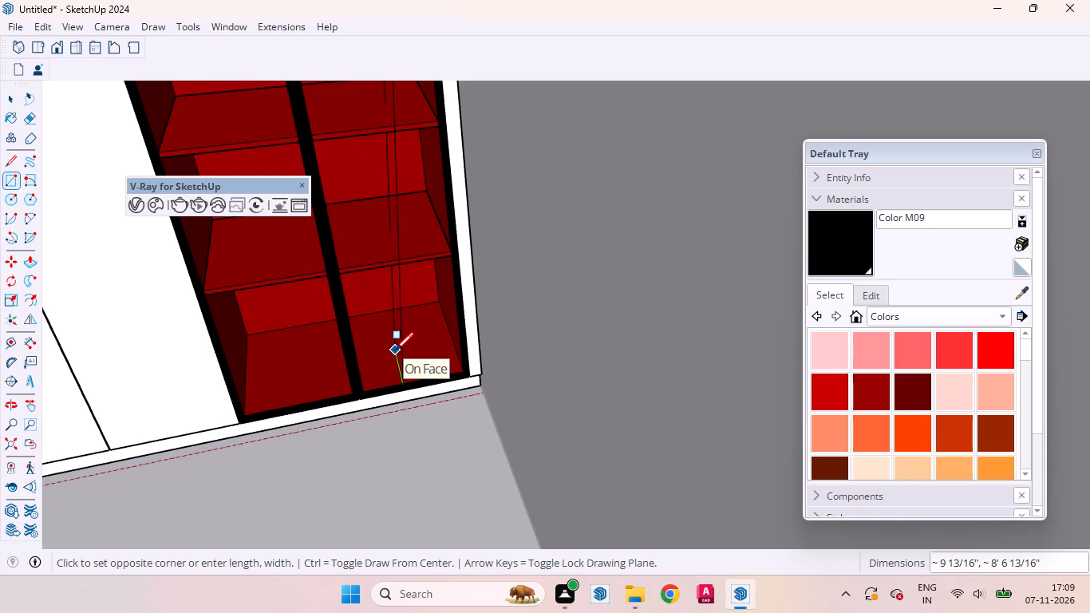
key(Left)
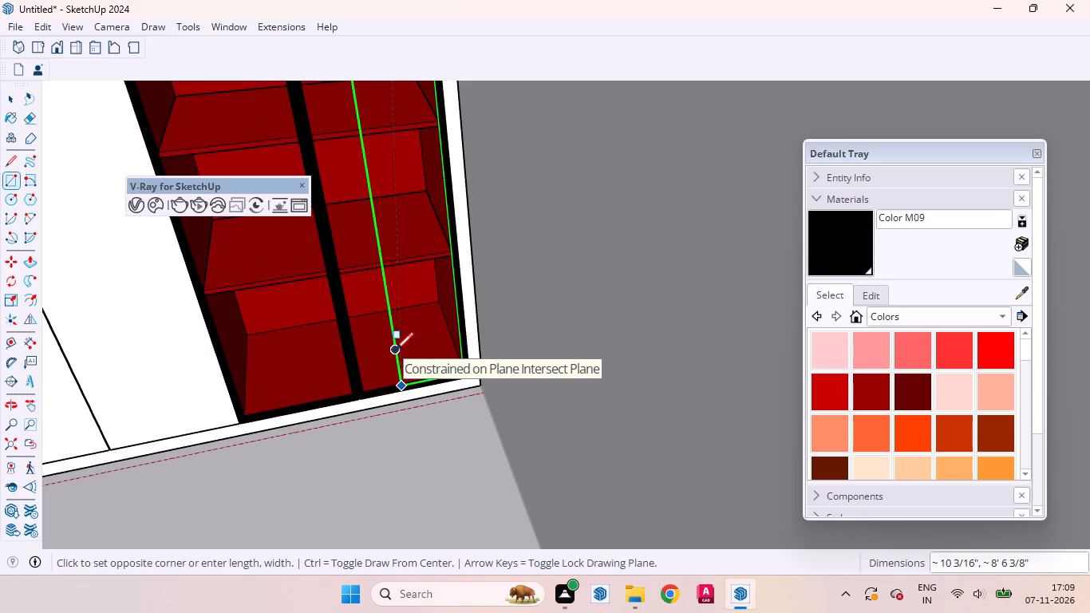
click(361, 394)
Draw a rectangle of about 1' 4 1/4" by 8' 6 3/8" across the opening of the compartment's left black frame.
scroll(422, 377, down, 15)
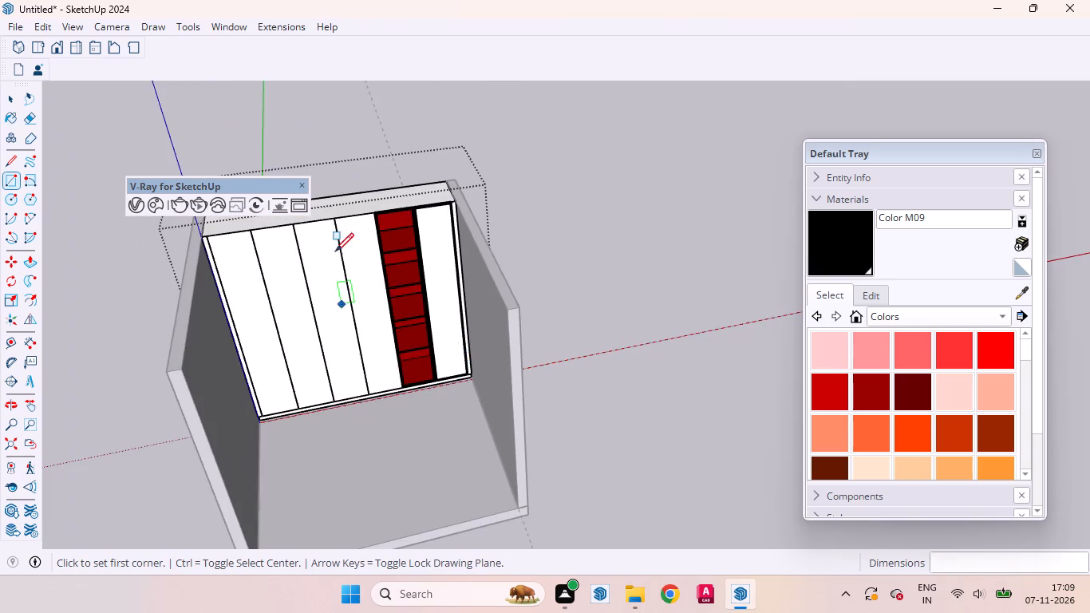
scroll(359, 208, up, 8)
scroll(377, 205, down, 1)
scroll(378, 205, up, 18)
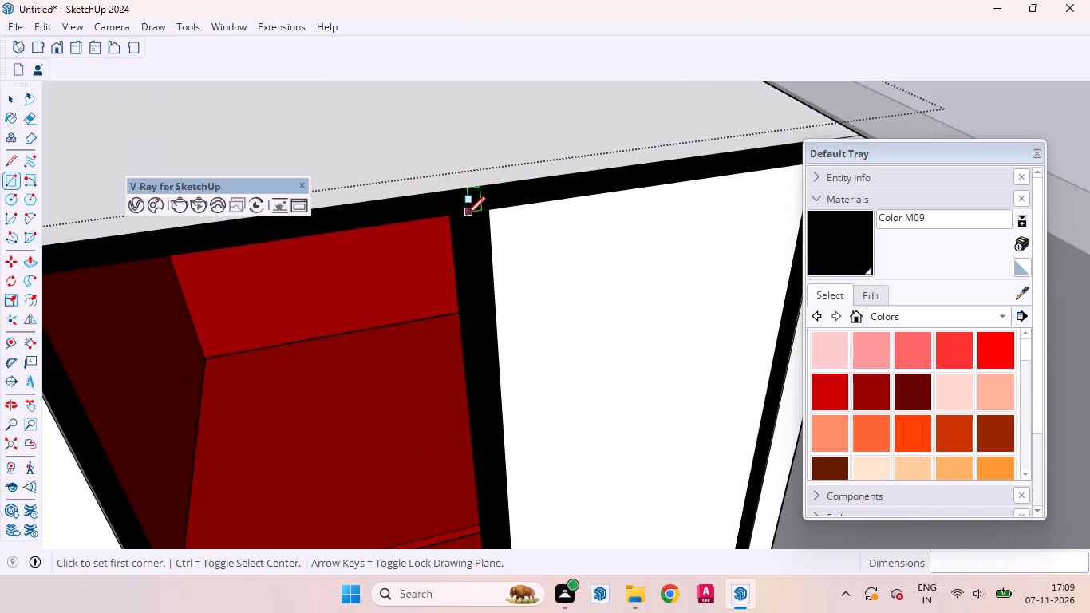
scroll(467, 215, up, 6)
scroll(464, 213, down, 1)
scroll(464, 213, up, 2)
scroll(464, 213, down, 1)
scroll(464, 213, up, 5)
middle_drag(456, 219, 735, 45)
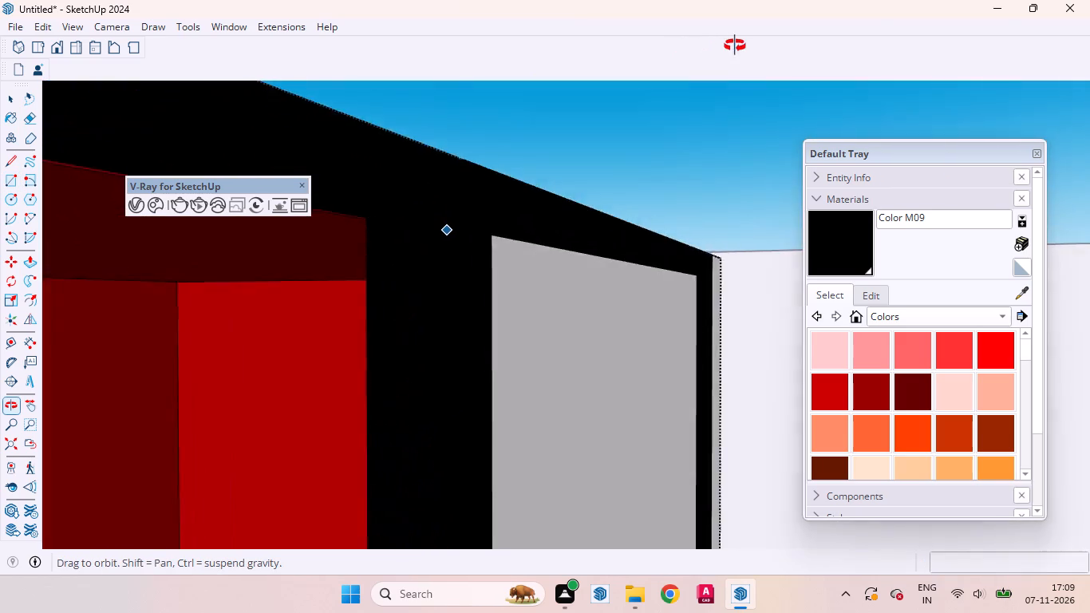
middle_drag(735, 45, 869, 13)
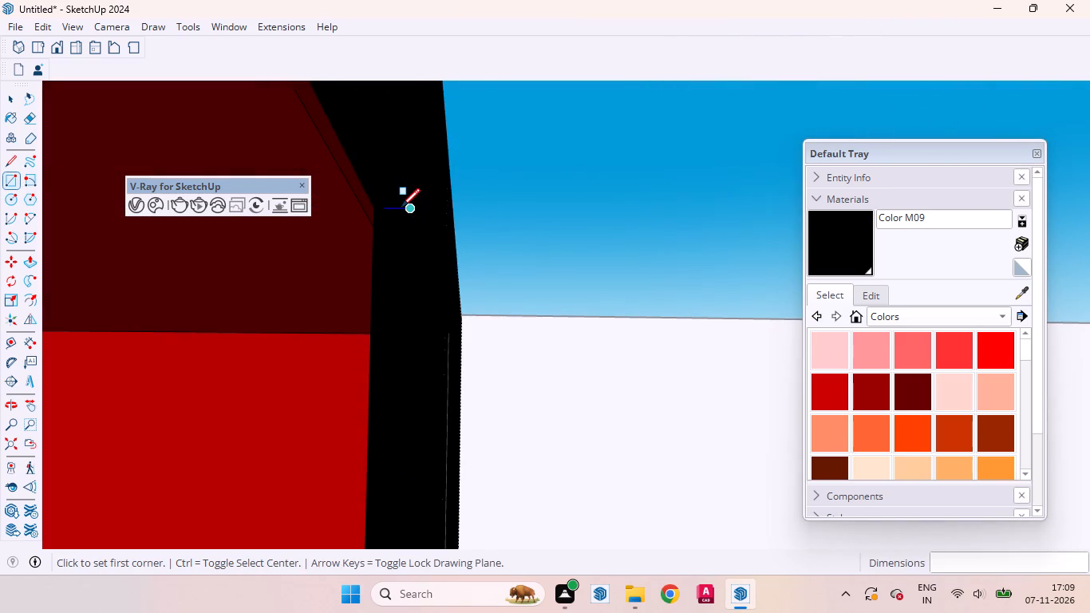
click(403, 207)
middle_drag(359, 271, 356, 279)
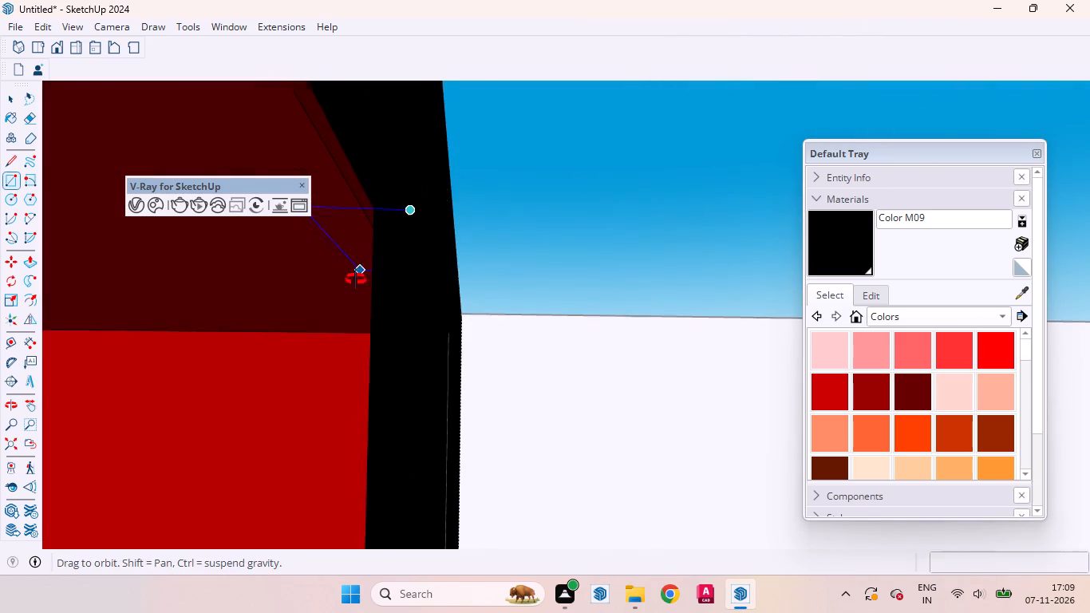
middle_drag(356, 279, 153, 429)
scroll(225, 219, down, 20)
scroll(225, 219, down, 3)
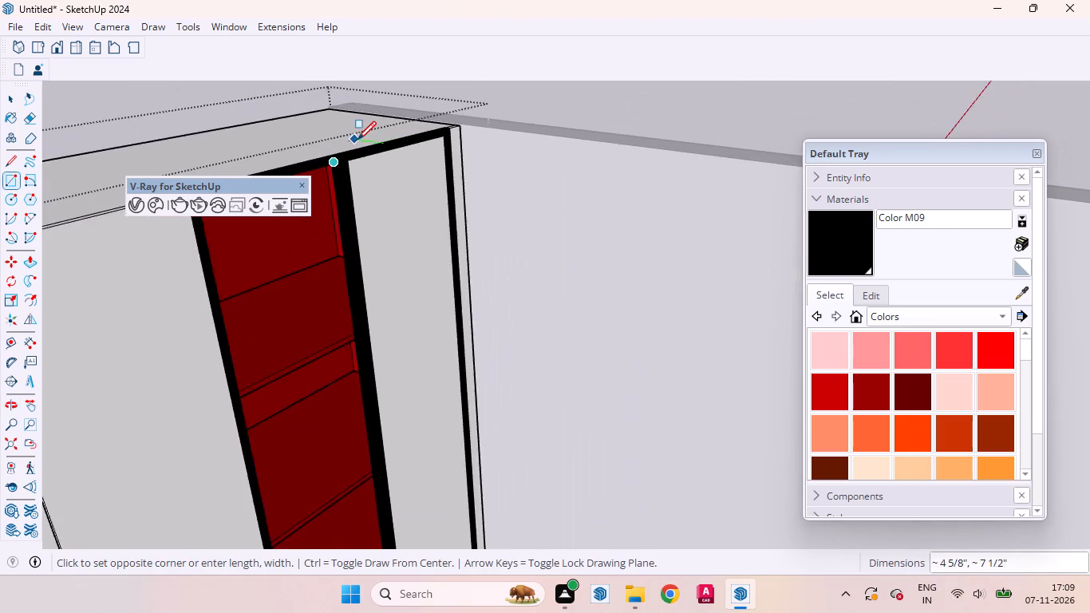
scroll(359, 140, up, 1)
scroll(359, 140, down, 6)
scroll(359, 140, up, 2)
scroll(359, 140, down, 9)
middle_drag(456, 291, 182, 476)
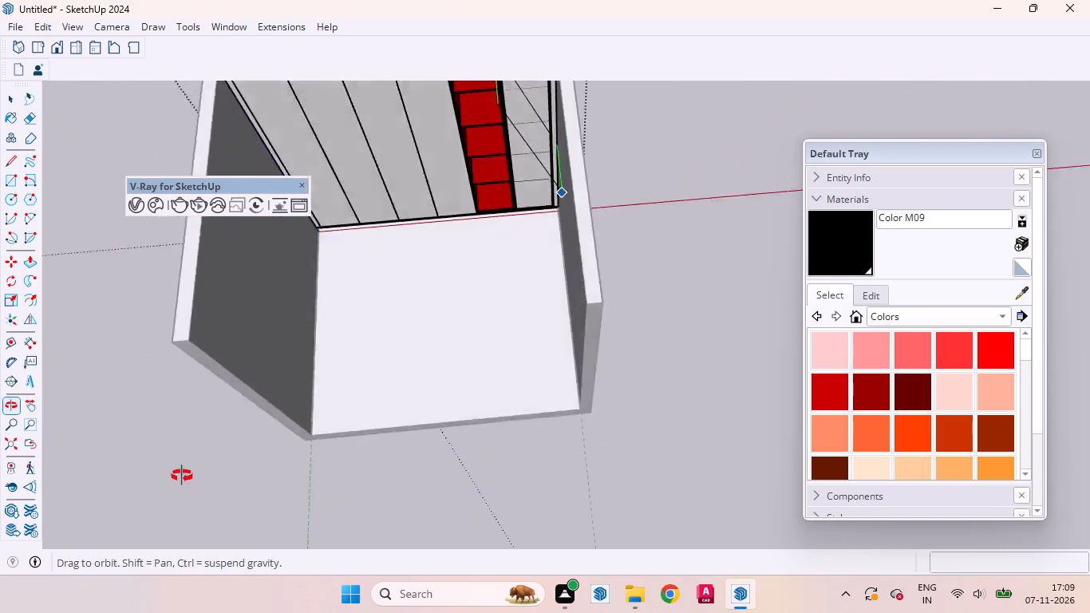
middle_drag(182, 476, 208, 368)
scroll(554, 213, up, 13)
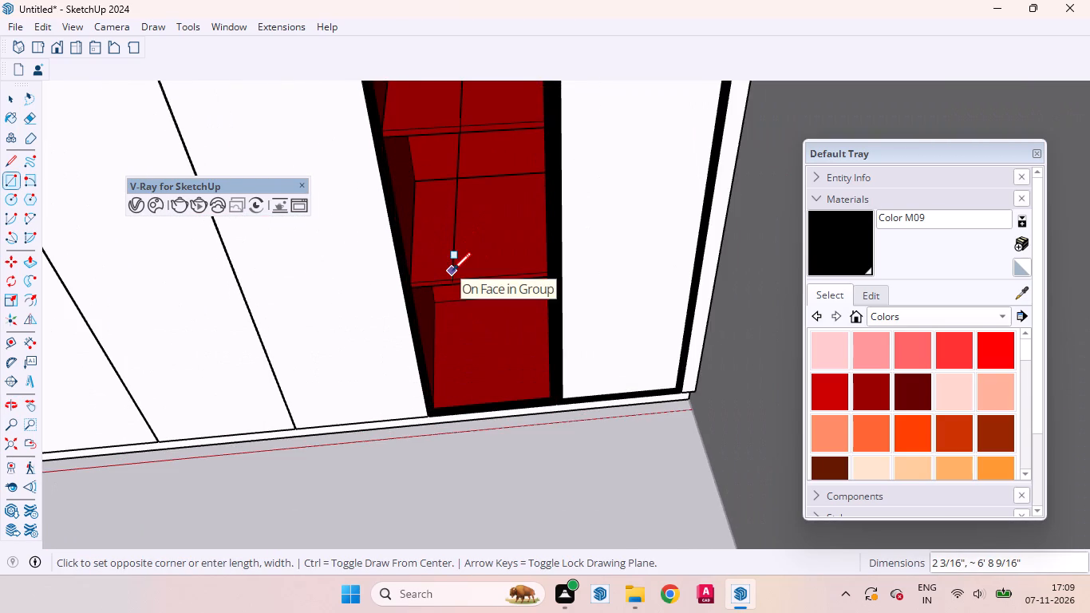
key(Left)
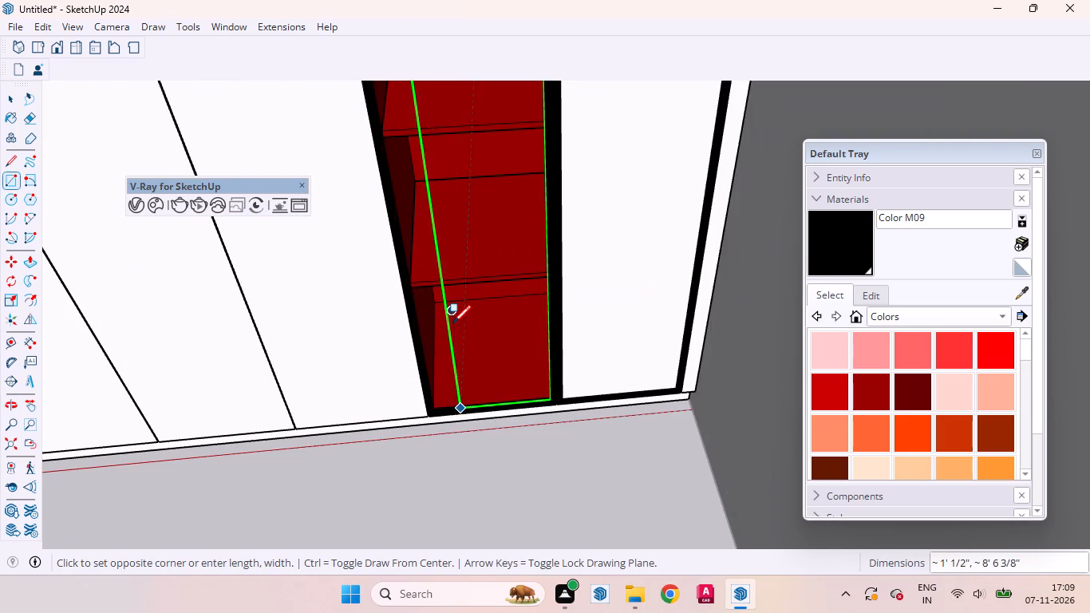
click(433, 416)
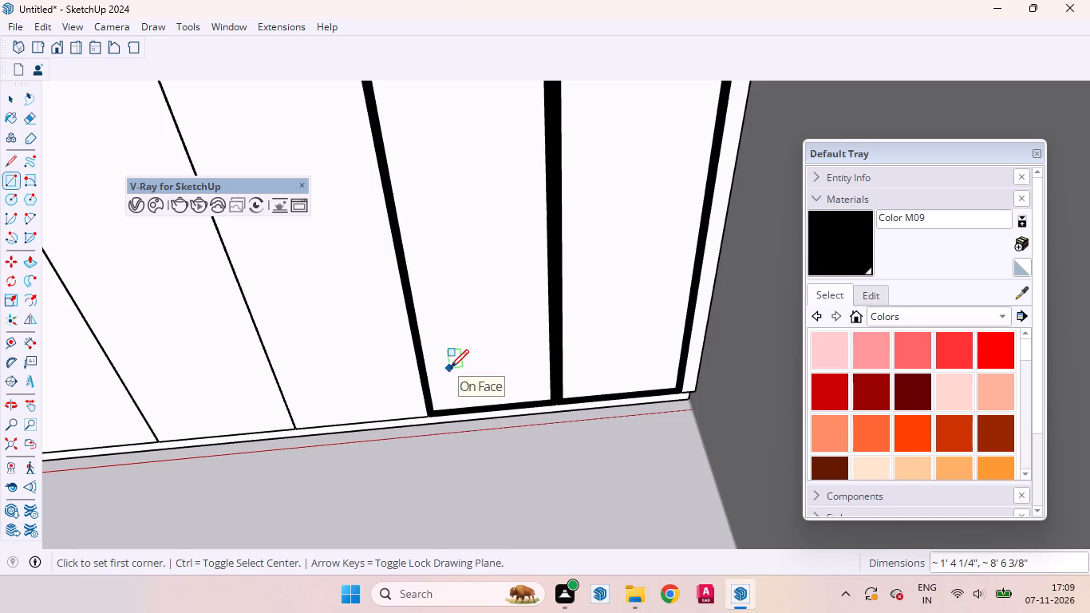
key(space)
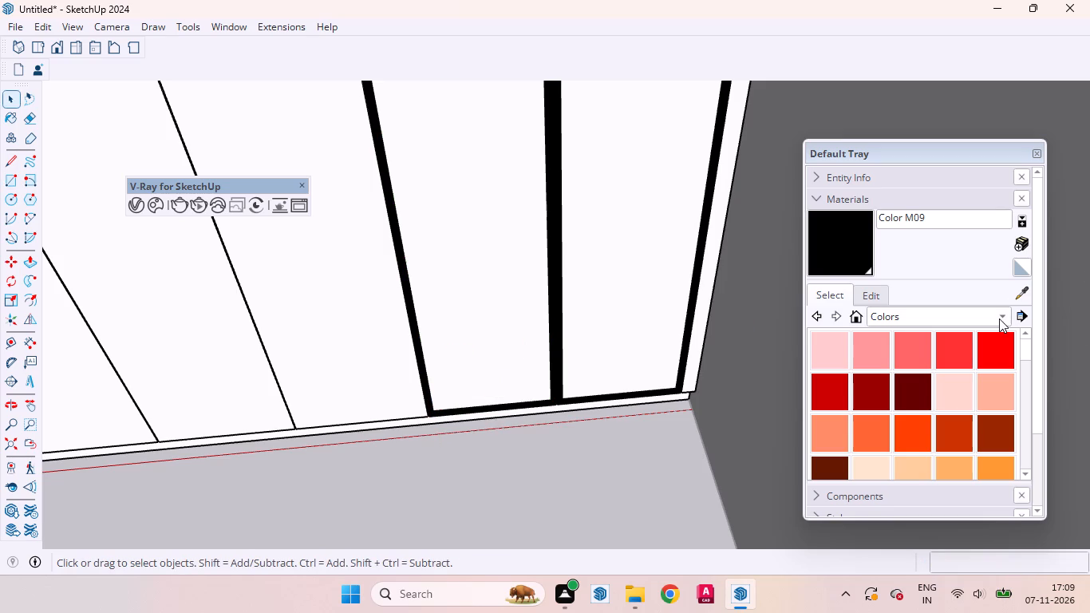
Paint both panes inside the black frames with Translucent Glass Gray from the Glass and Mirrors collection.
click(999, 315)
click(974, 345)
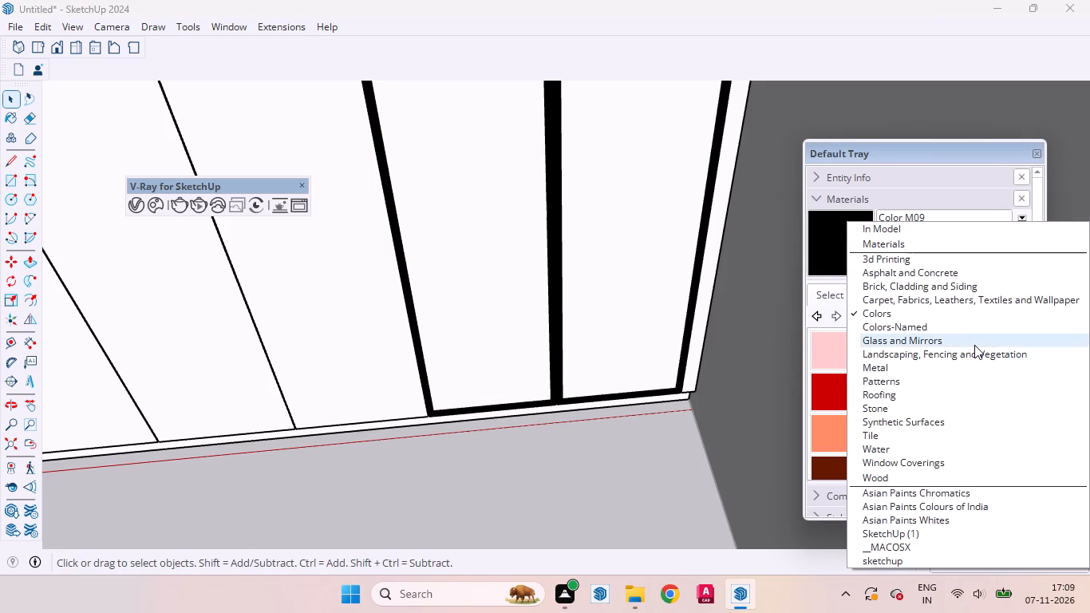
click(912, 399)
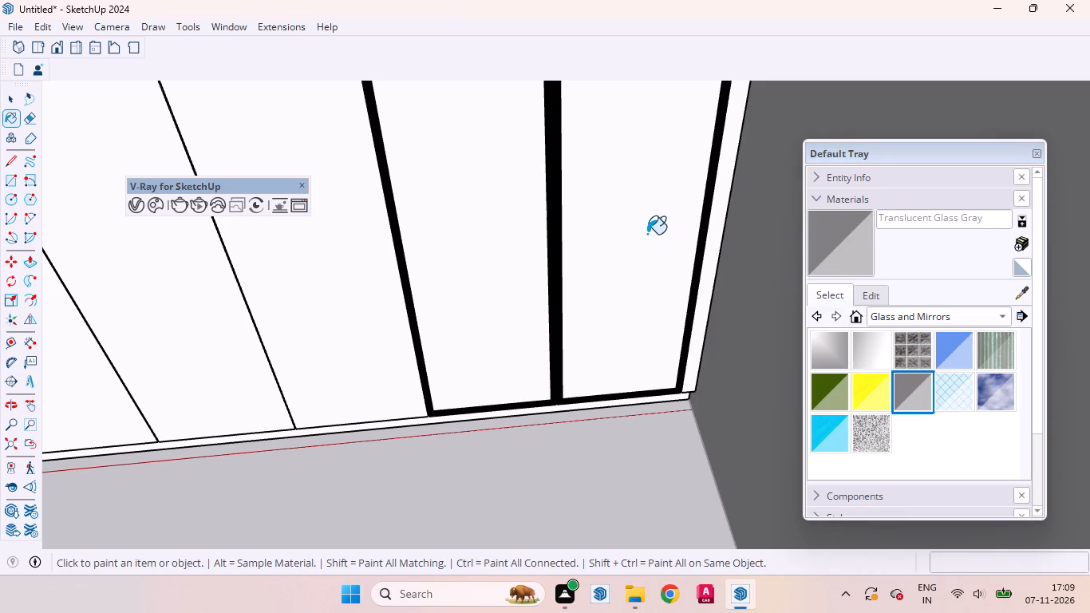
click(638, 231)
click(520, 225)
key(space)
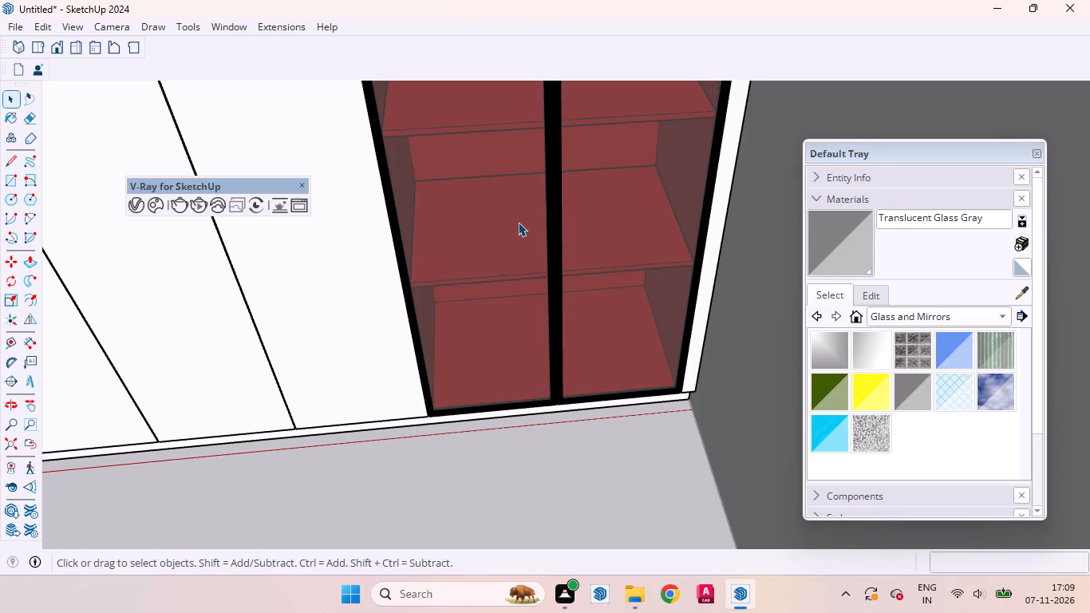
Close the cabinet group and delete the dashed guide lines running around the room.
scroll(522, 227, down, 20)
scroll(643, 264, up, 1)
scroll(643, 264, down, 4)
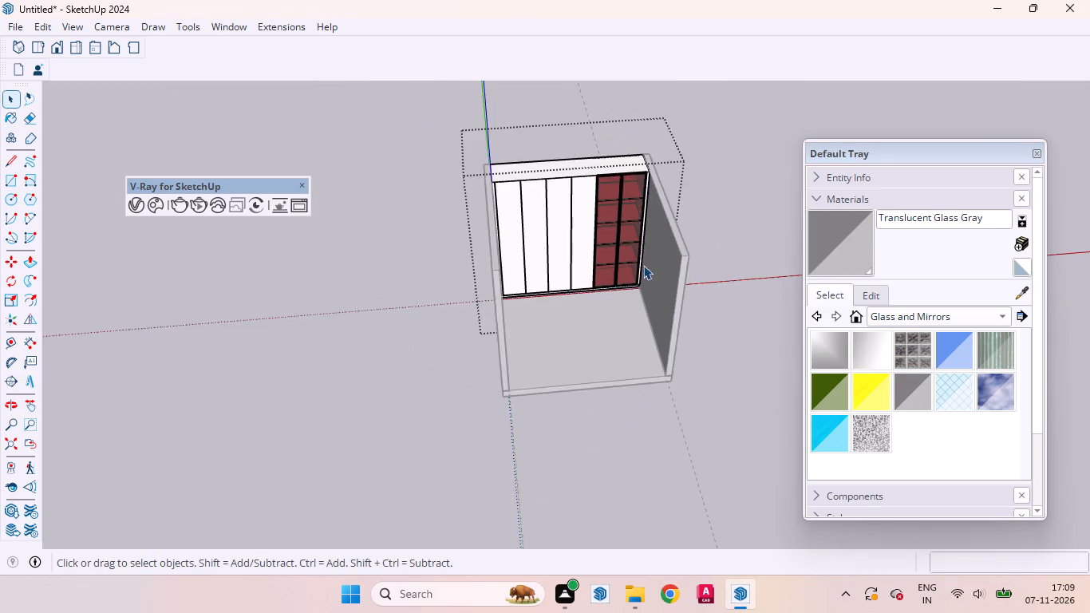
click(748, 378)
scroll(680, 238, up, 10)
scroll(517, 249, down, 3)
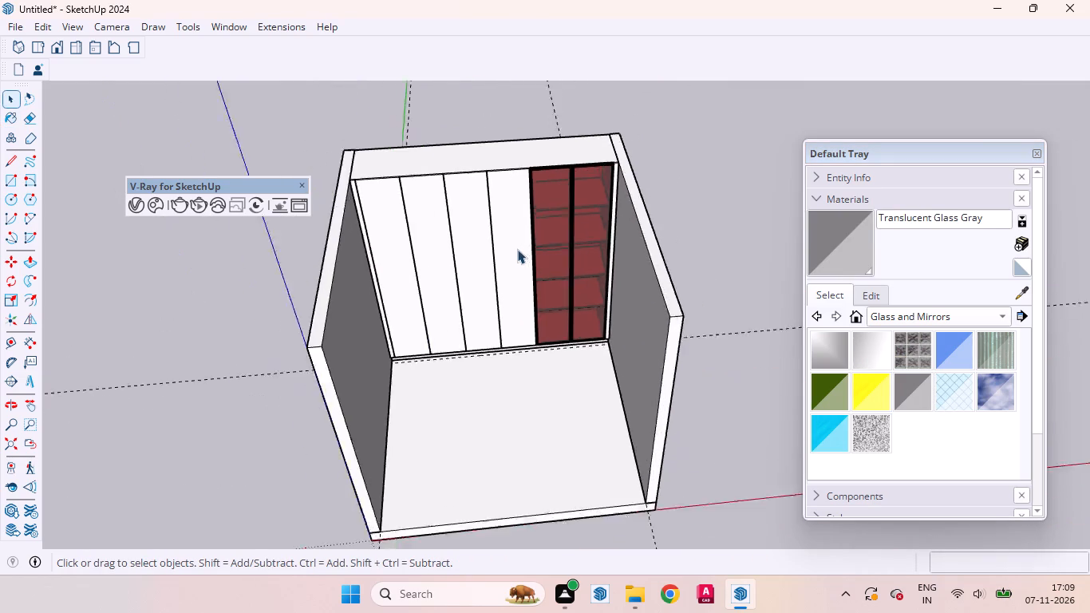
scroll(517, 249, down, 3)
middle_drag(508, 292, 461, 216)
drag(750, 371, 651, 231)
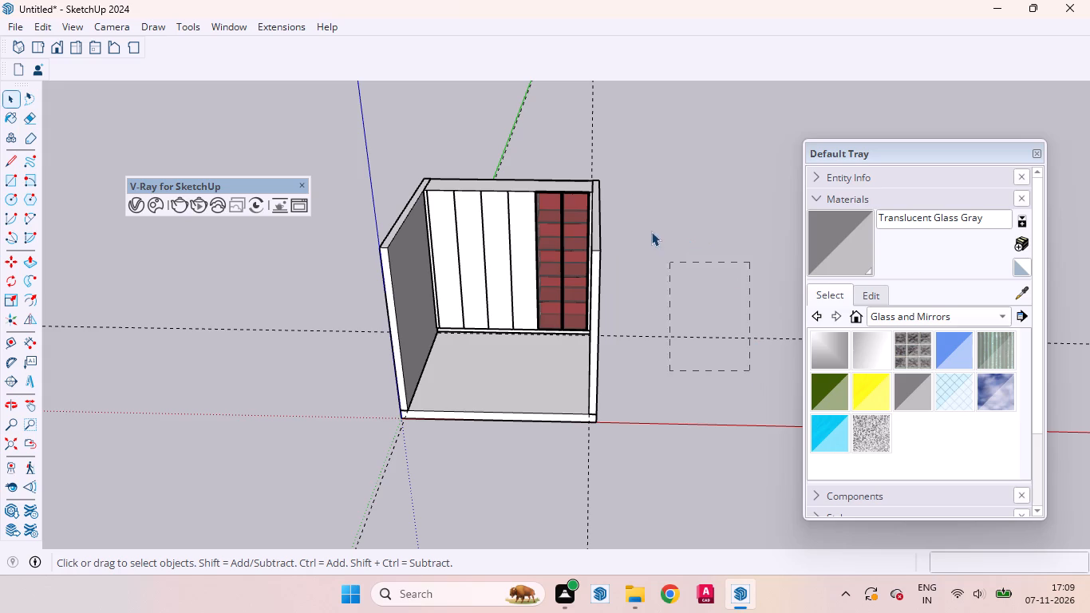
drag(651, 231, 647, 225)
key(Delete)
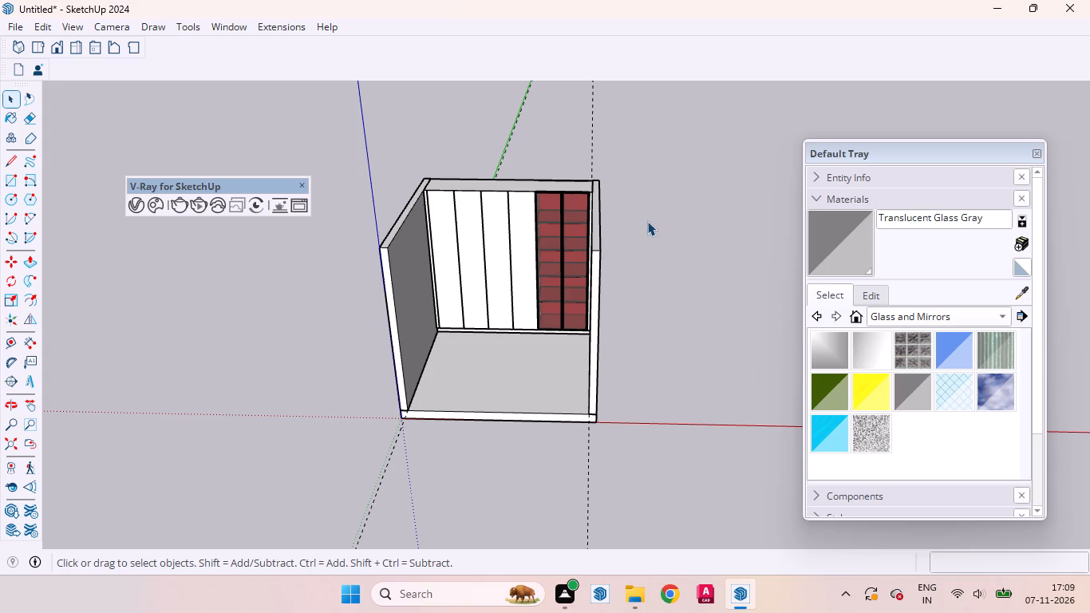
drag(620, 156, 454, 83)
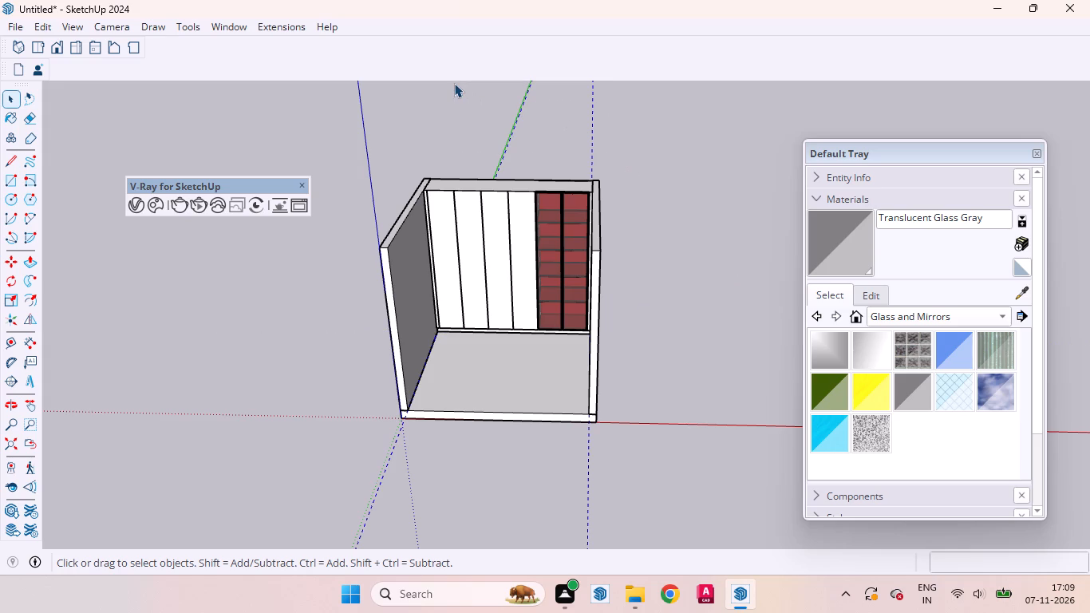
key(Delete)
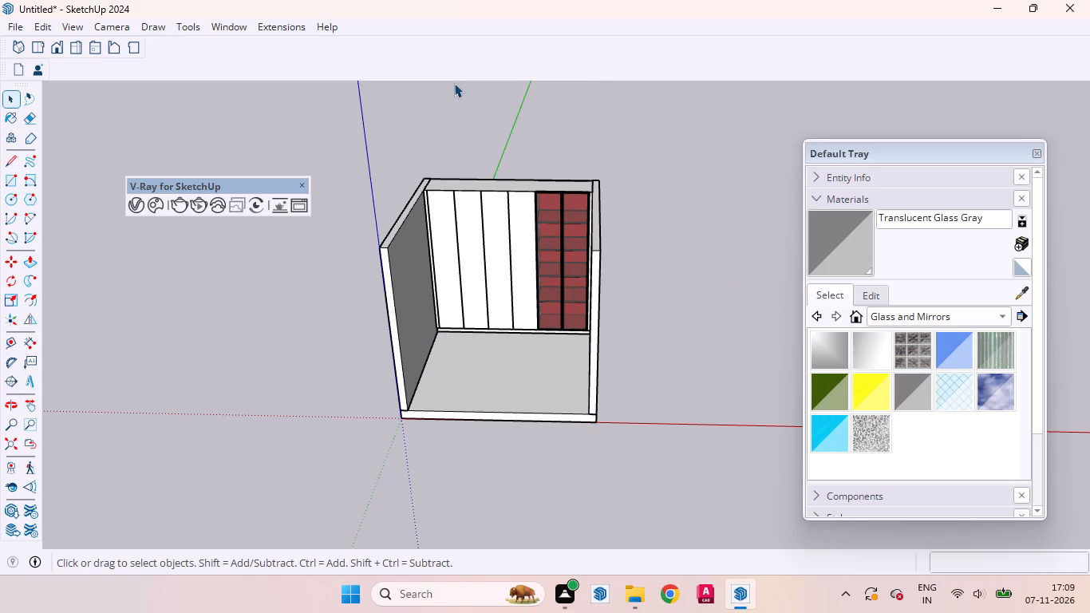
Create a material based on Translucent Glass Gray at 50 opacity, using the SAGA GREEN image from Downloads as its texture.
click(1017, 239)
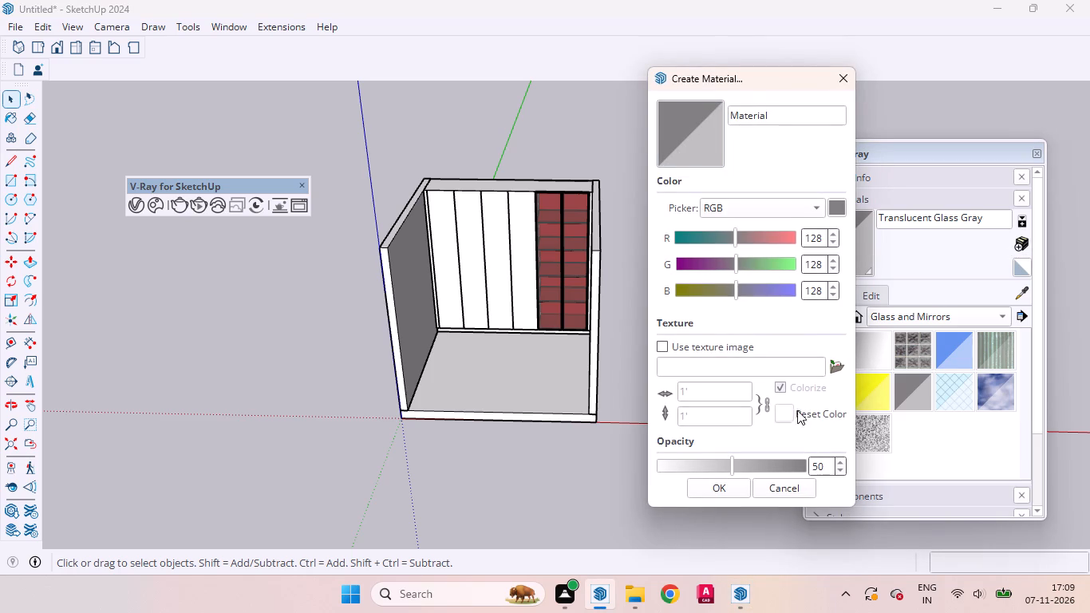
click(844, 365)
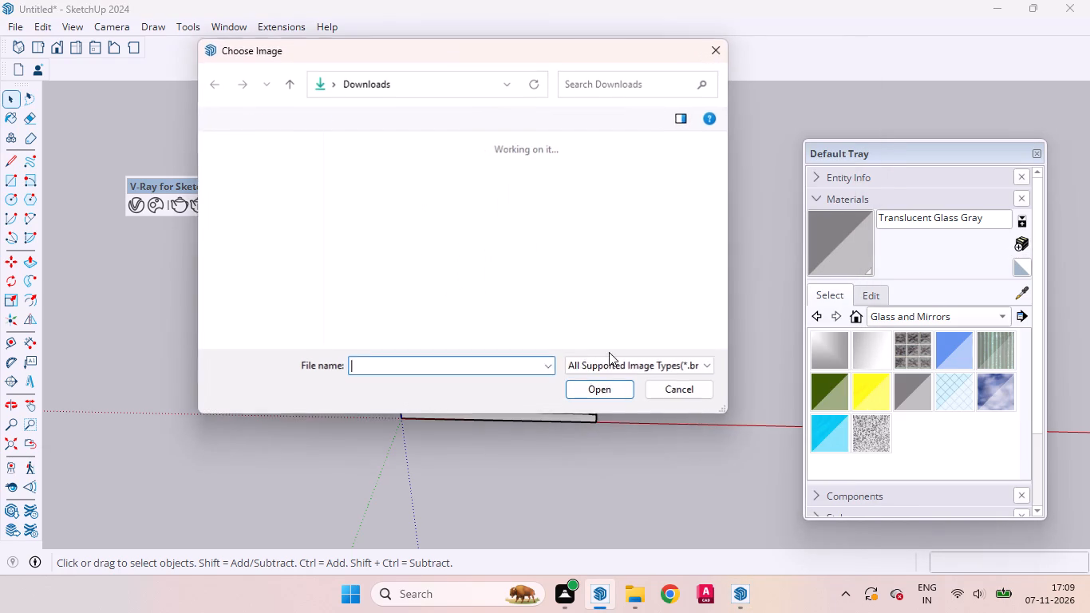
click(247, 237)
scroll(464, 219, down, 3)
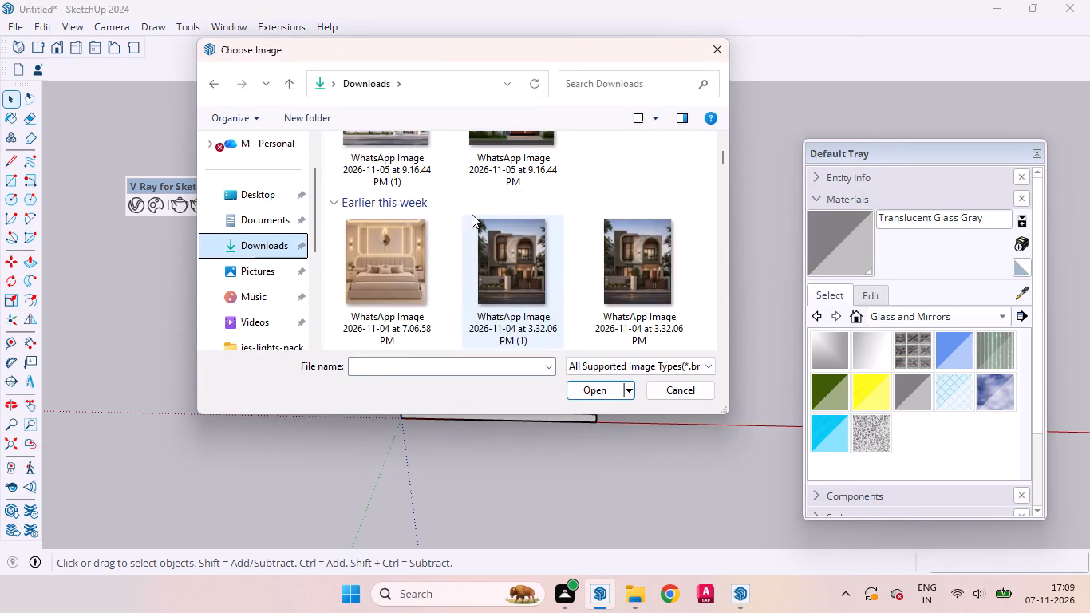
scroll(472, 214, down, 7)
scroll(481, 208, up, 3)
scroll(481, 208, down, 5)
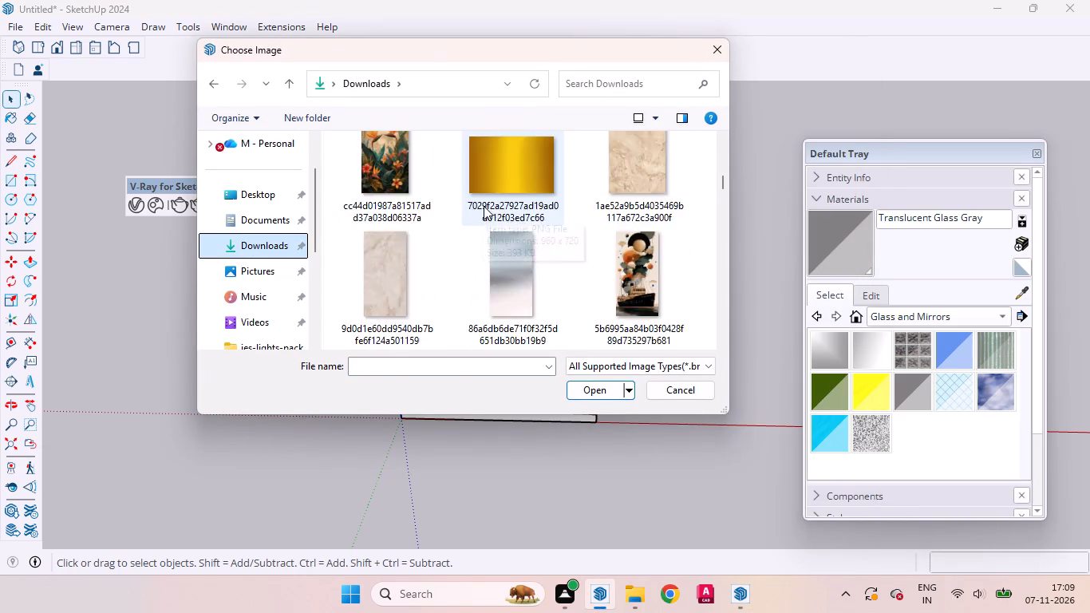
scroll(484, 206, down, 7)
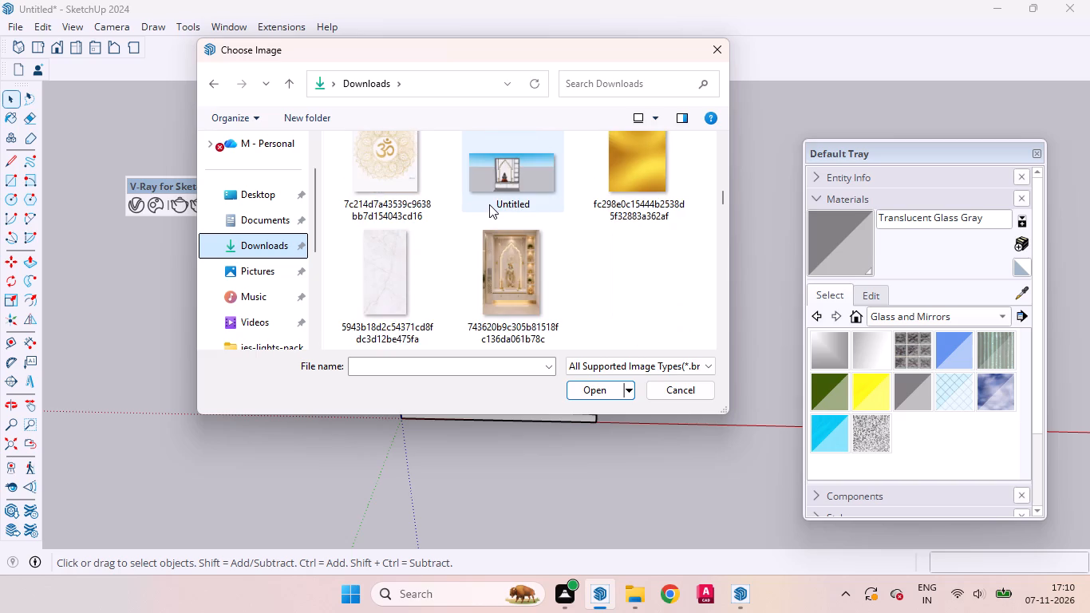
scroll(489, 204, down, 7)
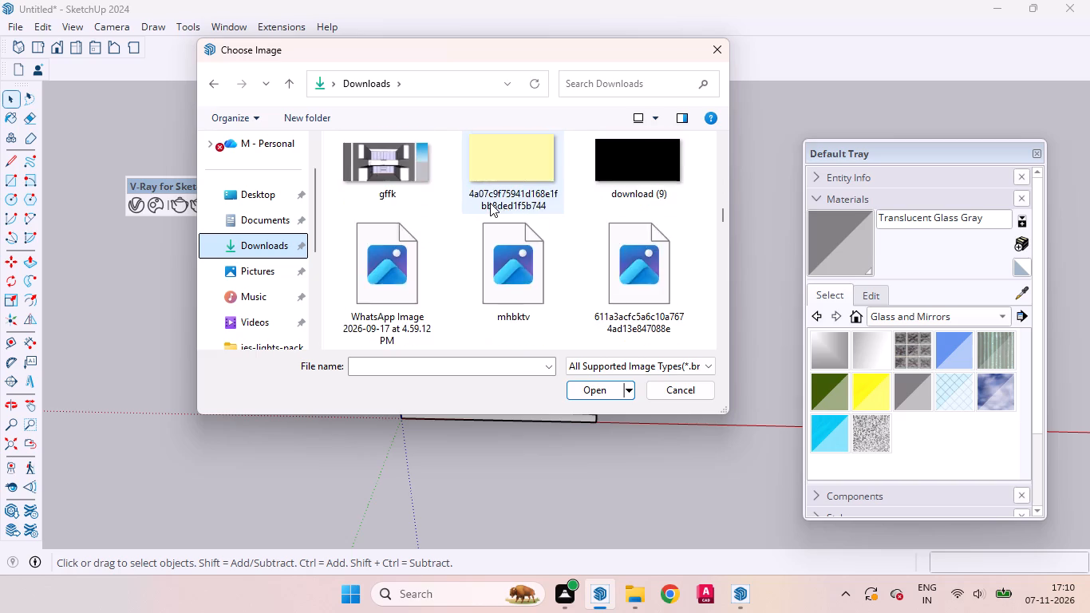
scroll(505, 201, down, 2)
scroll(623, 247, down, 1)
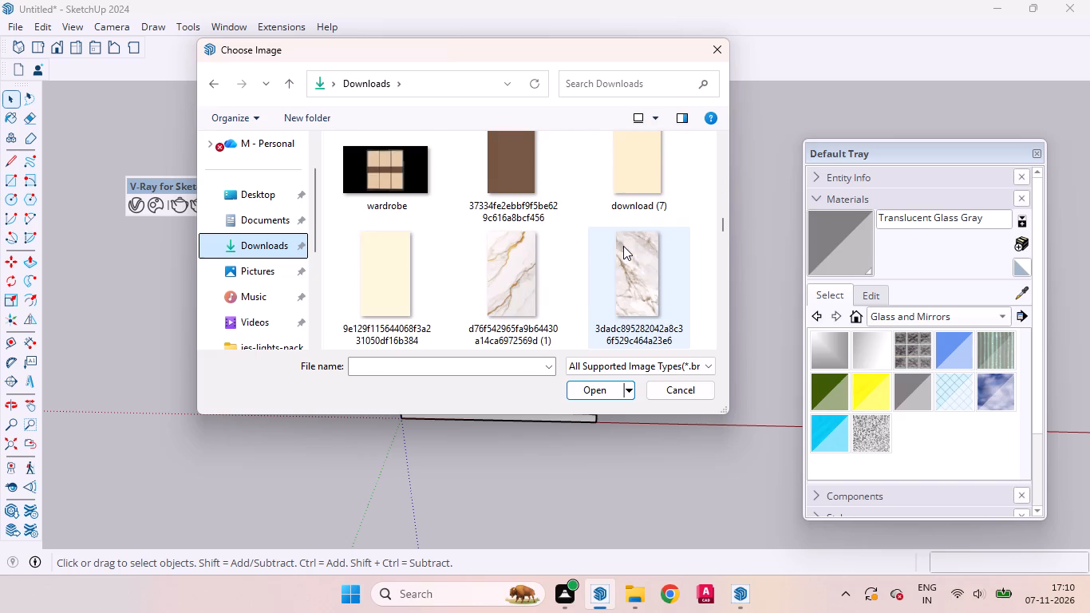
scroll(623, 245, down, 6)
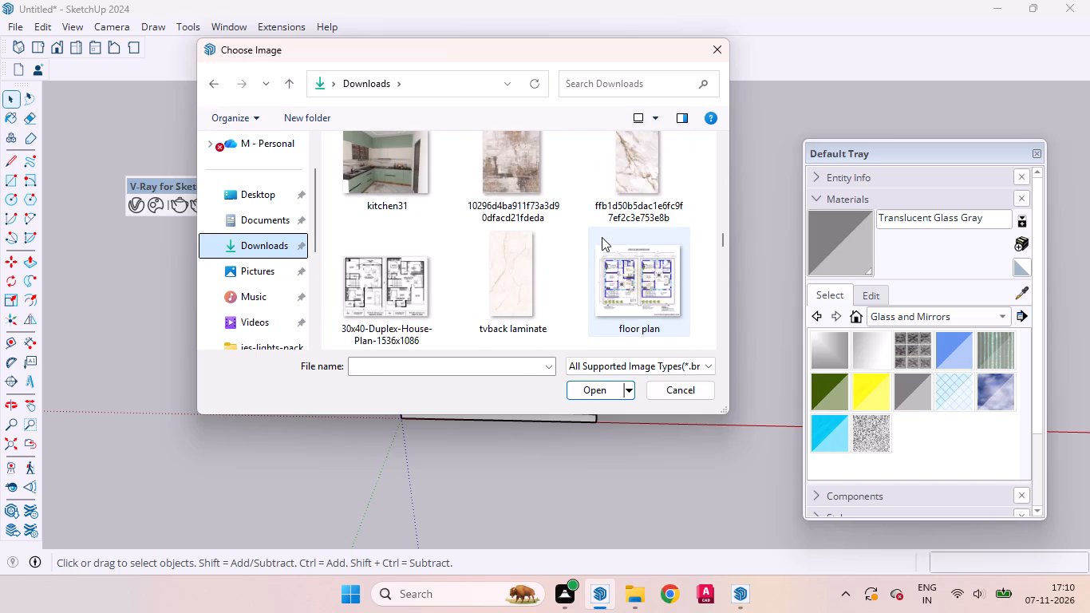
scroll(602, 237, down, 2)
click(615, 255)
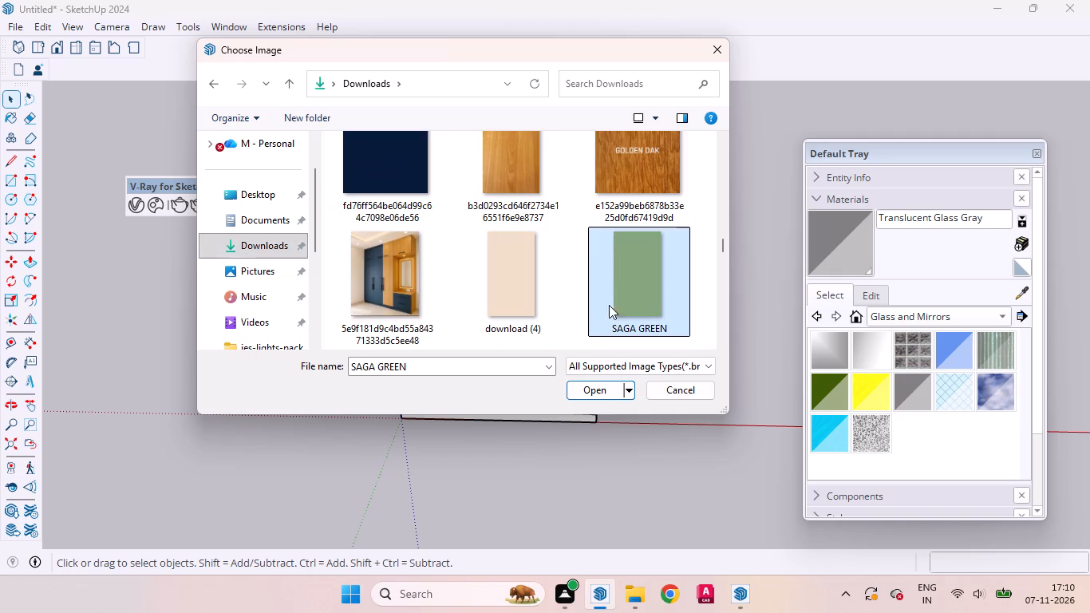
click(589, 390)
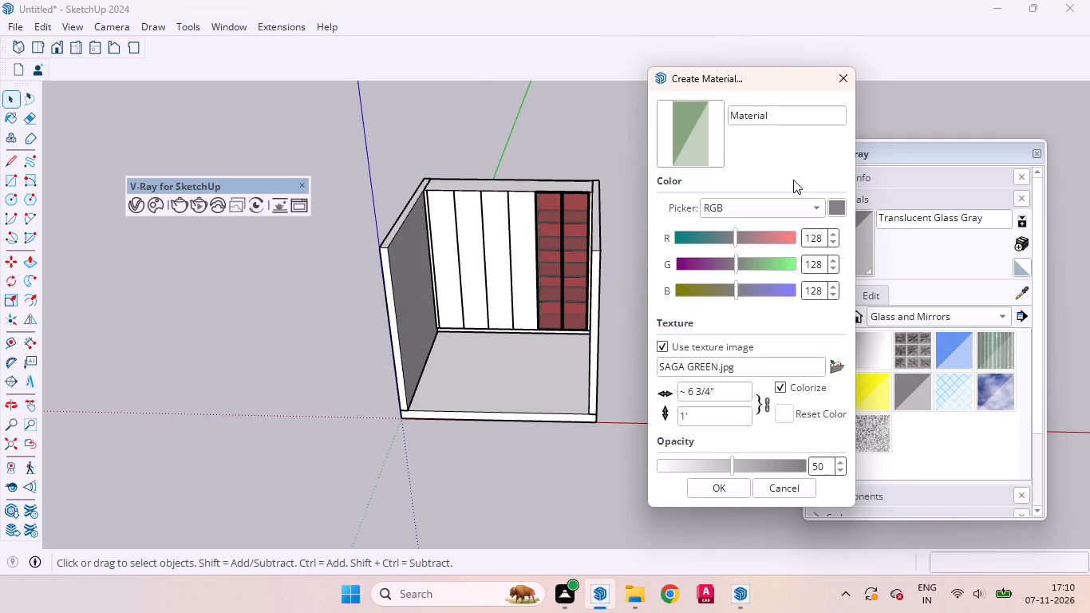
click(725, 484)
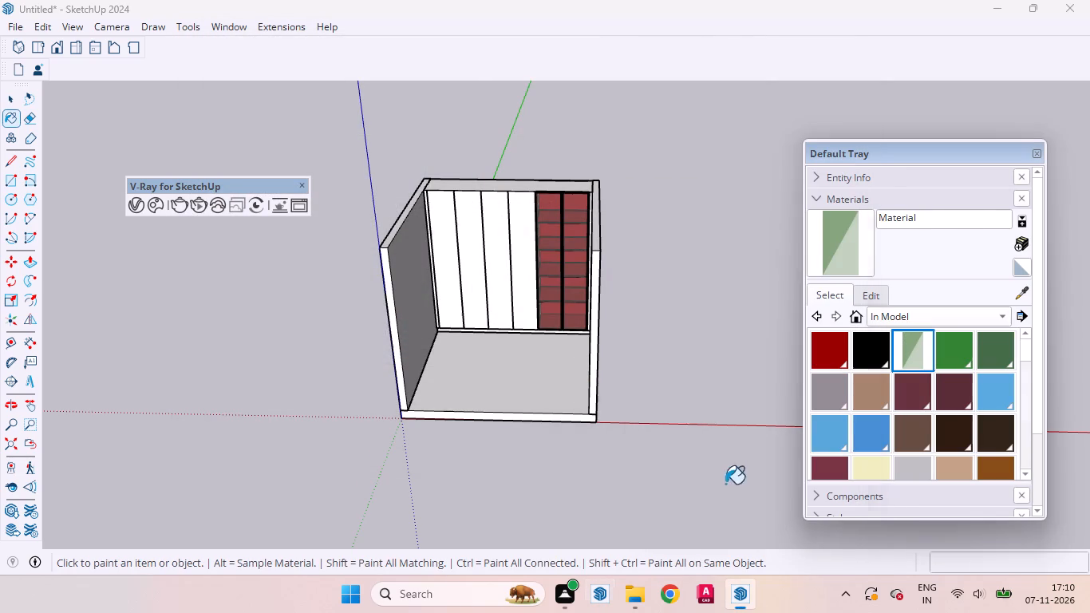
Create a fully opaque material based on Teddy_BookCover, using the SAGA GREEN image from Downloads as its texture.
click(961, 350)
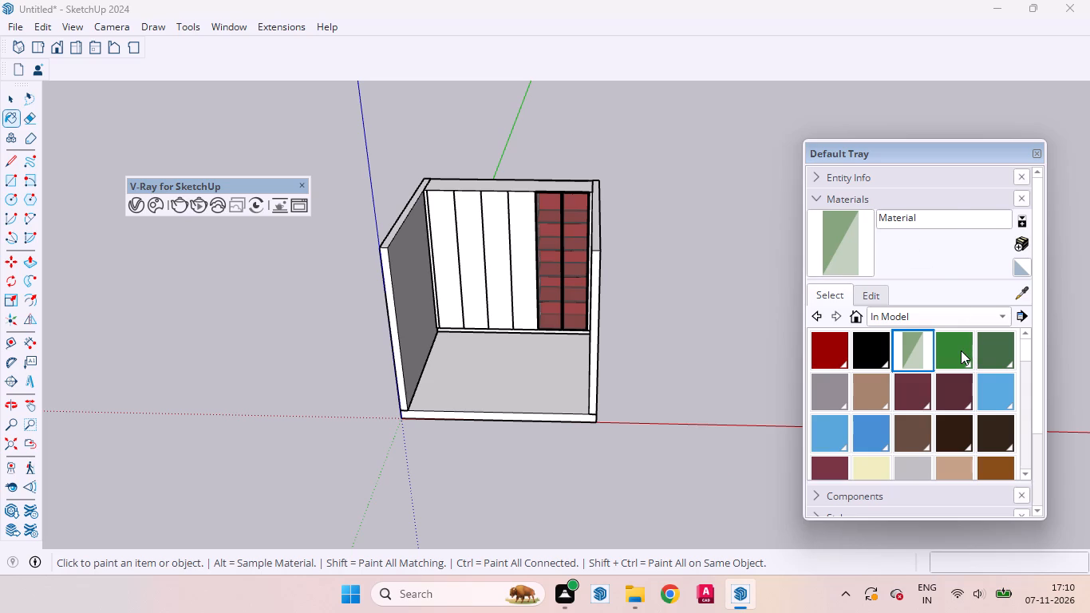
click(1023, 247)
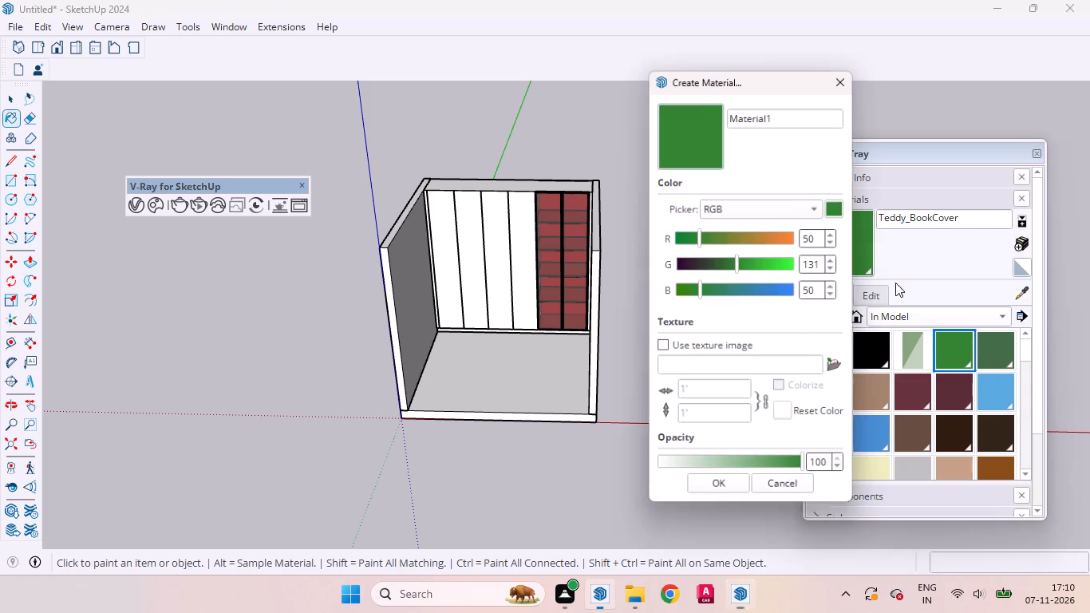
click(833, 364)
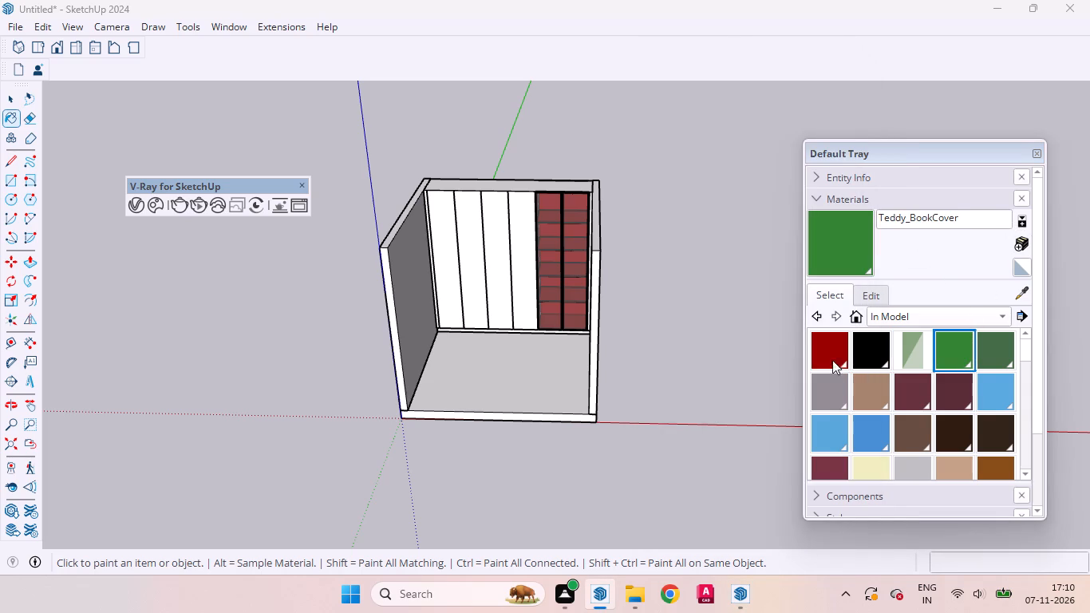
scroll(354, 289, down, 3)
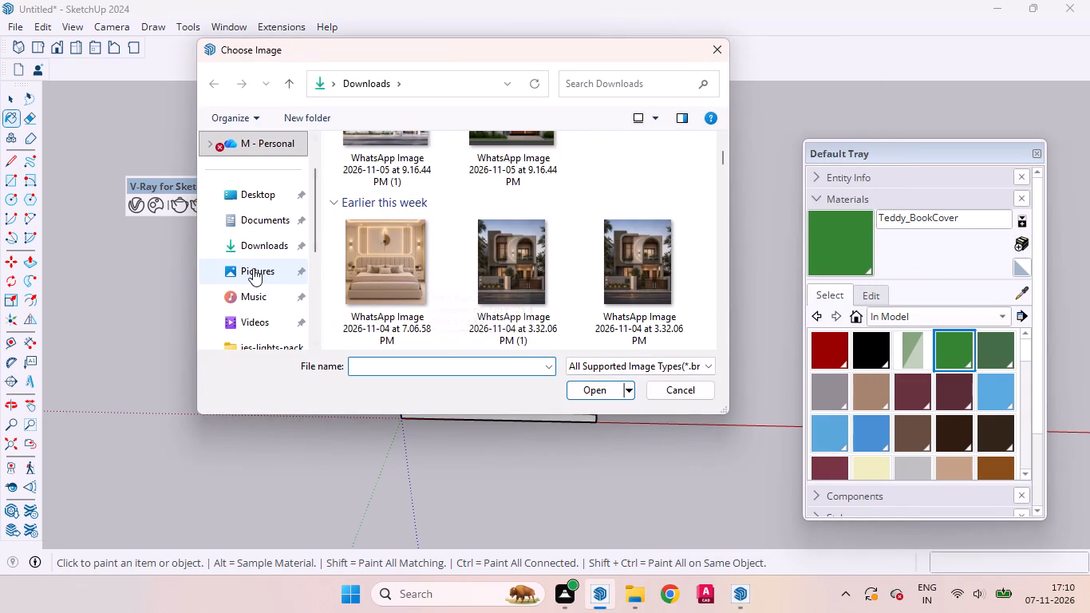
click(264, 248)
scroll(472, 248, down, 5)
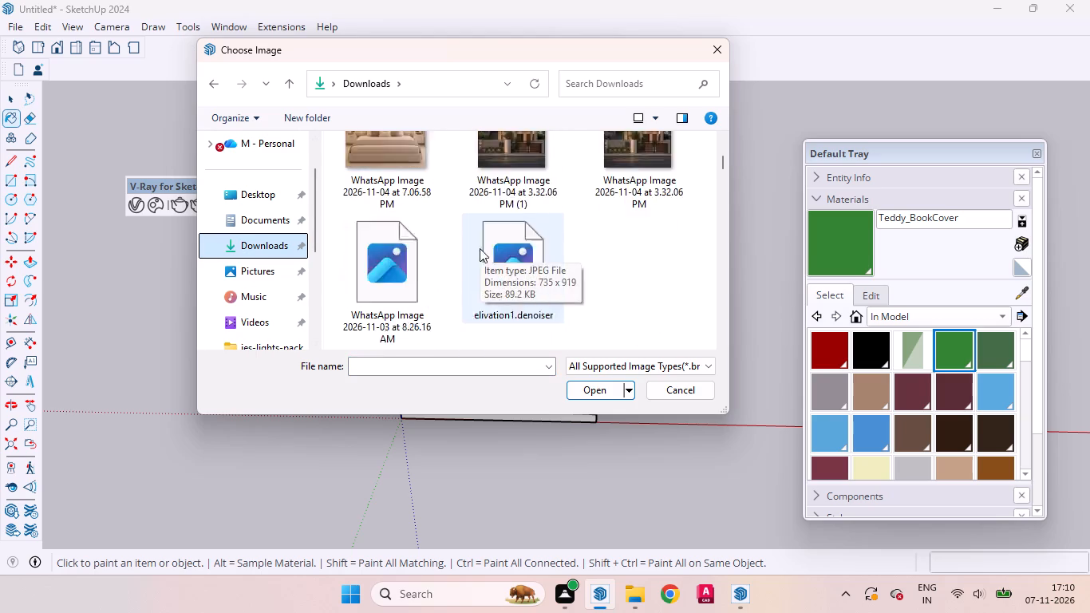
scroll(480, 248, down, 3)
scroll(480, 248, up, 2)
scroll(480, 248, down, 12)
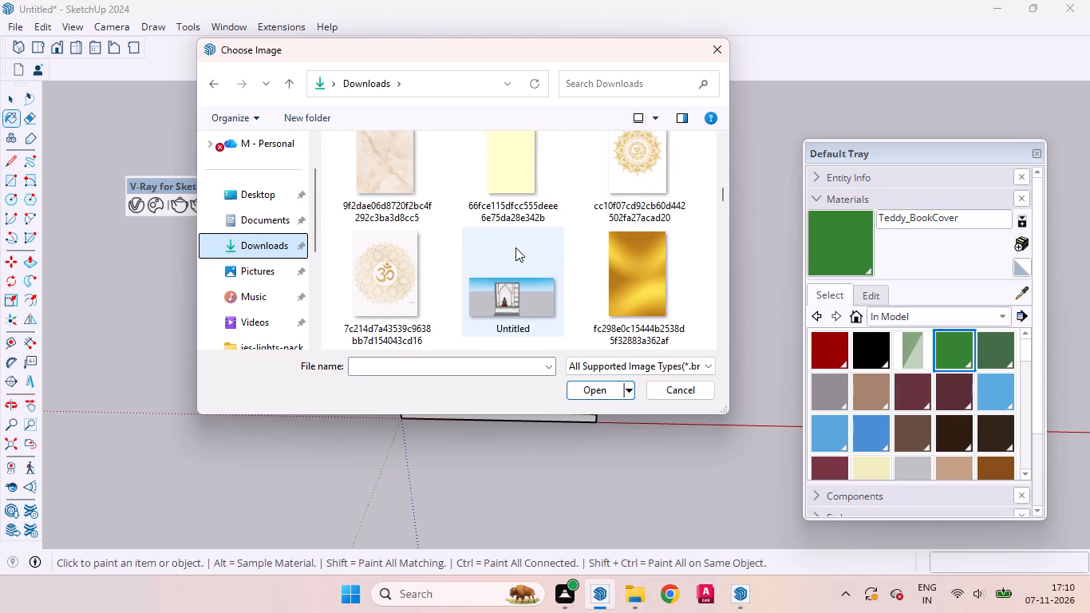
scroll(522, 247, down, 7)
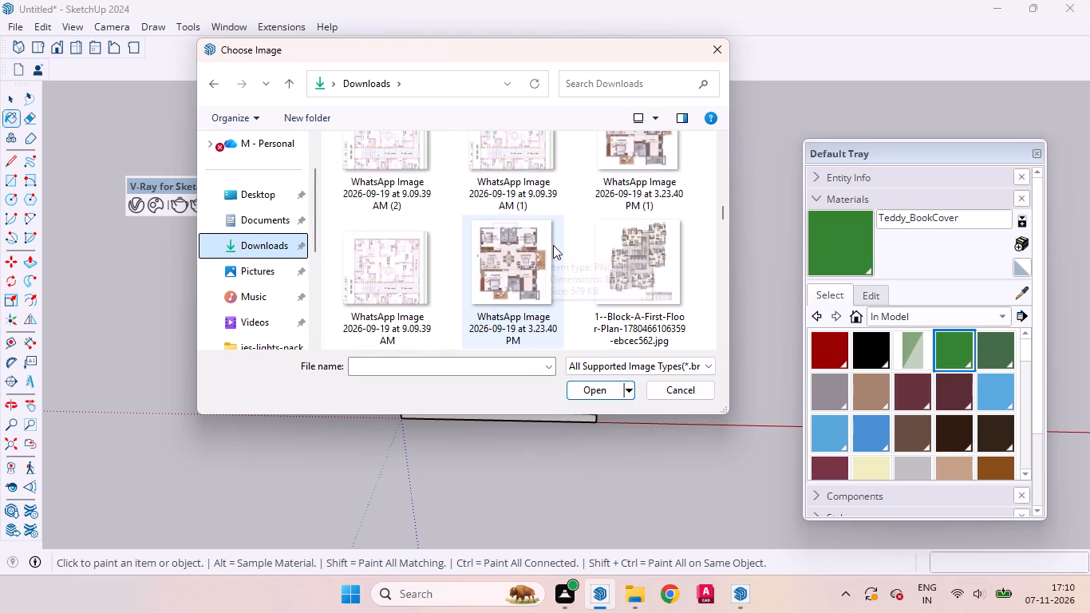
scroll(553, 245, down, 7)
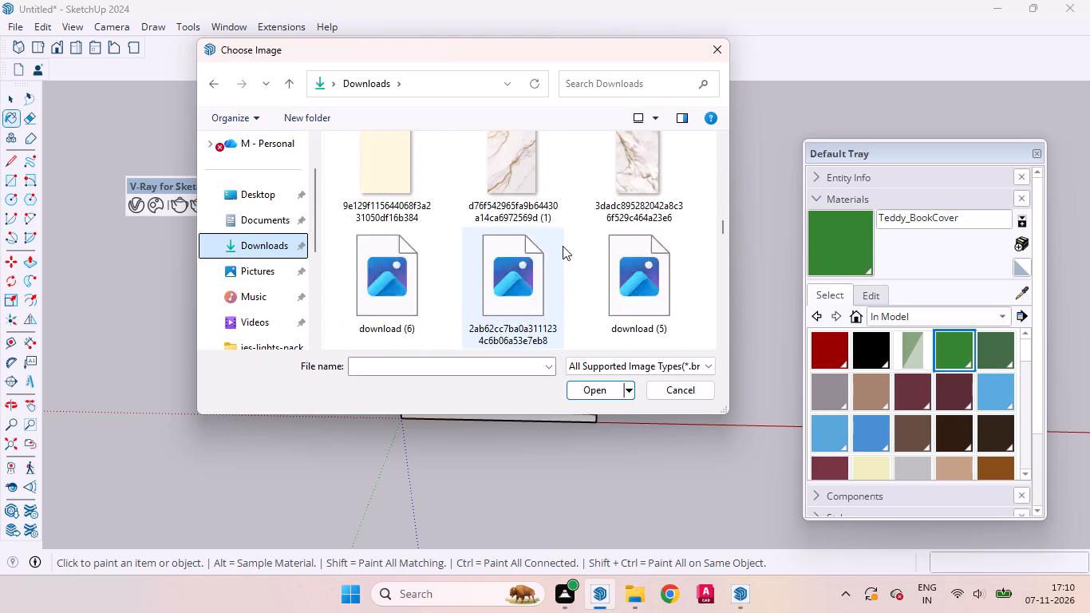
scroll(572, 247, down, 6)
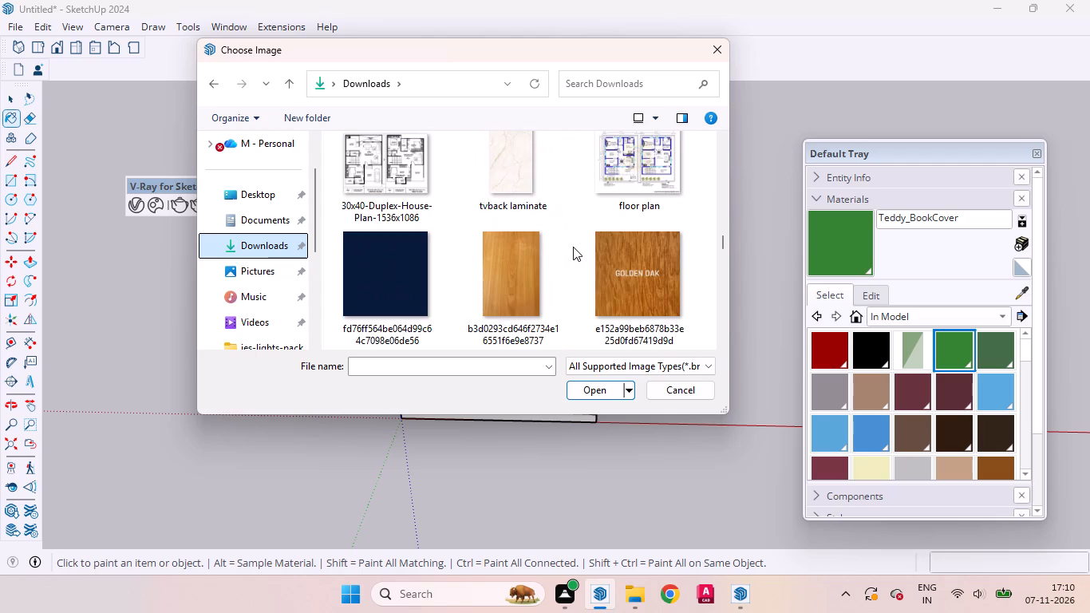
scroll(573, 247, up, 1)
scroll(573, 247, down, 3)
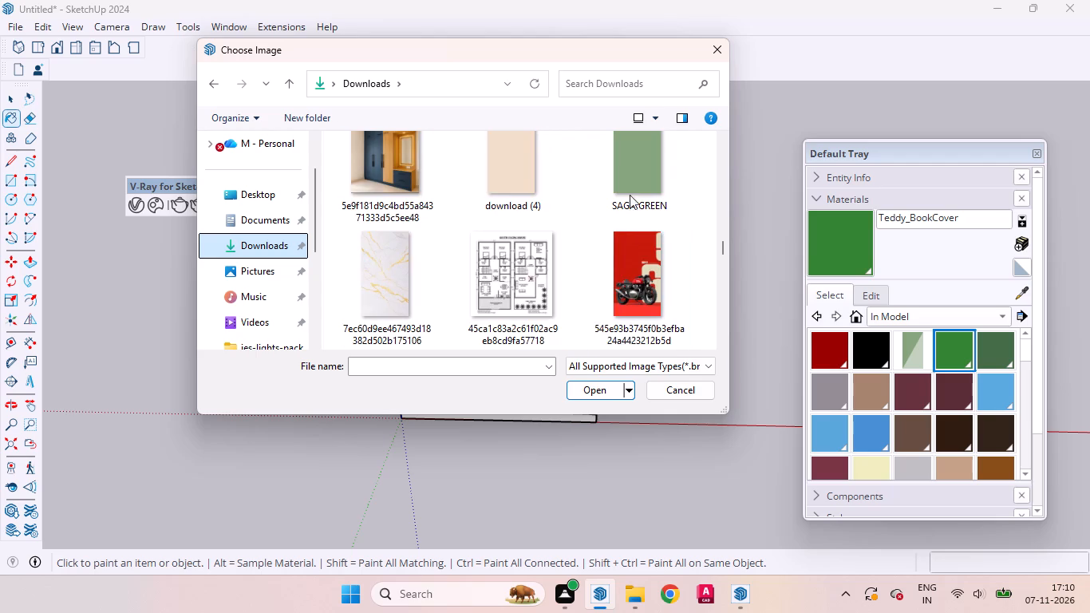
click(629, 182)
click(600, 394)
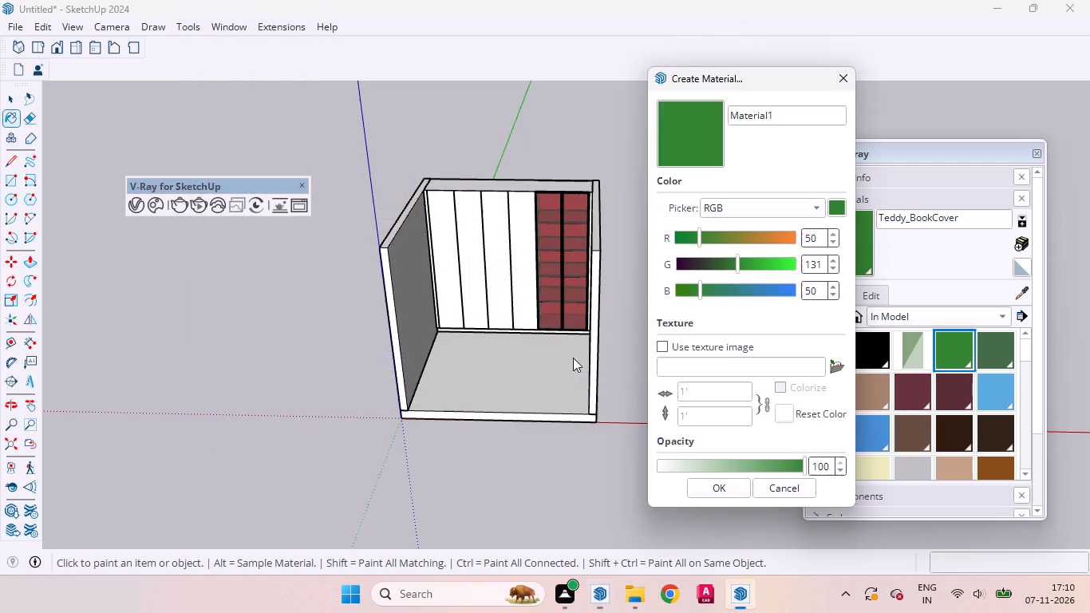
click(735, 486)
Paint the wardrobe cabinet group with the opaque SAGA GREEN material.
click(436, 238)
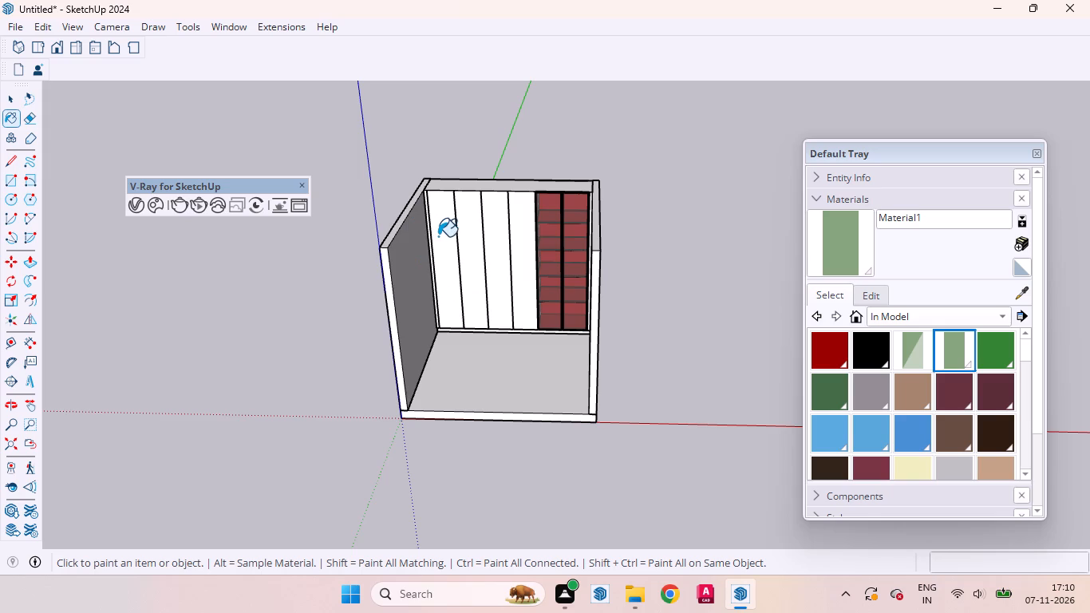
scroll(444, 196, up, 7)
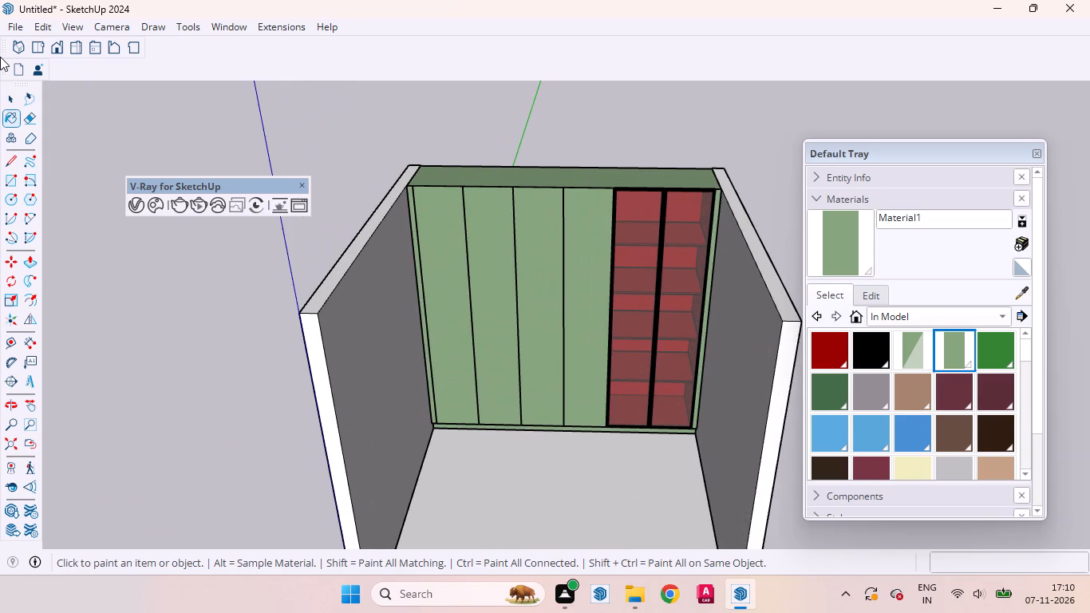
click(3, 92)
Examine the painted wardrobe's doors, plinth, top and framed glass compartment from close up and from above.
scroll(509, 218, up, 8)
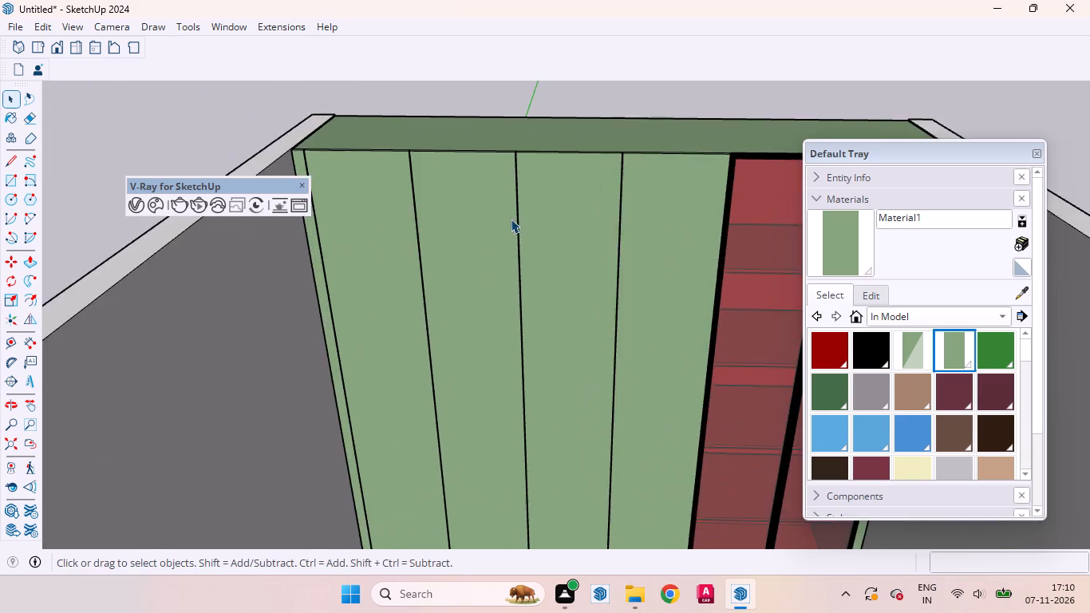
scroll(514, 219, down, 5)
scroll(473, 353, down, 6)
scroll(494, 453, up, 4)
scroll(498, 456, down, 2)
scroll(499, 456, up, 3)
middle_drag(497, 400, 515, 362)
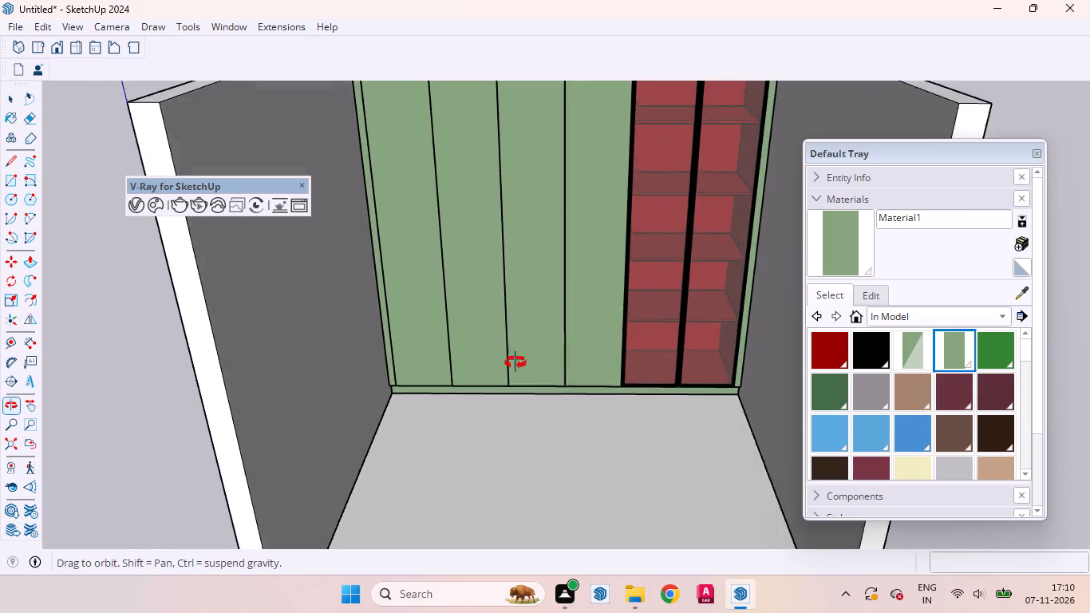
middle_drag(515, 362, 534, 309)
scroll(566, 327, up, 5)
scroll(584, 340, down, 2)
scroll(586, 340, up, 5)
scroll(586, 340, down, 6)
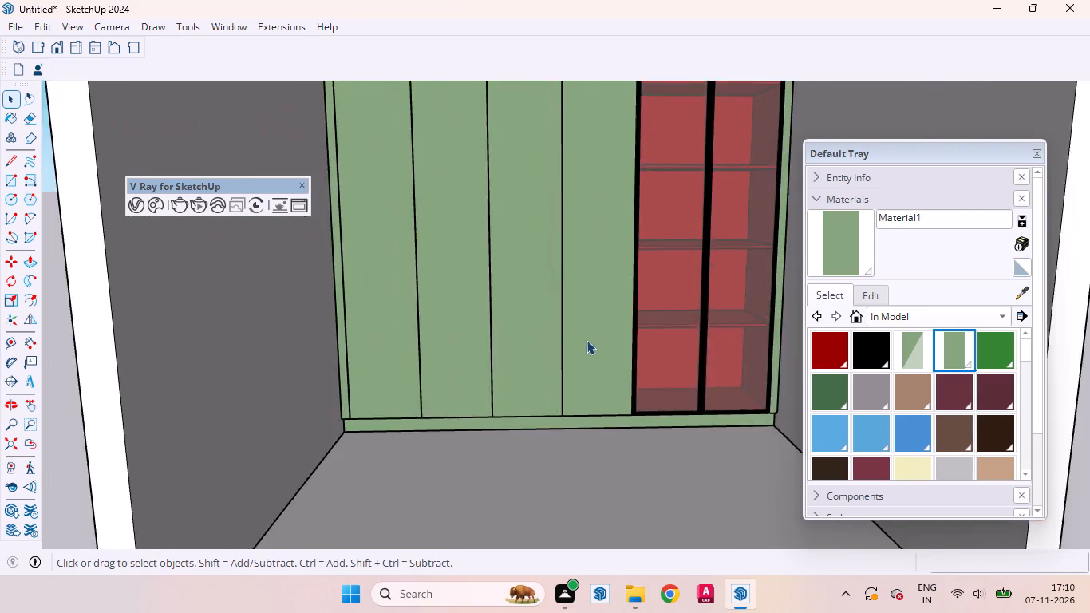
scroll(586, 340, down, 6)
middle_drag(595, 342, 609, 453)
scroll(598, 355, down, 1)
scroll(597, 351, up, 1)
scroll(597, 350, down, 8)
scroll(598, 366, up, 5)
middle_drag(598, 362, 582, 388)
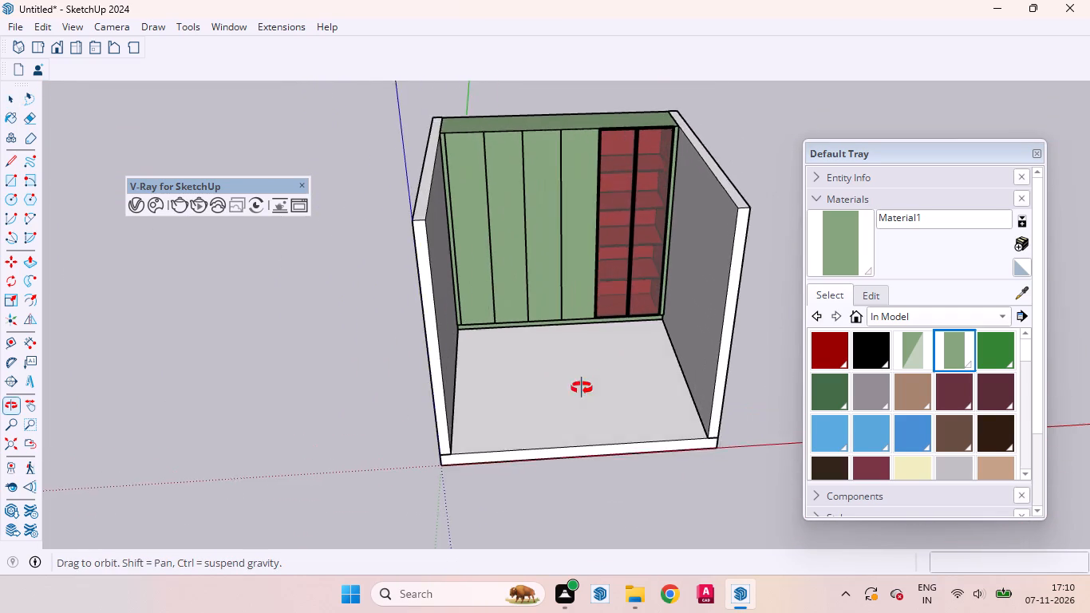
middle_drag(582, 388, 559, 421)
scroll(586, 350, up, 1)
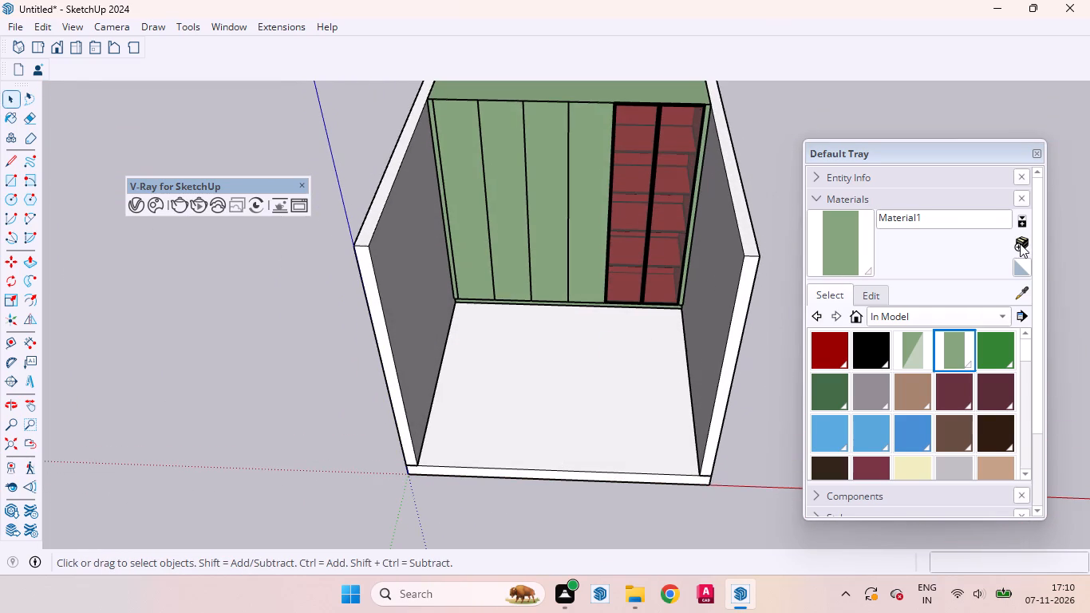
Create a fully opaque material using the white marble image 5943b18d2c54371cd8fdc3d12be475fa from Downloads as its texture.
click(1020, 243)
click(836, 374)
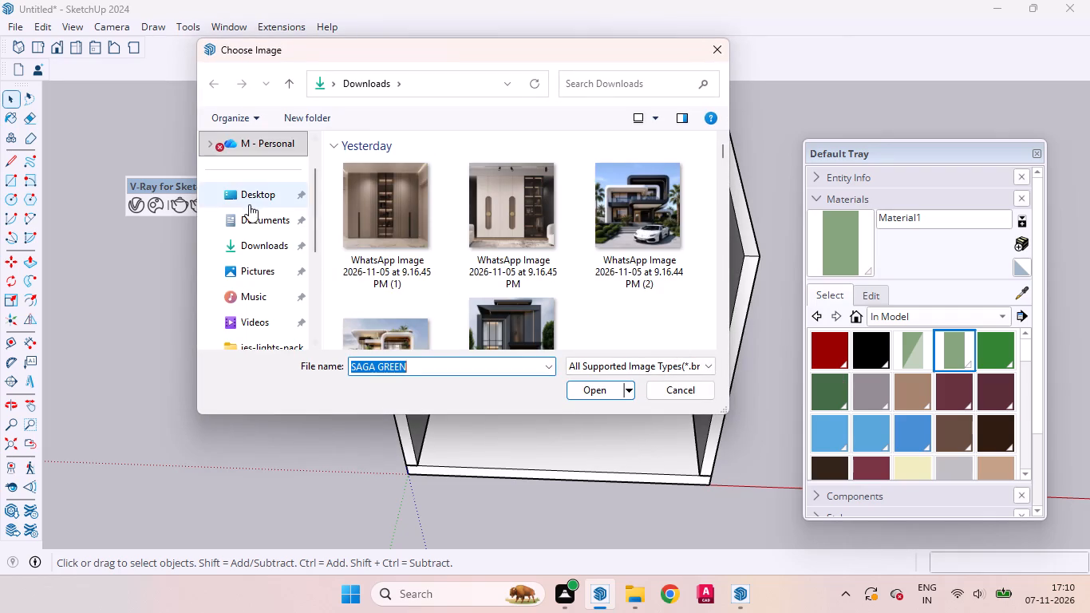
click(274, 252)
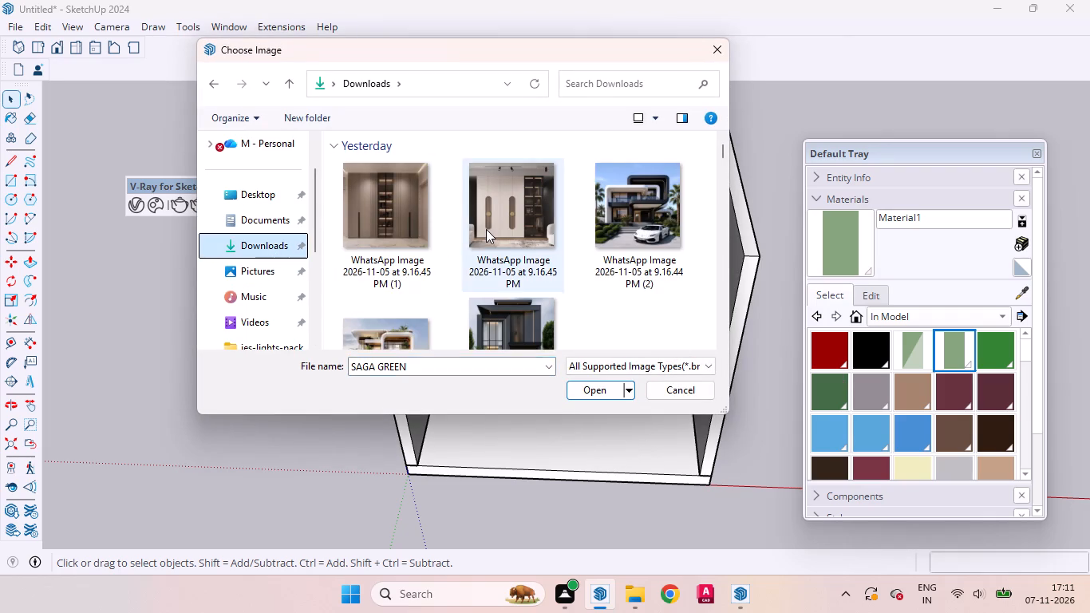
scroll(486, 229, down, 8)
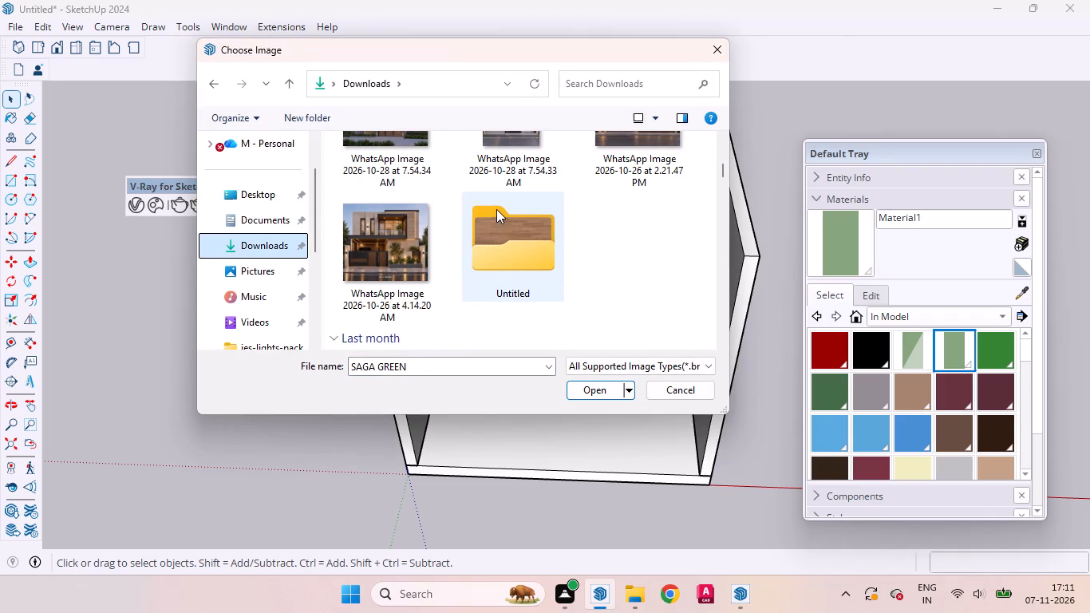
scroll(496, 209, down, 7)
scroll(496, 209, up, 1)
scroll(496, 209, down, 7)
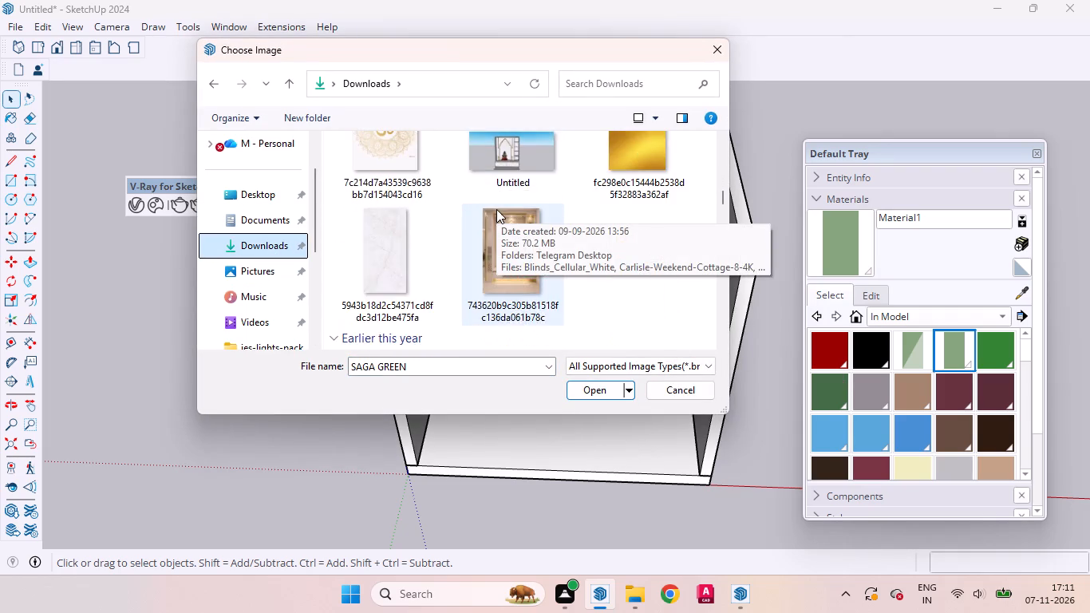
scroll(496, 209, down, 2)
scroll(464, 208, up, 3)
click(382, 276)
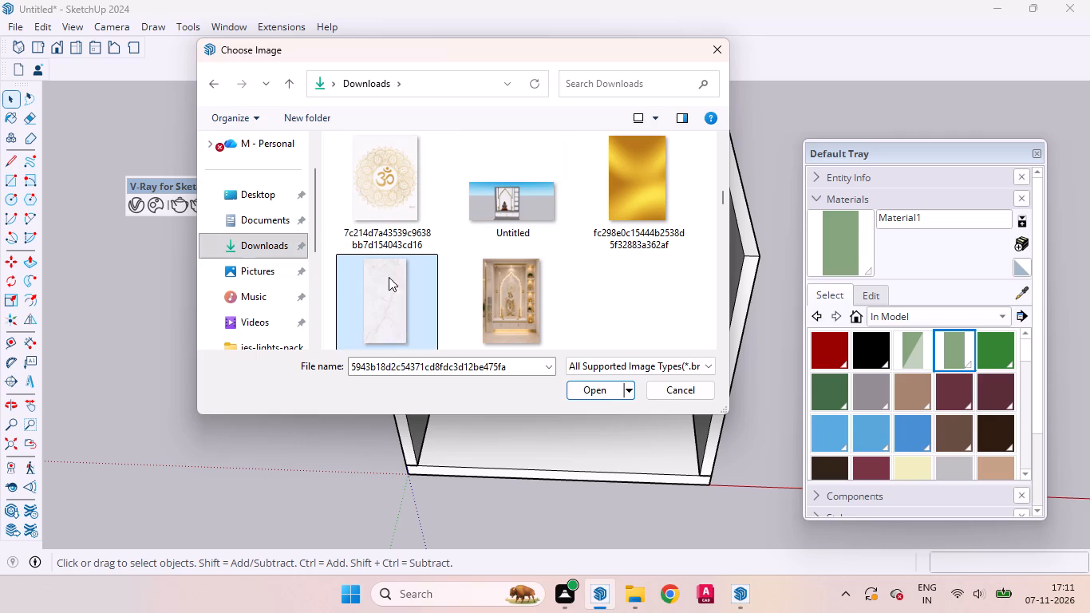
click(596, 391)
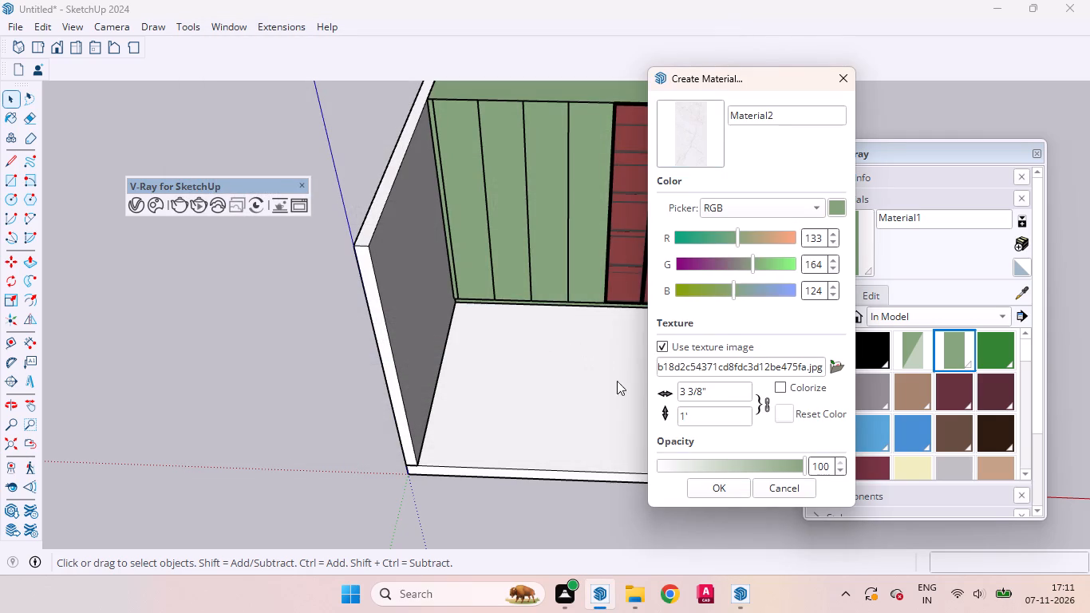
click(724, 488)
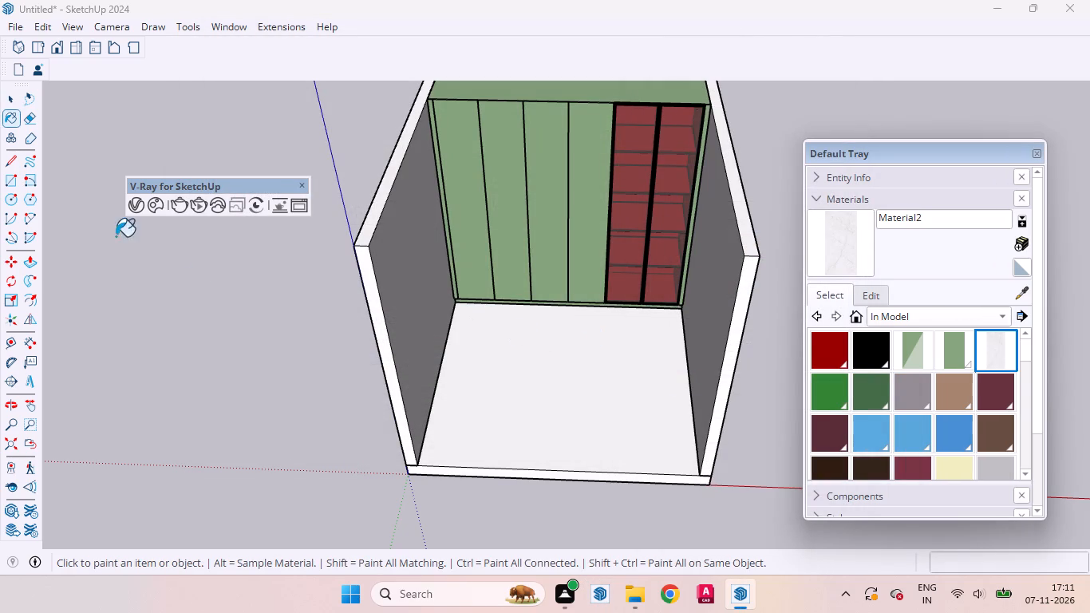
Inside the floor group, paint the top face between the walls with the new white marble material.
click(5, 103)
double_click(644, 449)
click(634, 437)
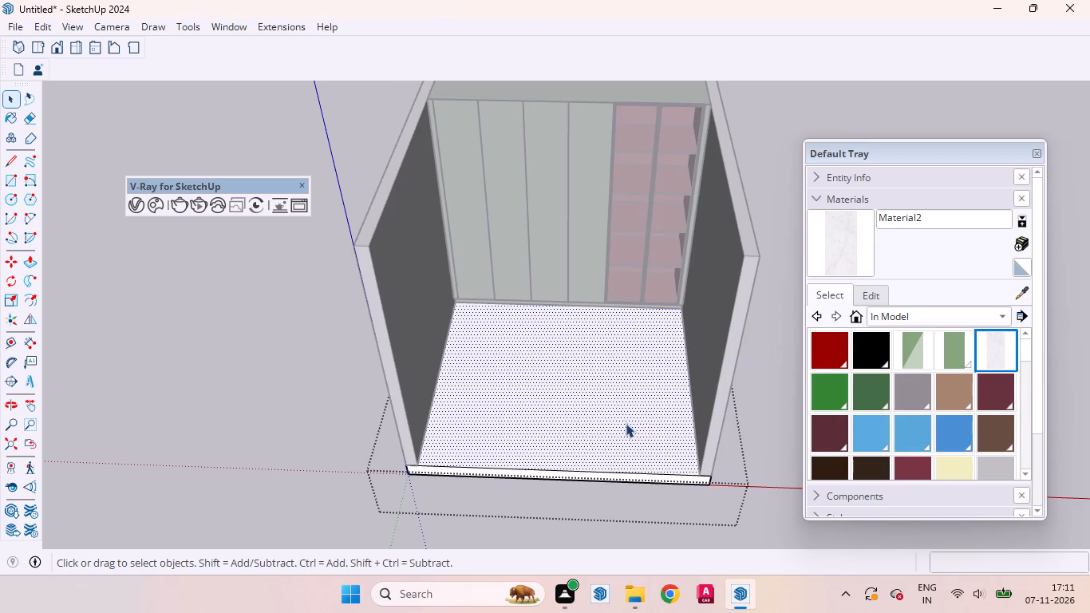
click(835, 246)
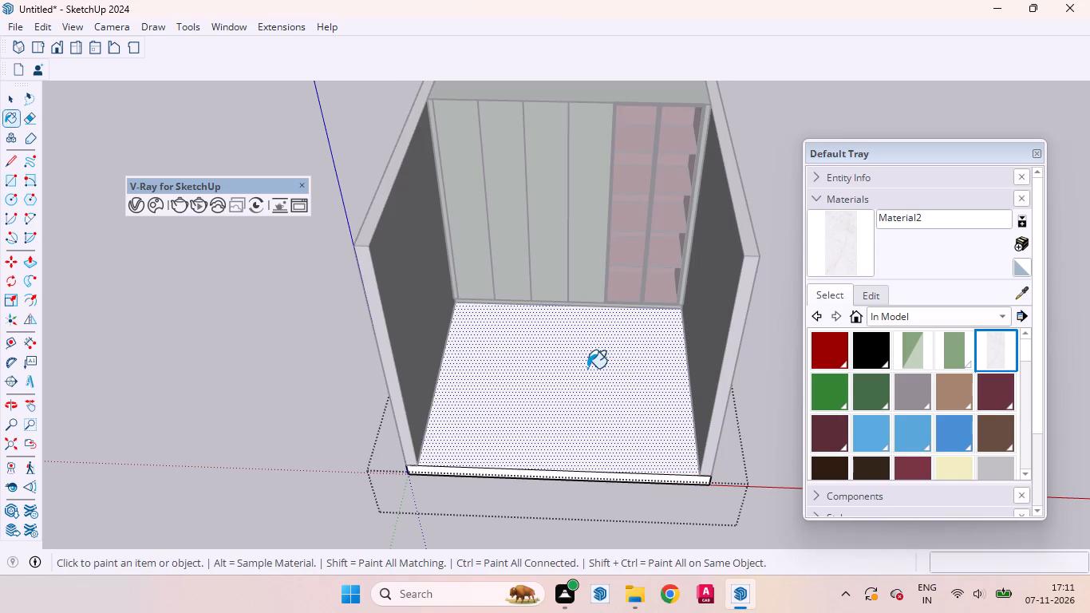
click(587, 390)
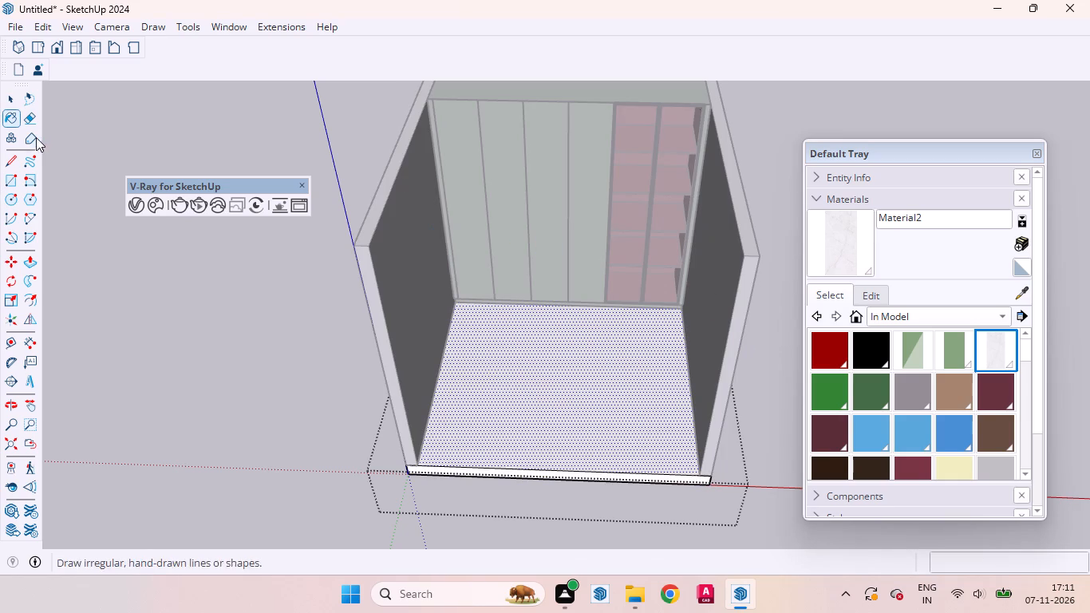
Display the V-Ray Utilities tools and apply a cubic projection fitted to the bounding box to the floor's marble texture.
click(14, 96)
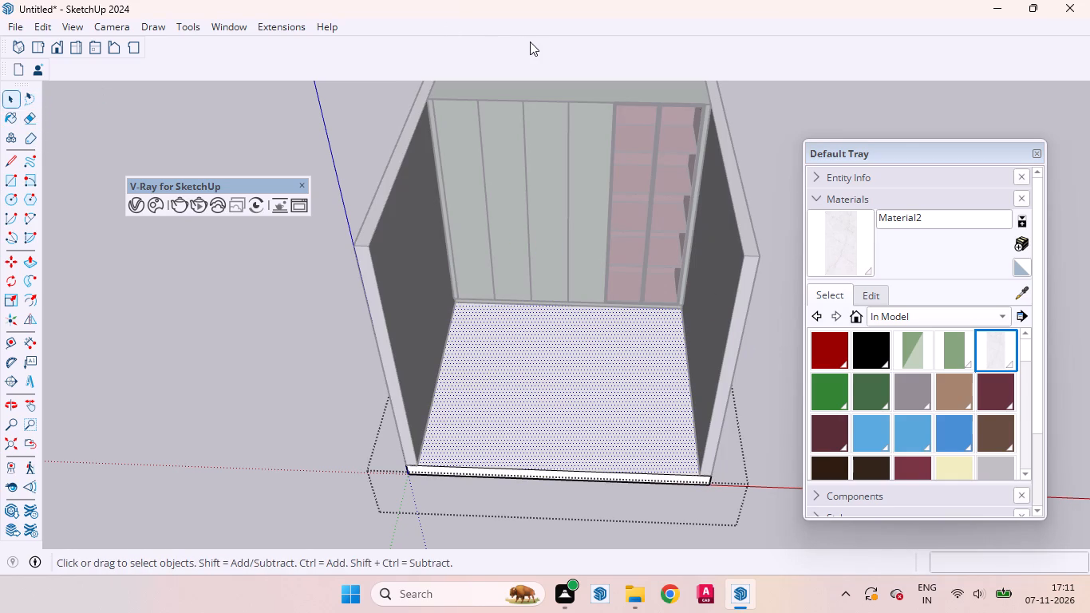
right_click(509, 30)
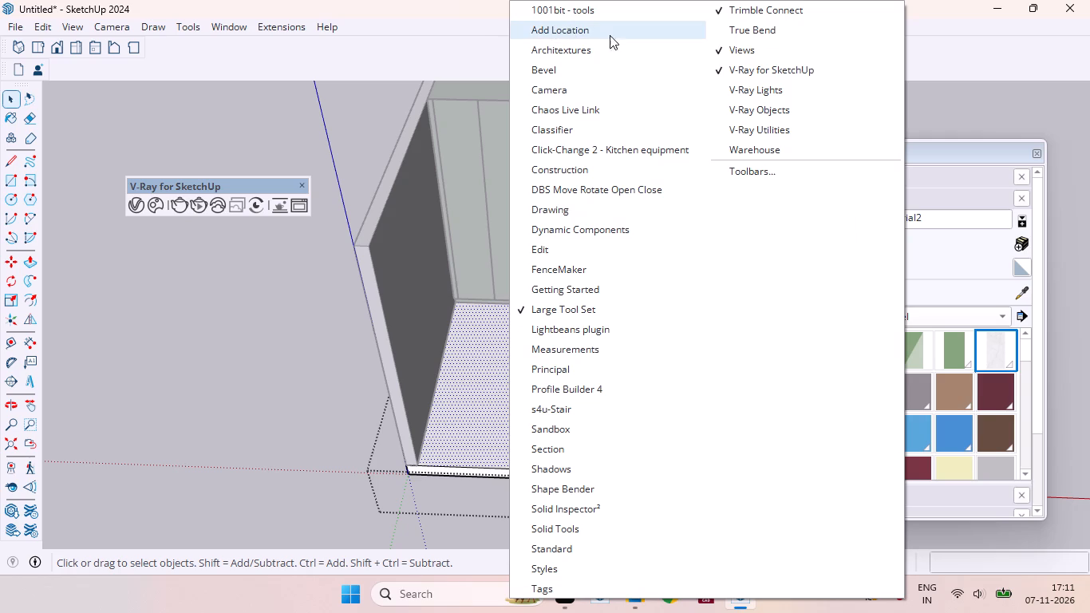
click(752, 131)
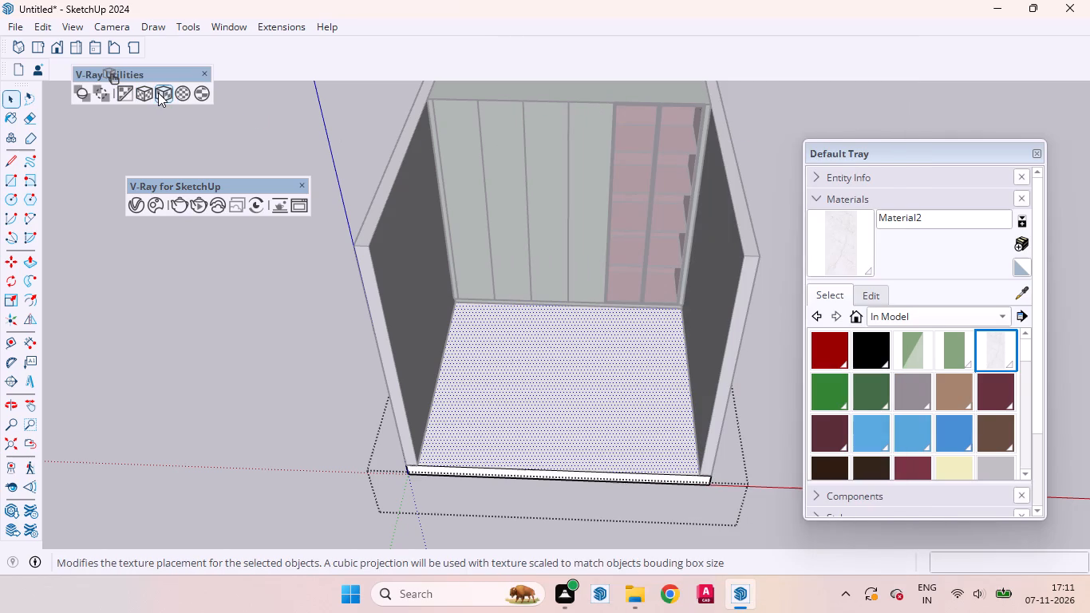
click(158, 93)
click(353, 312)
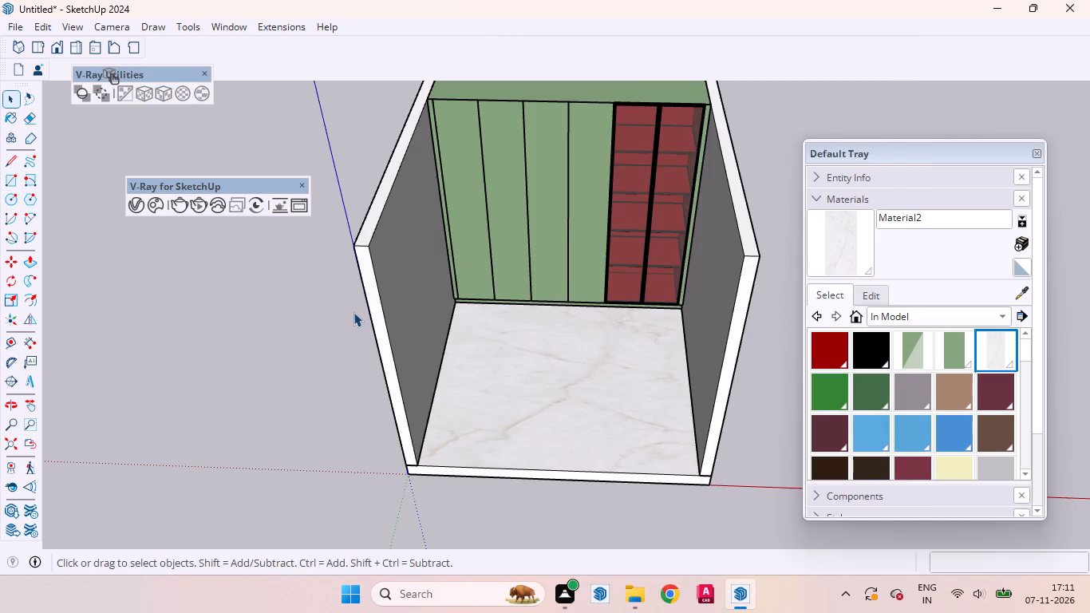
Examine the wardrobe's top edge and the upper corner of the black-framed glass doors from close up.
scroll(589, 196, up, 3)
scroll(589, 196, down, 5)
middle_drag(602, 197, 626, 88)
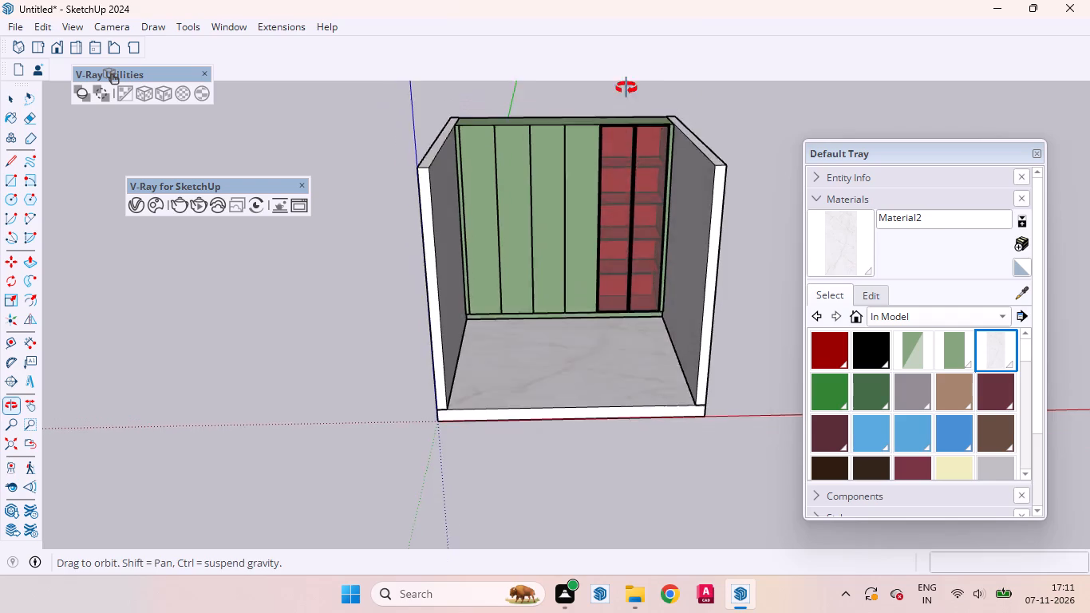
middle_drag(626, 88, 626, 87)
scroll(626, 87, up, 13)
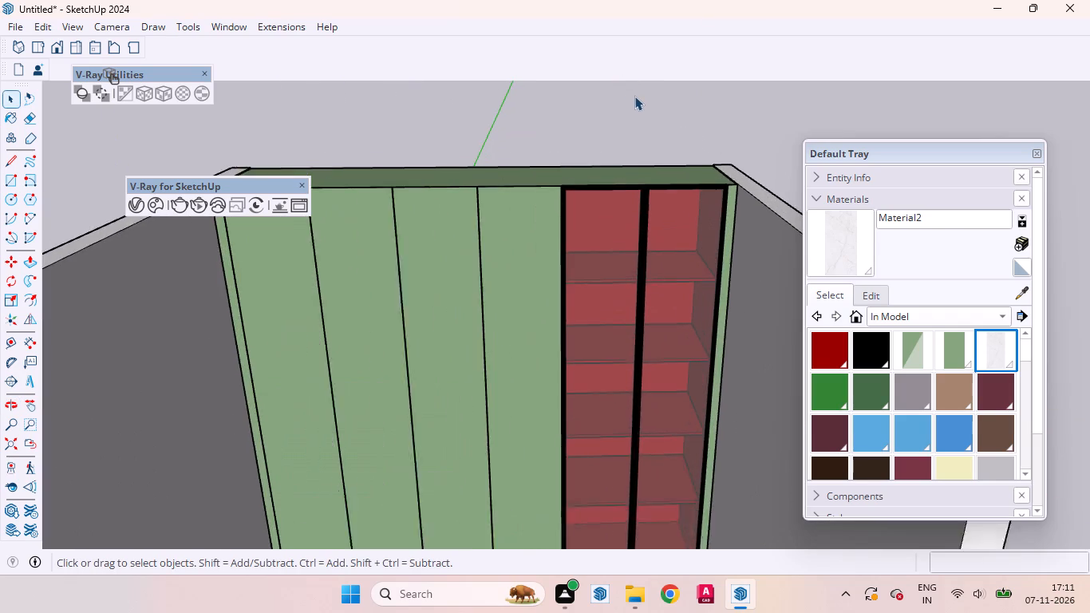
scroll(634, 96, up, 1)
scroll(706, 180, up, 17)
middle_drag(733, 200, 641, 243)
scroll(642, 243, up, 2)
scroll(642, 243, down, 2)
scroll(642, 243, up, 7)
middle_drag(648, 245, 729, 293)
scroll(730, 293, up, 1)
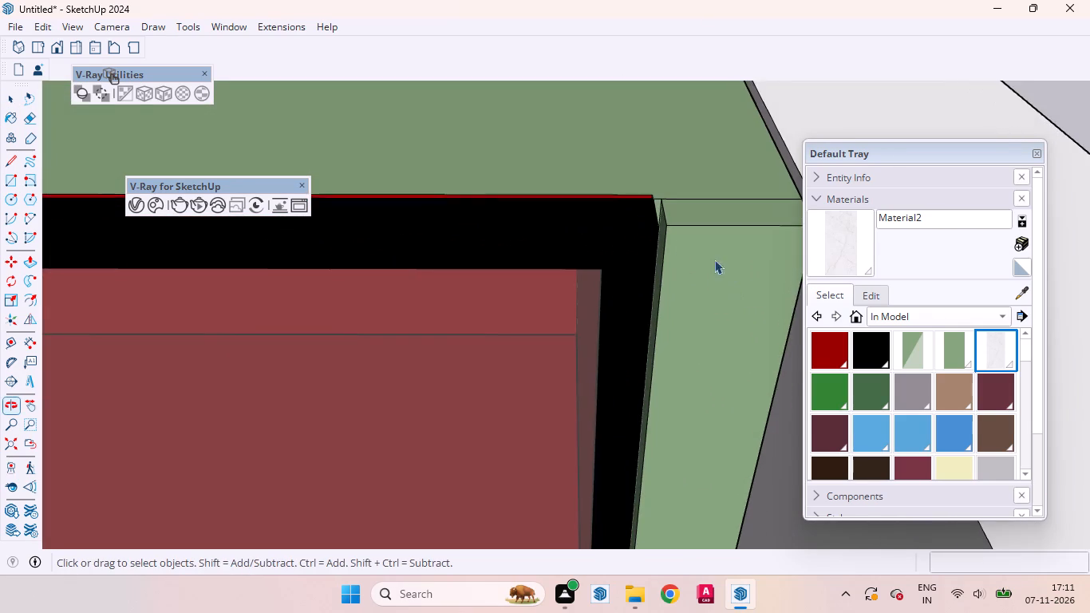
scroll(637, 217, up, 6)
scroll(630, 212, down, 1)
scroll(630, 212, up, 1)
scroll(630, 212, down, 1)
scroll(630, 212, up, 1)
scroll(624, 211, down, 14)
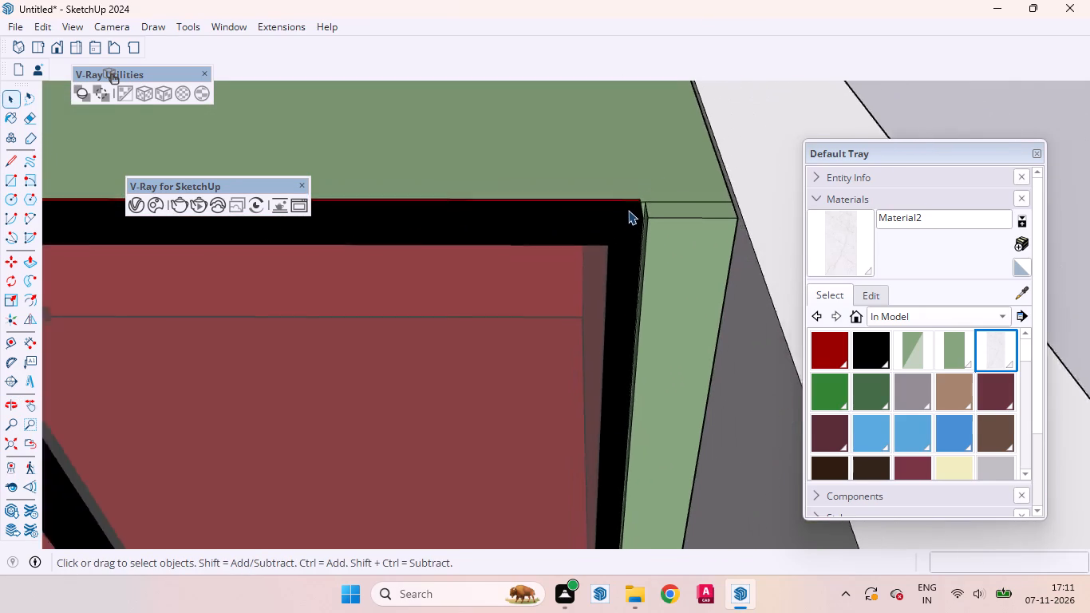
scroll(628, 210, down, 2)
scroll(622, 200, up, 15)
scroll(622, 200, down, 1)
scroll(622, 200, up, 12)
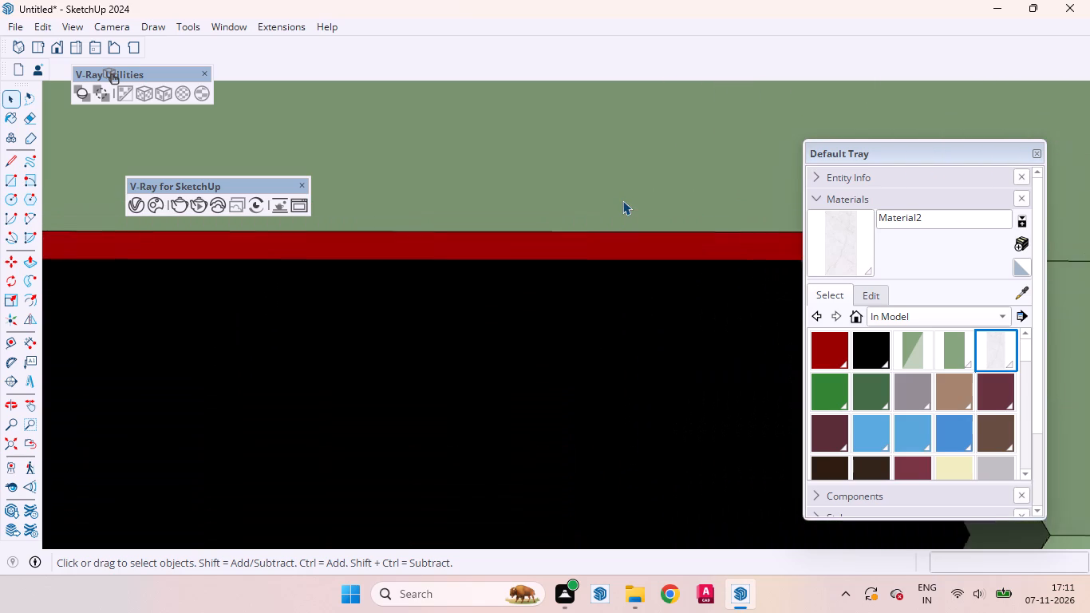
Inside the wardrobe group, paint the thin red strip above the glass doors' black frame with the green sampled from the wardrobe's top.
click(641, 255)
double_click(641, 255)
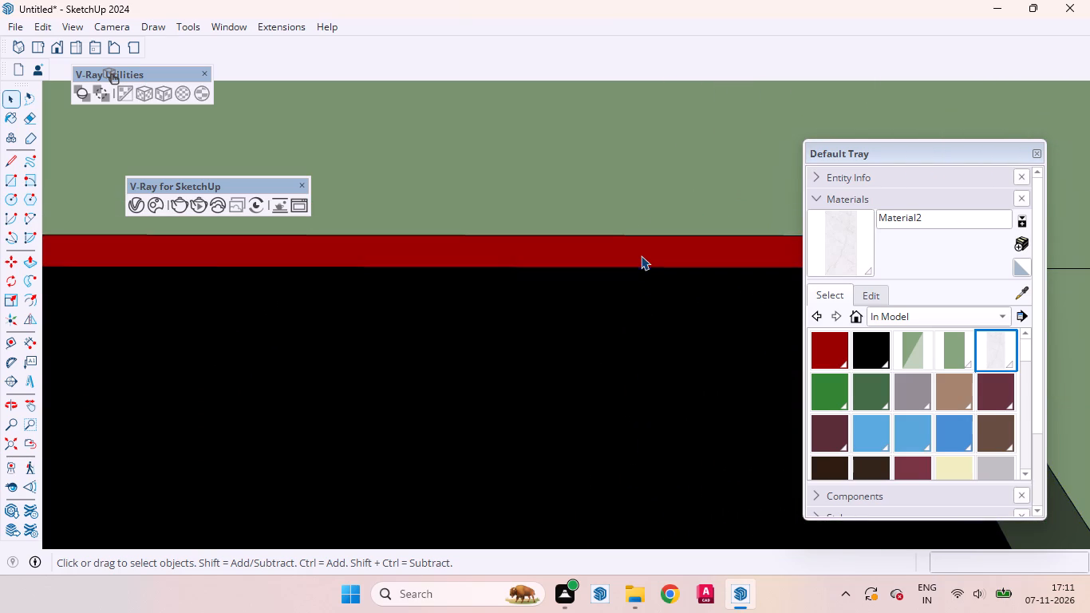
click(639, 251)
scroll(639, 251, down, 20)
scroll(639, 251, down, 6)
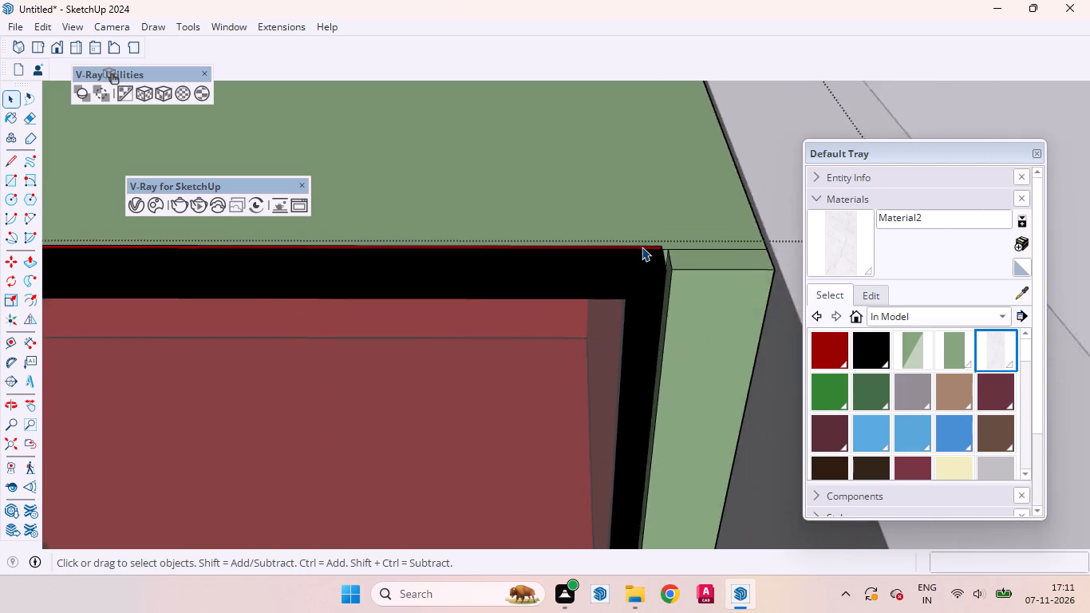
scroll(642, 247, down, 9)
scroll(642, 243, up, 16)
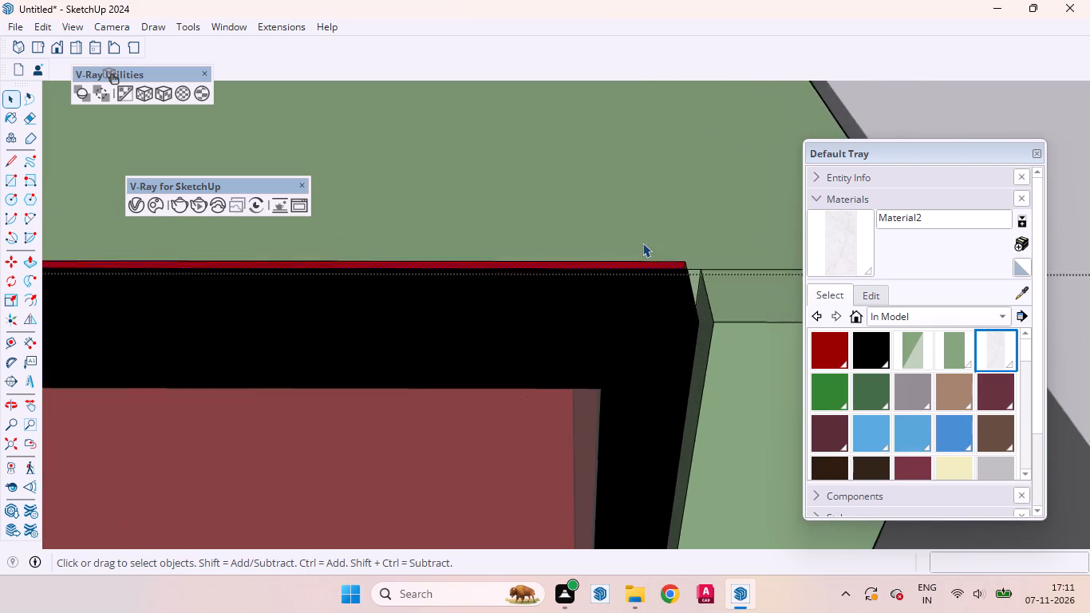
scroll(642, 243, up, 2)
scroll(642, 243, down, 13)
scroll(642, 243, up, 1)
scroll(642, 243, down, 4)
scroll(642, 243, up, 6)
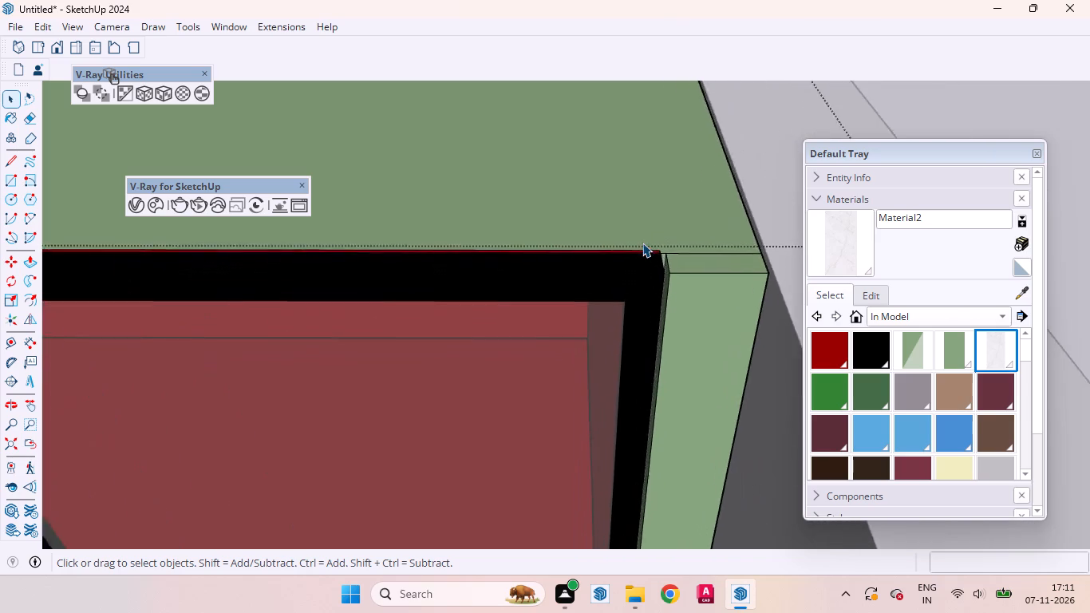
scroll(642, 243, up, 14)
scroll(643, 243, down, 2)
scroll(643, 243, up, 3)
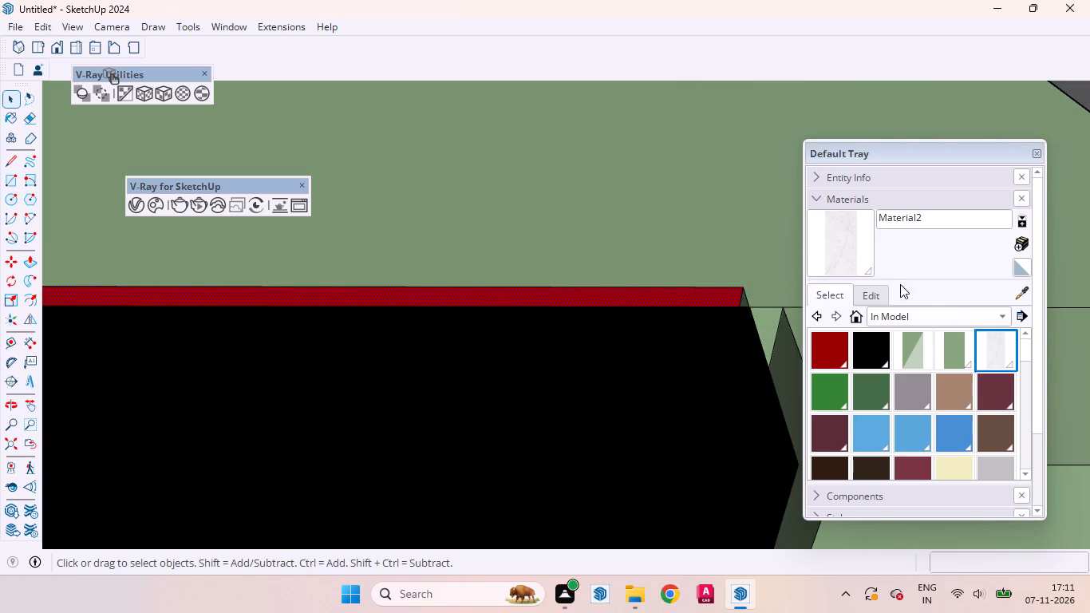
click(946, 335)
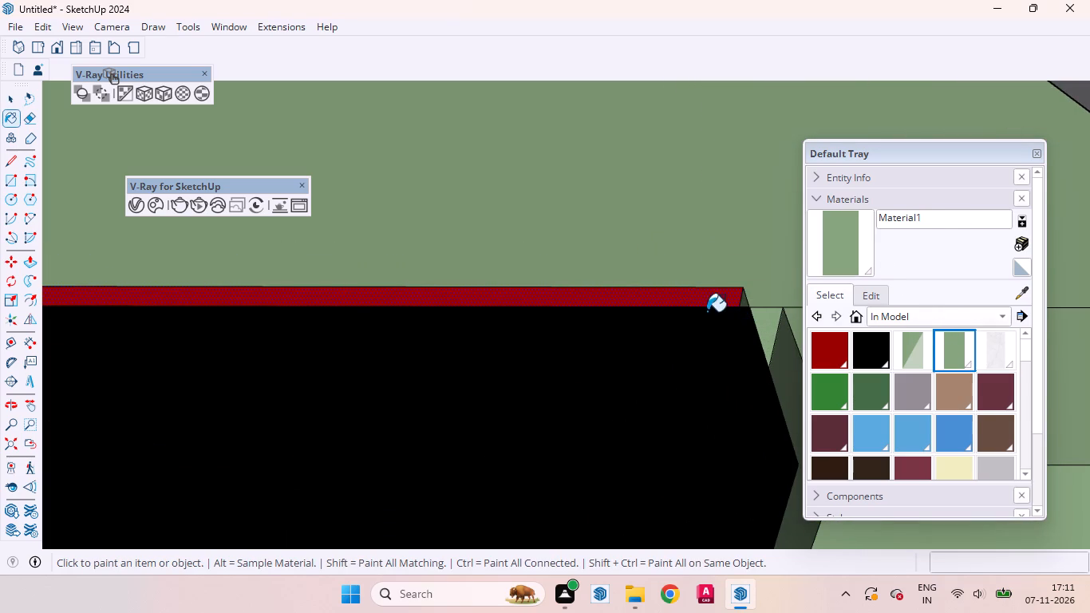
click(699, 298)
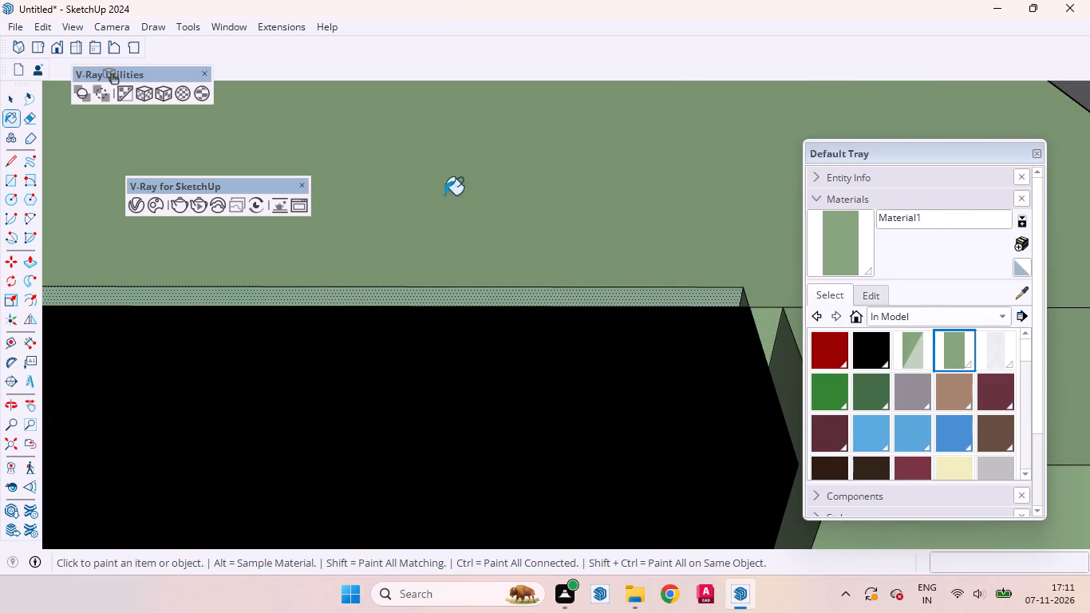
key(ctrl+z)
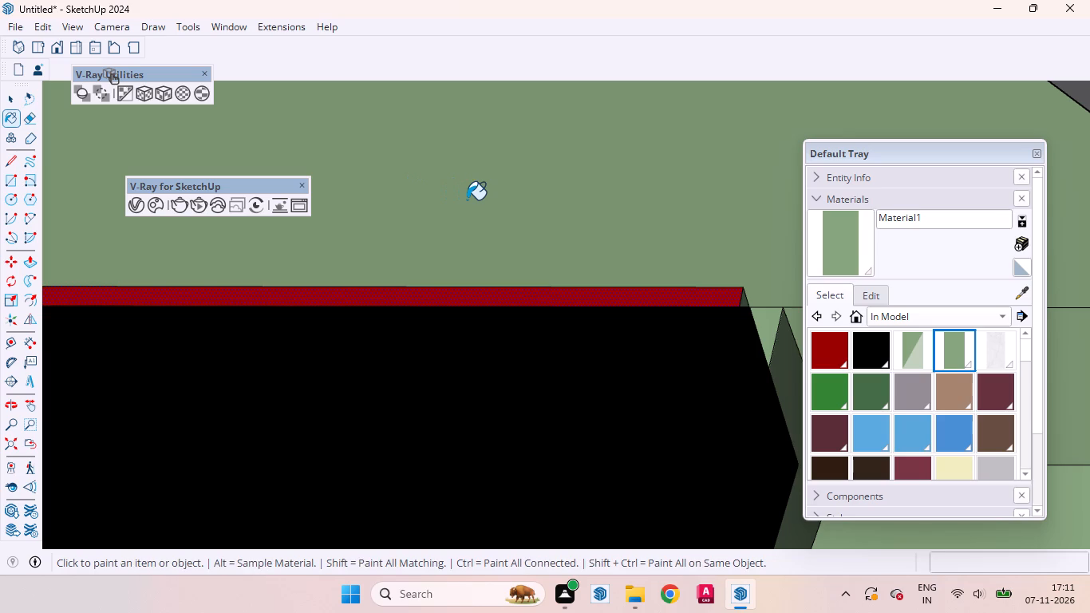
key(space)
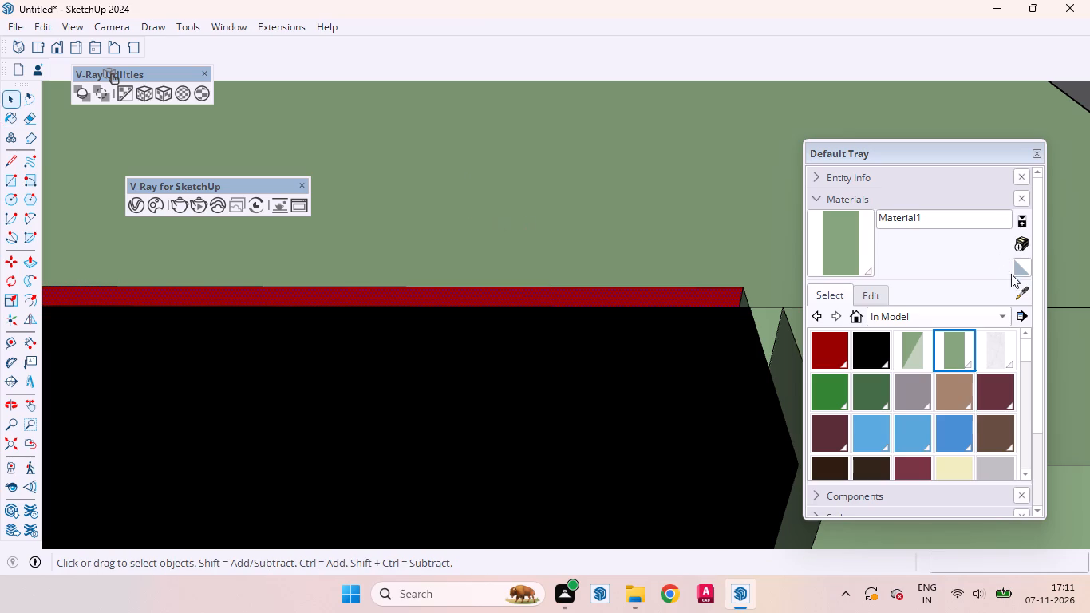
click(1027, 295)
click(684, 235)
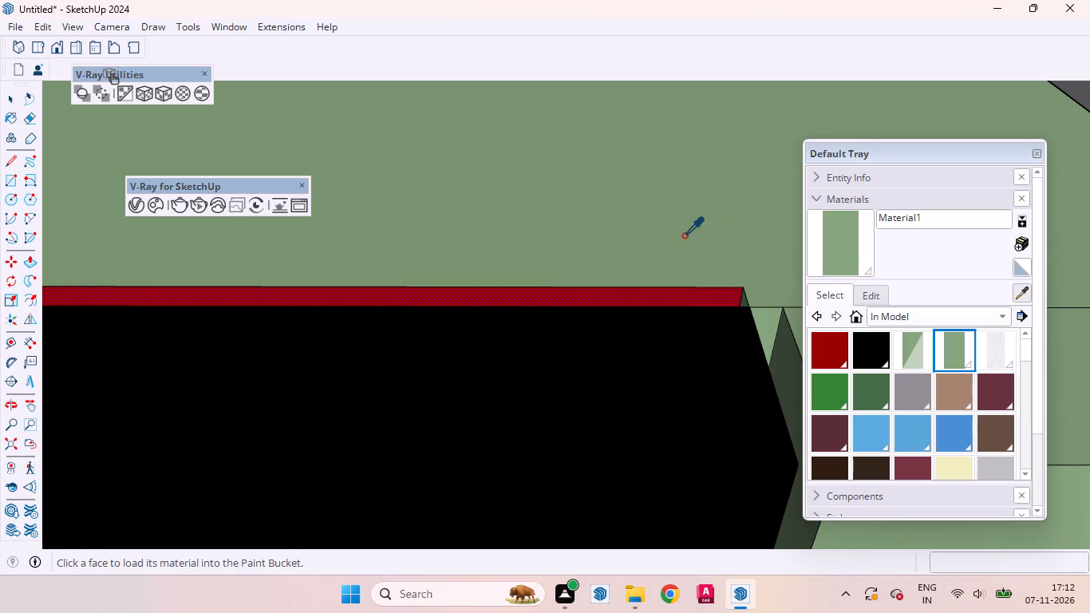
scroll(625, 307, up, 9)
click(606, 289)
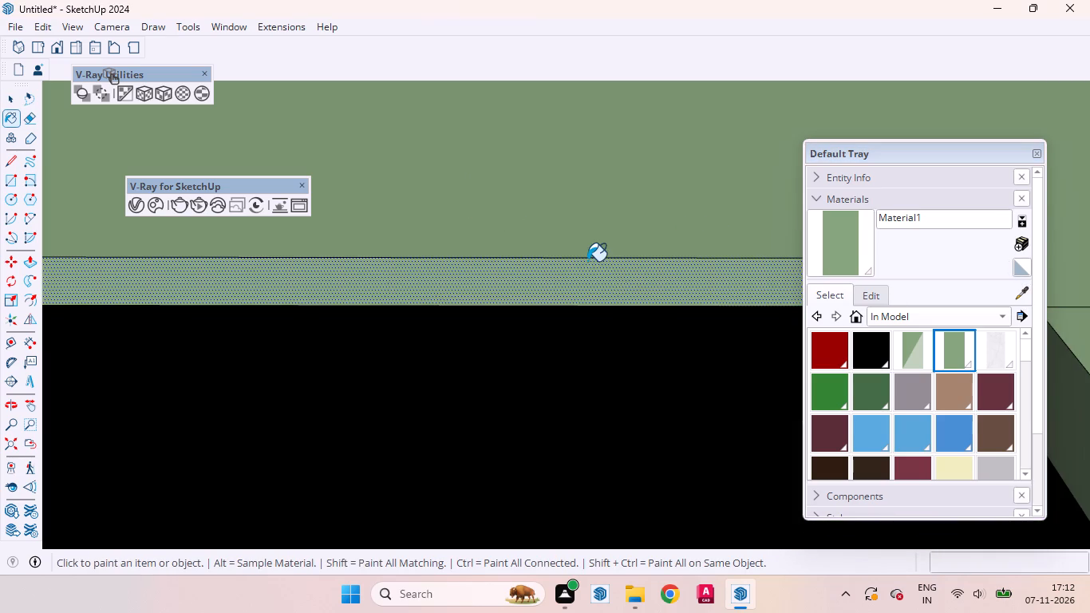
Examine the strip above the glass doors from close up, leave the group, and review the whole wardrobe and floor from the front.
scroll(586, 259, down, 12)
scroll(587, 264, up, 2)
scroll(587, 264, down, 1)
middle_drag(599, 278, 784, 339)
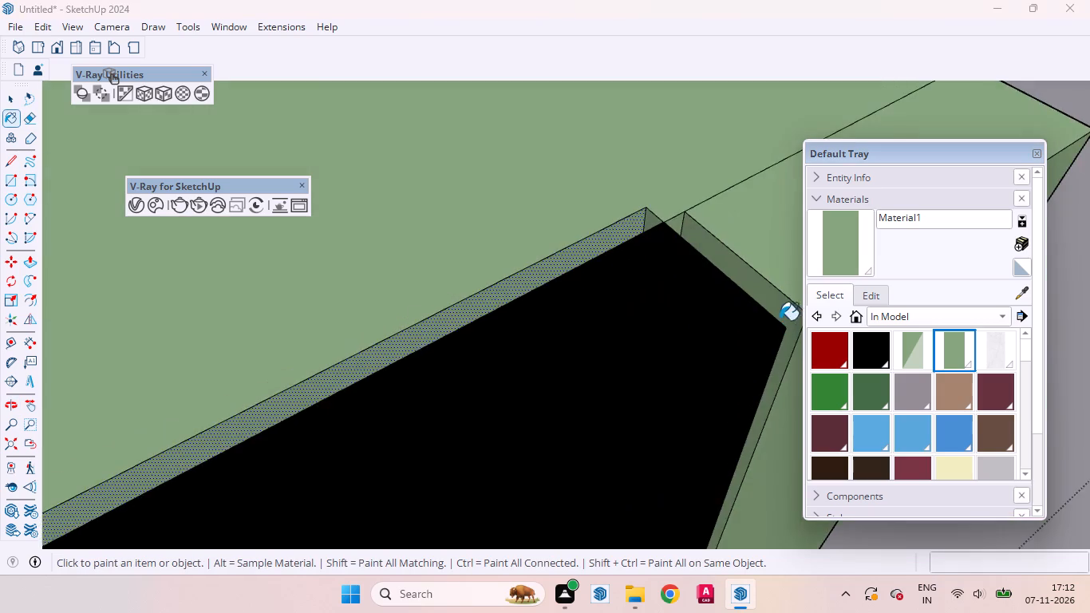
scroll(773, 314, down, 20)
scroll(773, 314, down, 3)
scroll(705, 271, up, 2)
scroll(705, 271, down, 10)
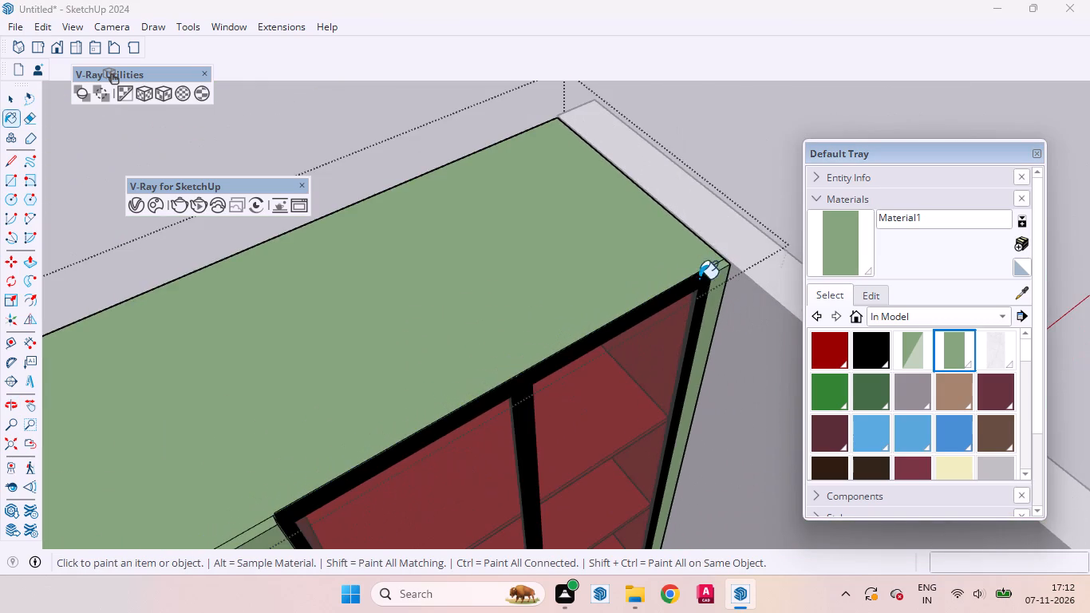
scroll(586, 363, up, 5)
scroll(455, 374, up, 3)
scroll(456, 376, down, 1)
scroll(456, 378, up, 9)
scroll(495, 412, down, 2)
scroll(495, 412, up, 1)
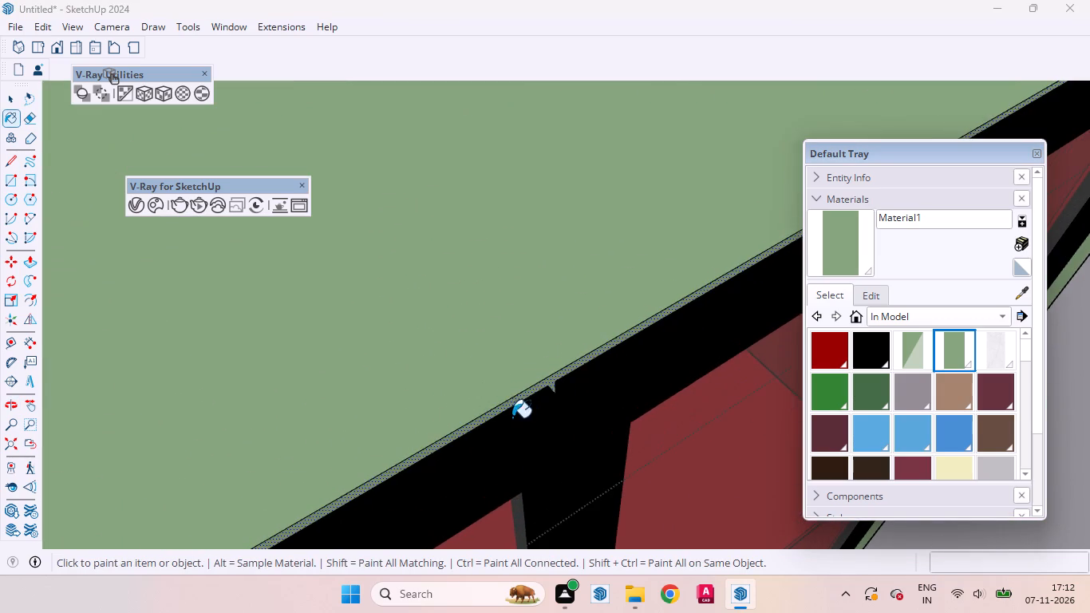
middle_drag(508, 417, 424, 397)
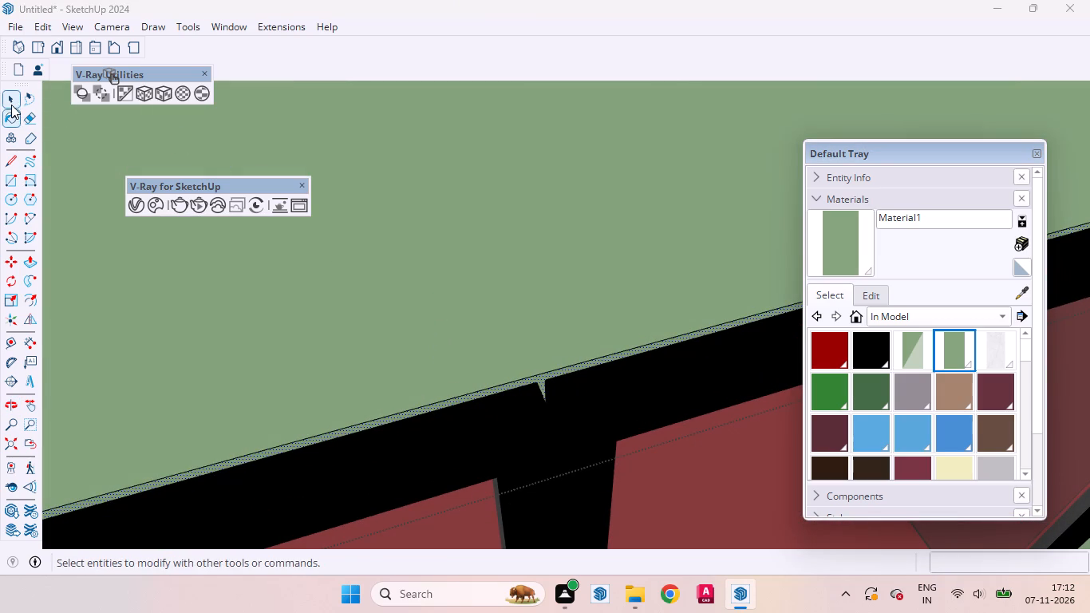
click(11, 105)
scroll(594, 350, down, 1)
scroll(594, 348, up, 2)
scroll(594, 347, down, 18)
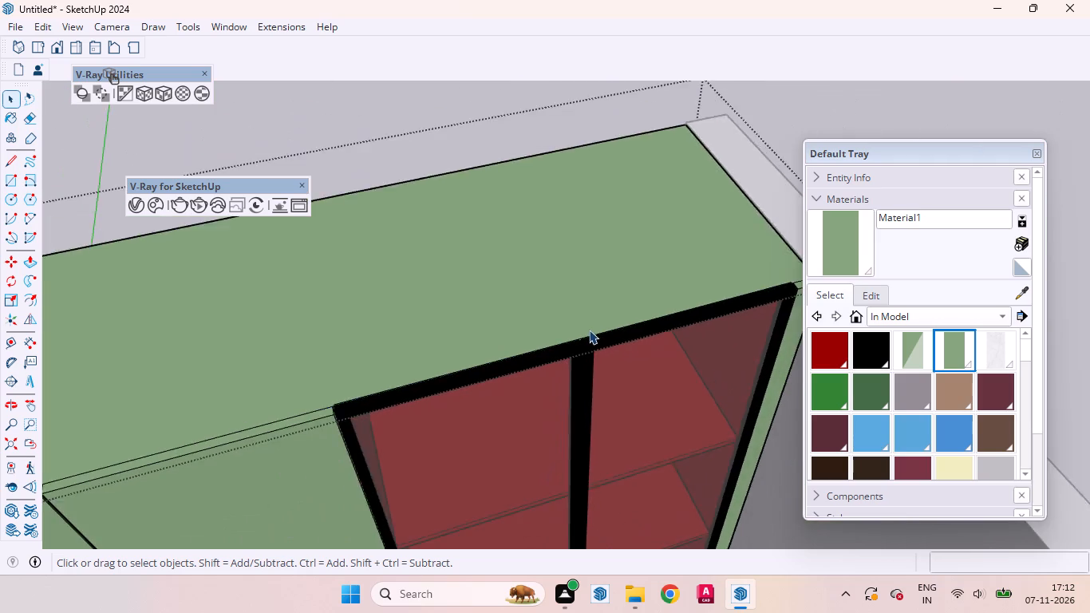
scroll(589, 330, down, 15)
click(734, 310)
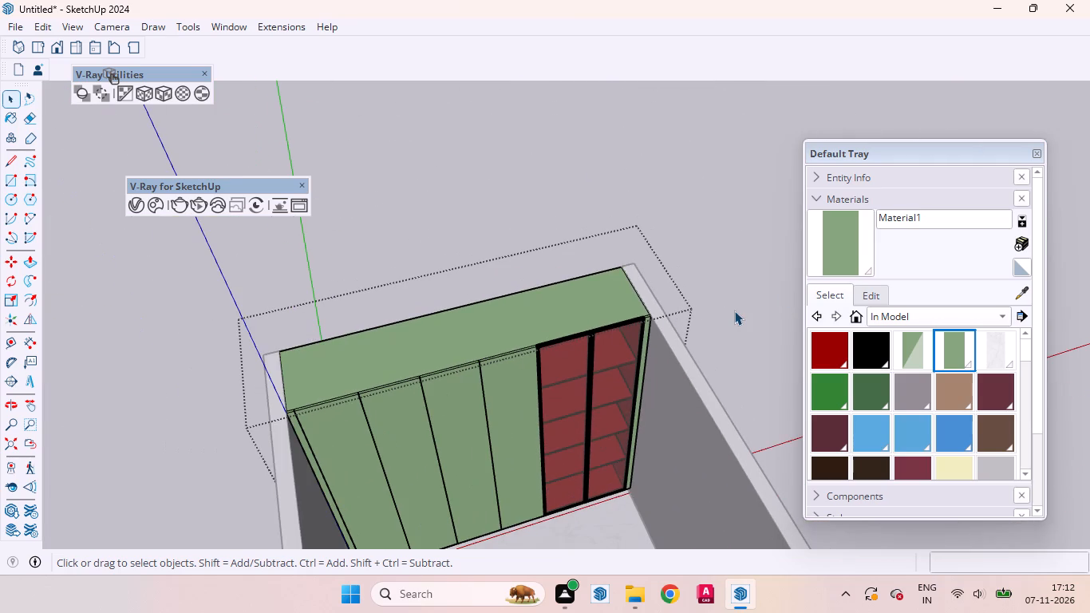
middle_drag(622, 349, 448, 219)
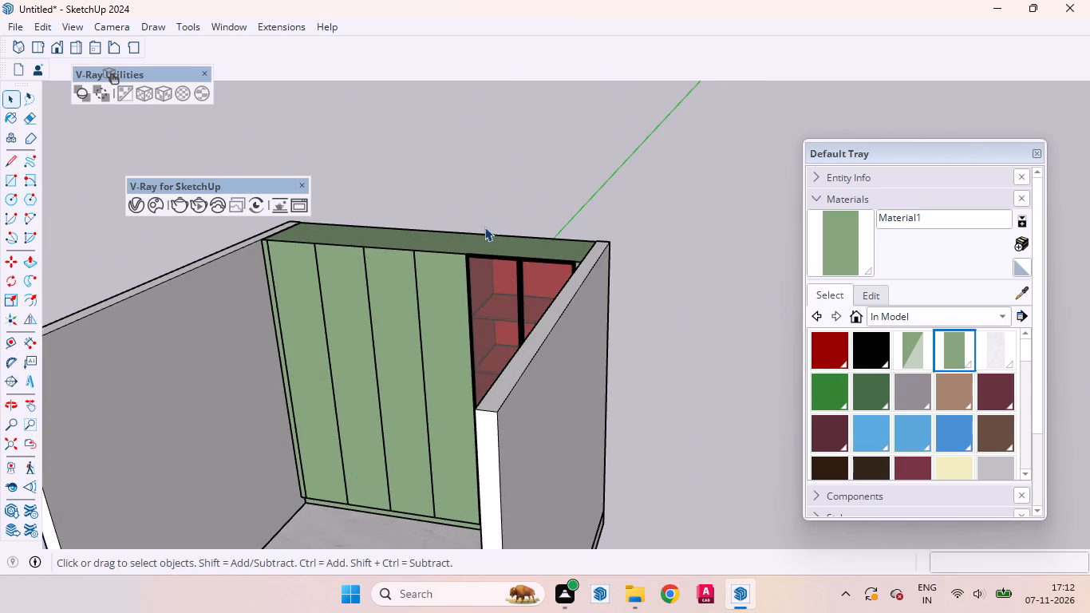
scroll(490, 225, down, 8)
middle_drag(467, 290, 604, 220)
scroll(559, 259, up, 2)
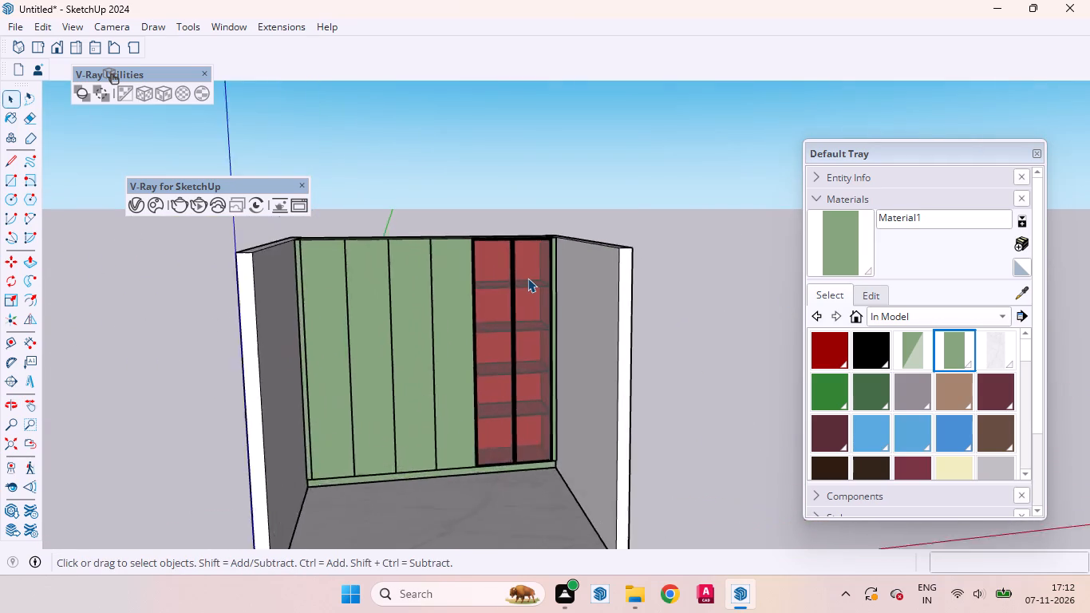
scroll(527, 278, up, 2)
scroll(525, 277, down, 4)
middle_drag(526, 283, 486, 293)
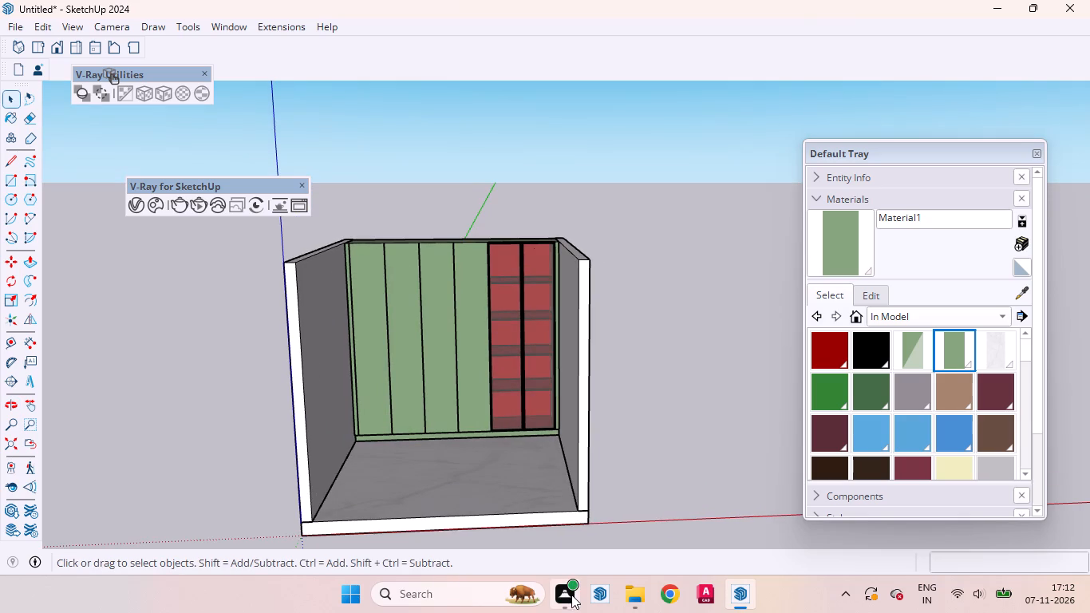
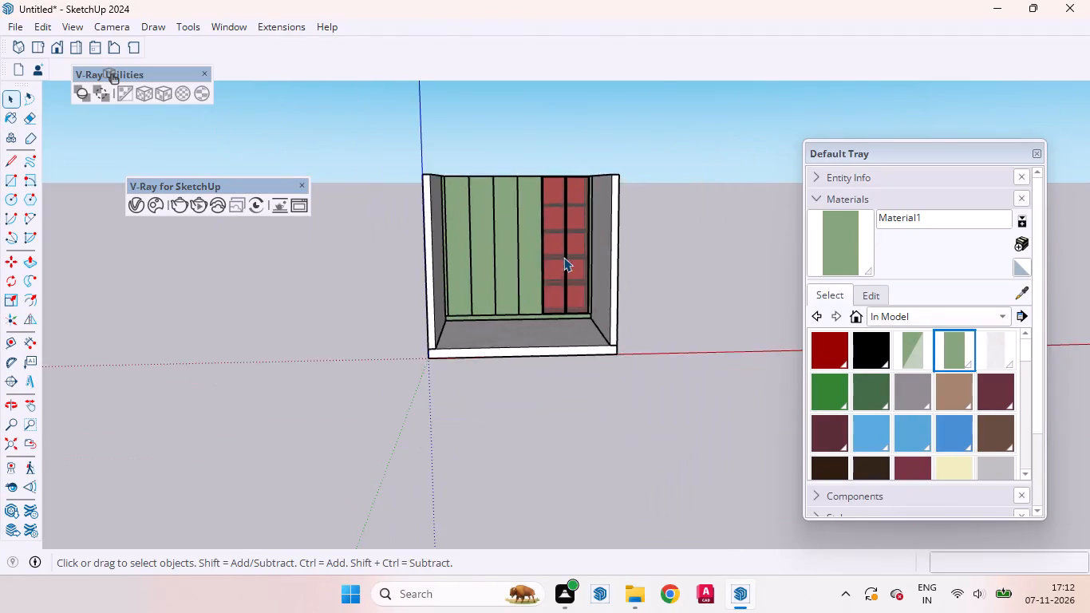
Copy the room's floor slab 9' 6" straight up onto the tops of the walls to form the ceiling.
scroll(571, 290, up, 5)
click(557, 390)
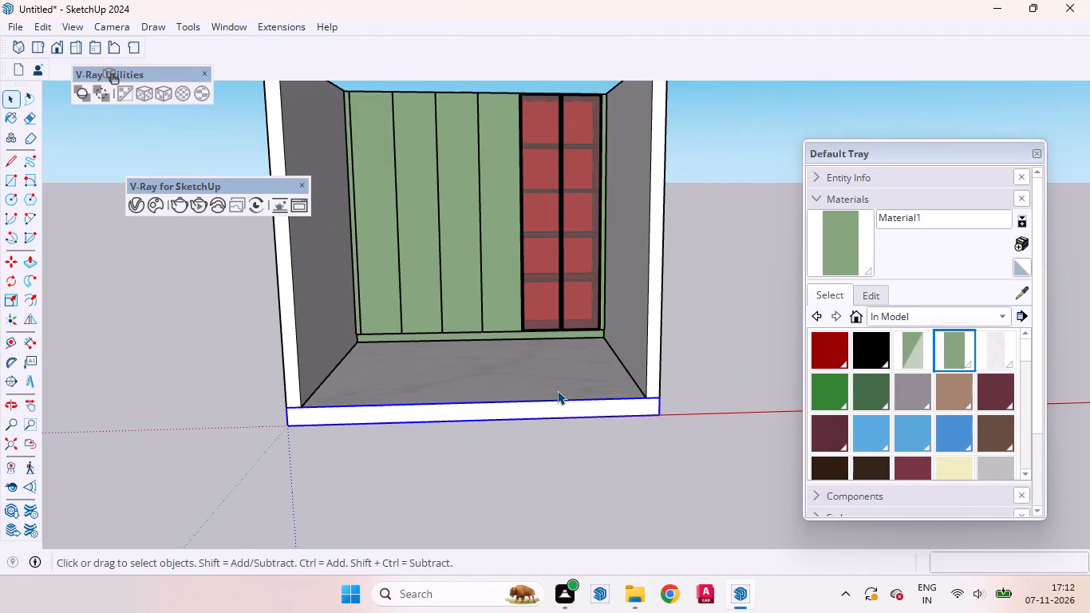
key(m)
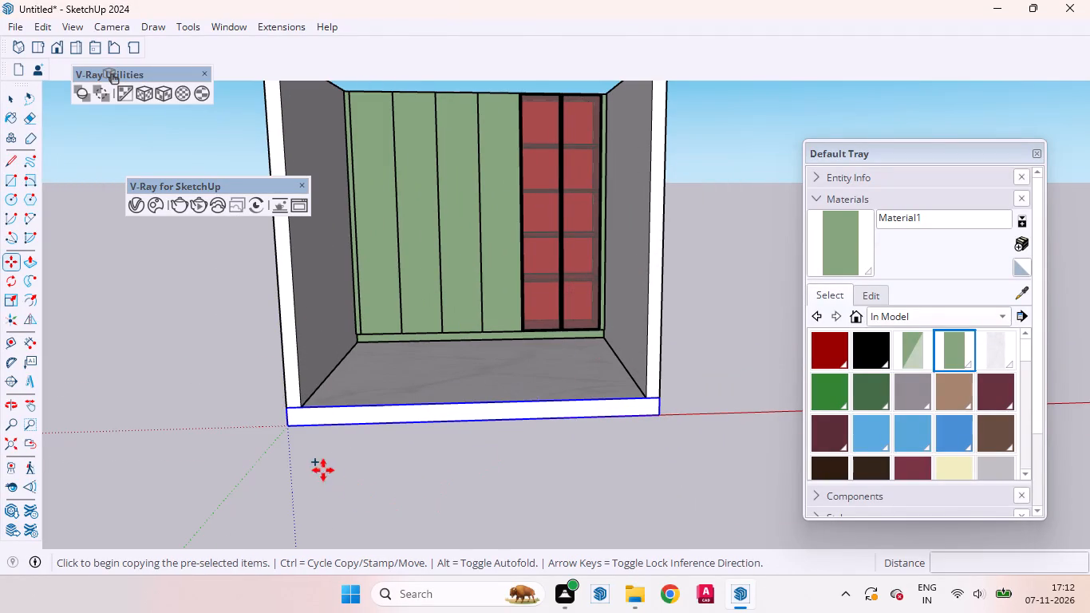
click(287, 425)
scroll(488, 414, down, 5)
scroll(610, 370, up, 2)
scroll(610, 370, down, 4)
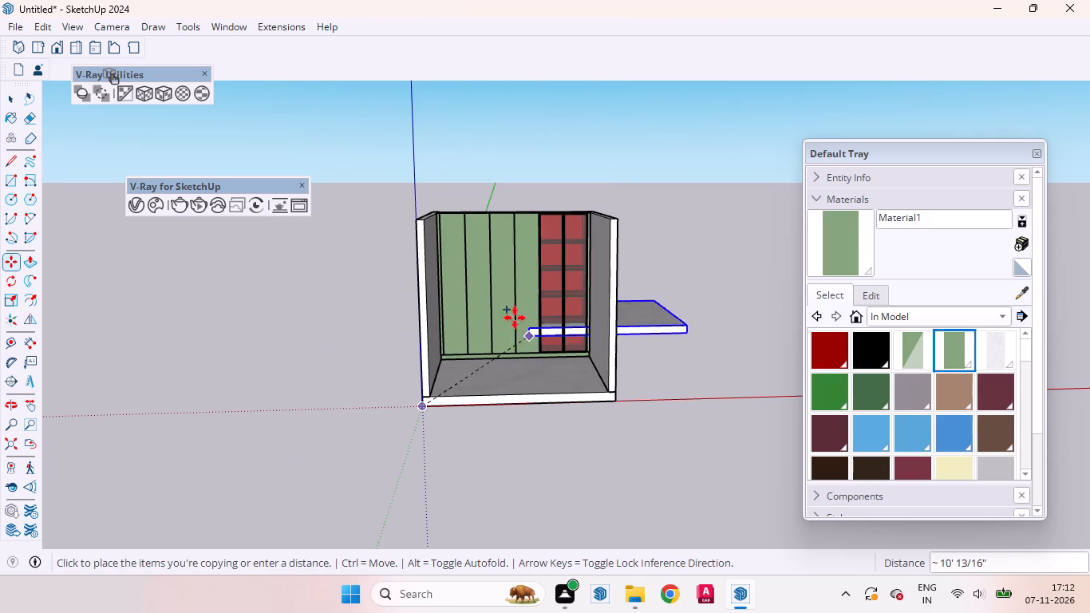
scroll(406, 218, up, 7)
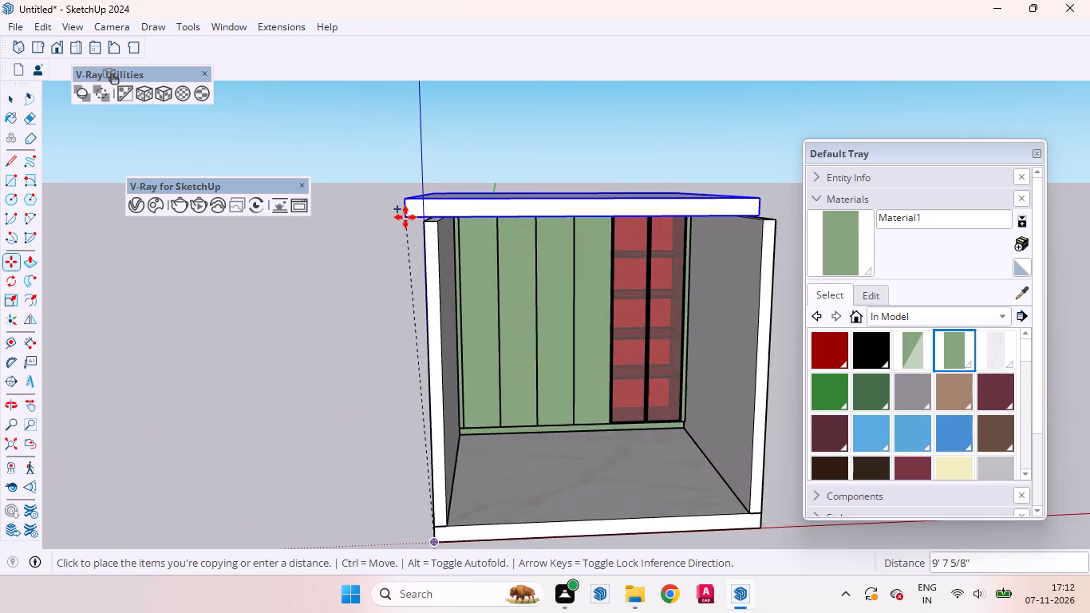
scroll(405, 217, up, 9)
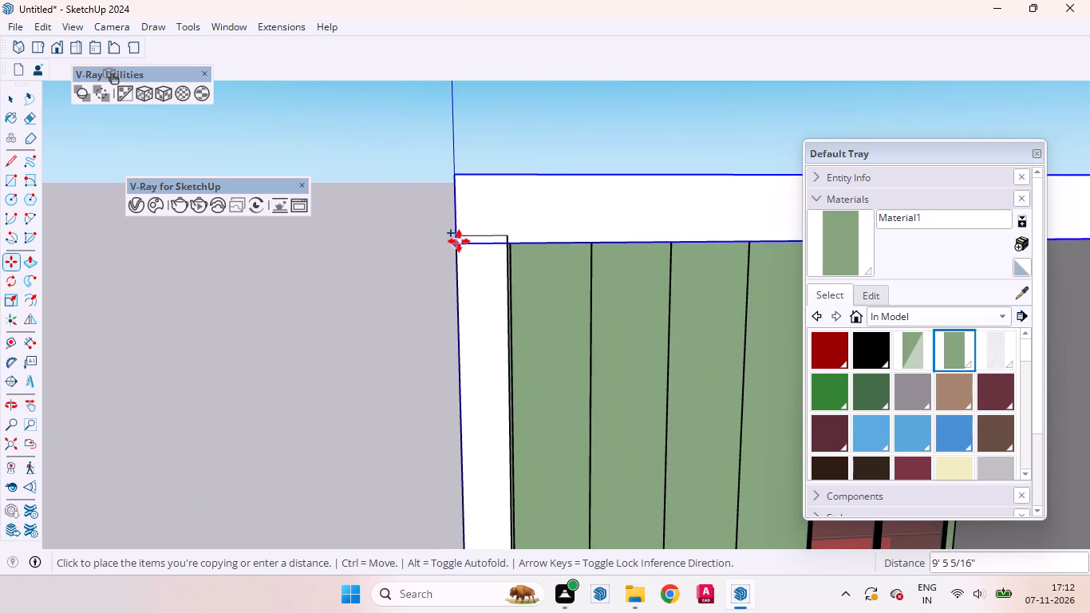
click(456, 237)
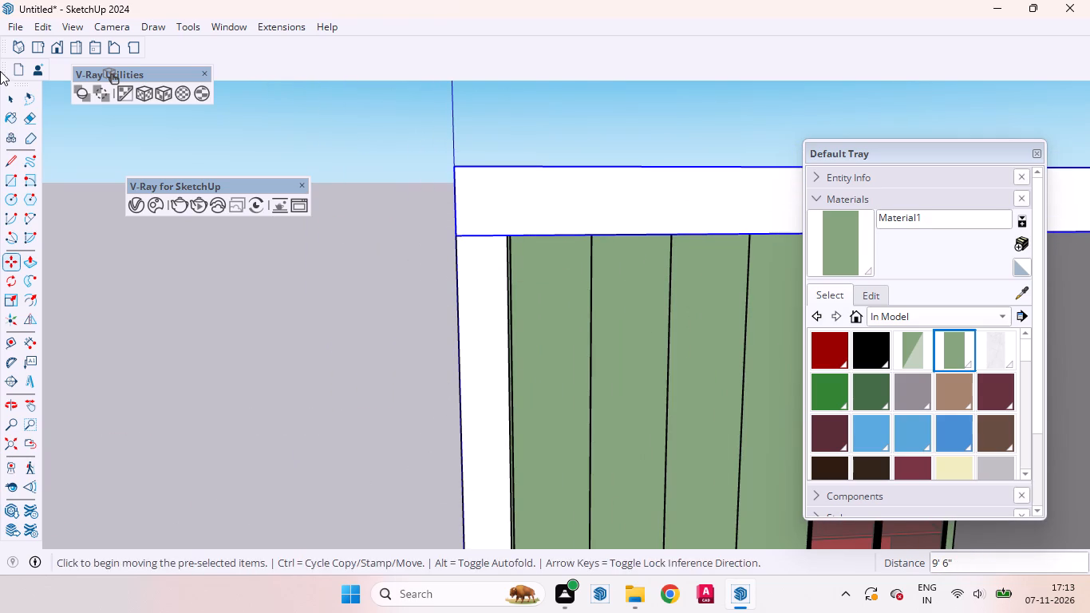
click(11, 104)
scroll(492, 277, down, 11)
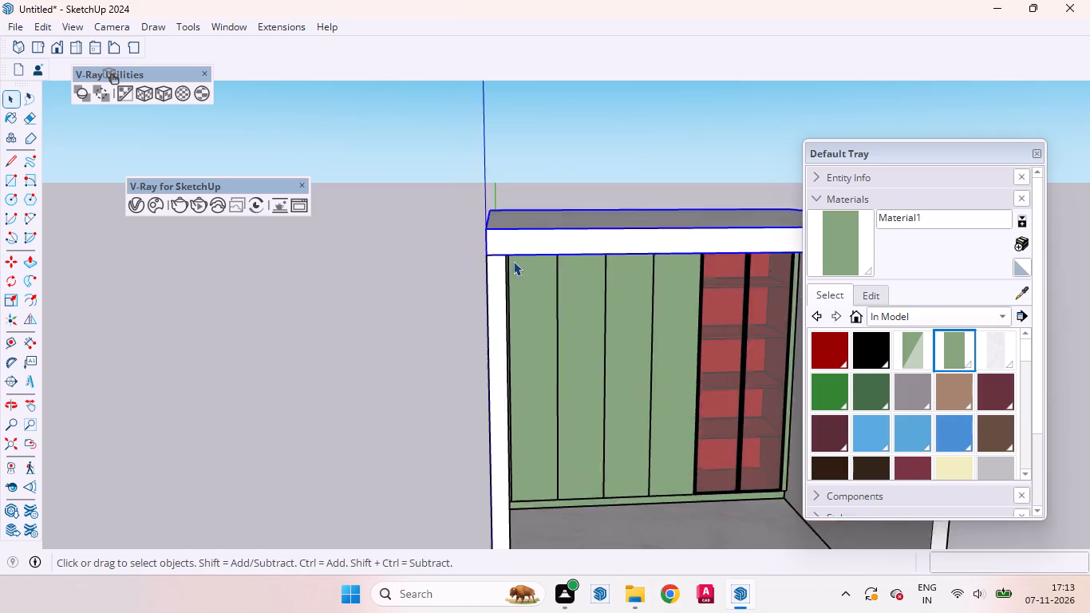
click(379, 350)
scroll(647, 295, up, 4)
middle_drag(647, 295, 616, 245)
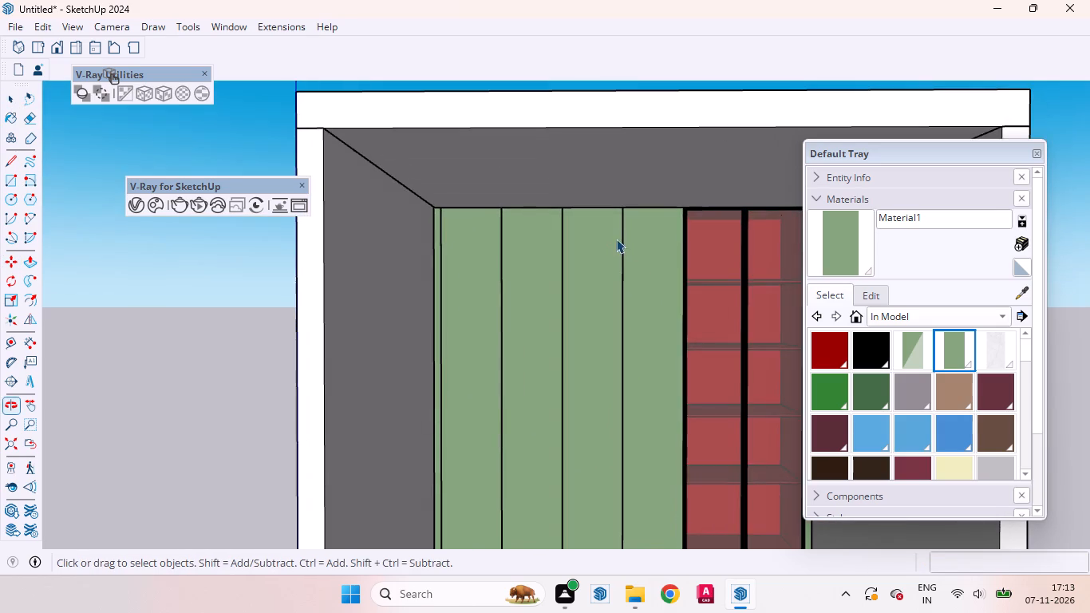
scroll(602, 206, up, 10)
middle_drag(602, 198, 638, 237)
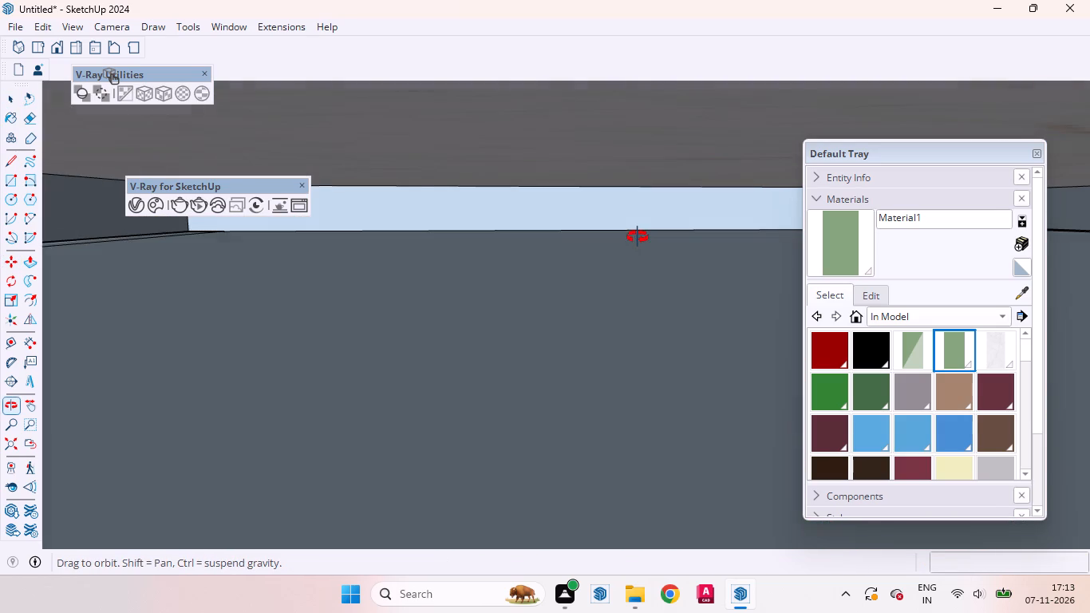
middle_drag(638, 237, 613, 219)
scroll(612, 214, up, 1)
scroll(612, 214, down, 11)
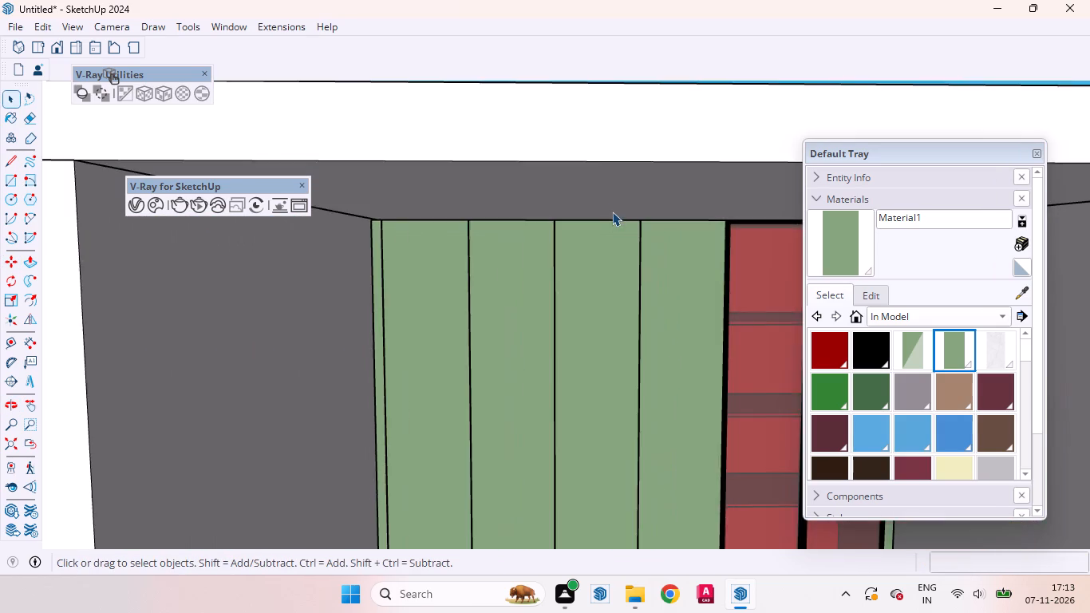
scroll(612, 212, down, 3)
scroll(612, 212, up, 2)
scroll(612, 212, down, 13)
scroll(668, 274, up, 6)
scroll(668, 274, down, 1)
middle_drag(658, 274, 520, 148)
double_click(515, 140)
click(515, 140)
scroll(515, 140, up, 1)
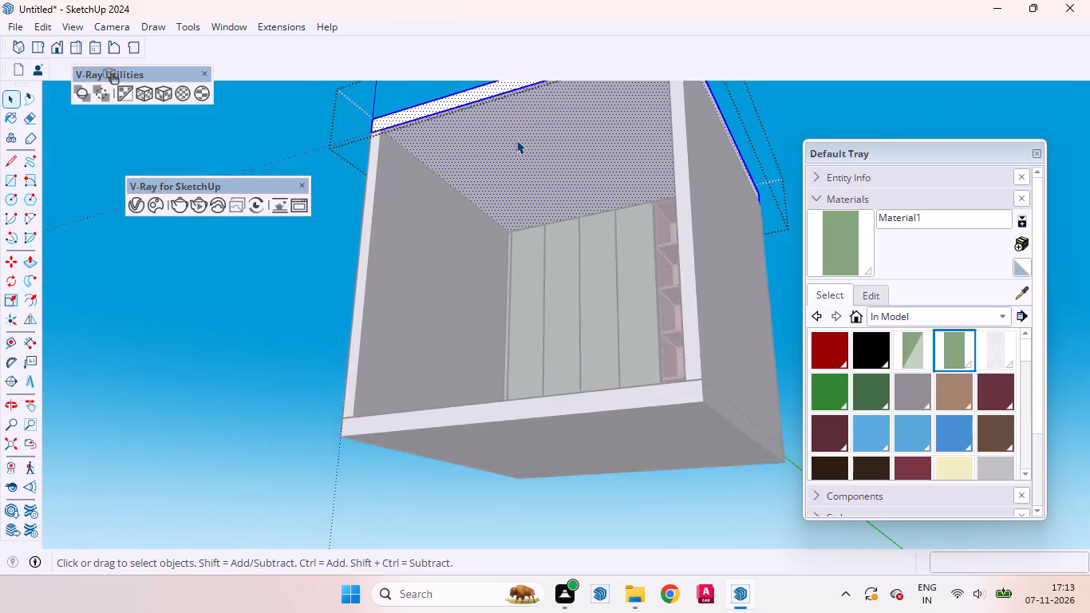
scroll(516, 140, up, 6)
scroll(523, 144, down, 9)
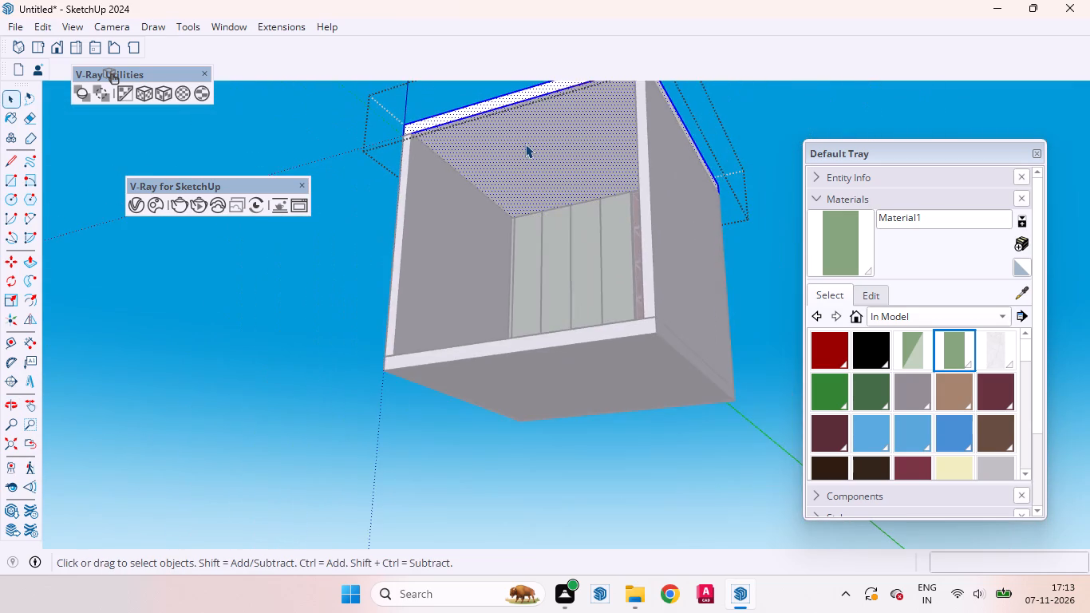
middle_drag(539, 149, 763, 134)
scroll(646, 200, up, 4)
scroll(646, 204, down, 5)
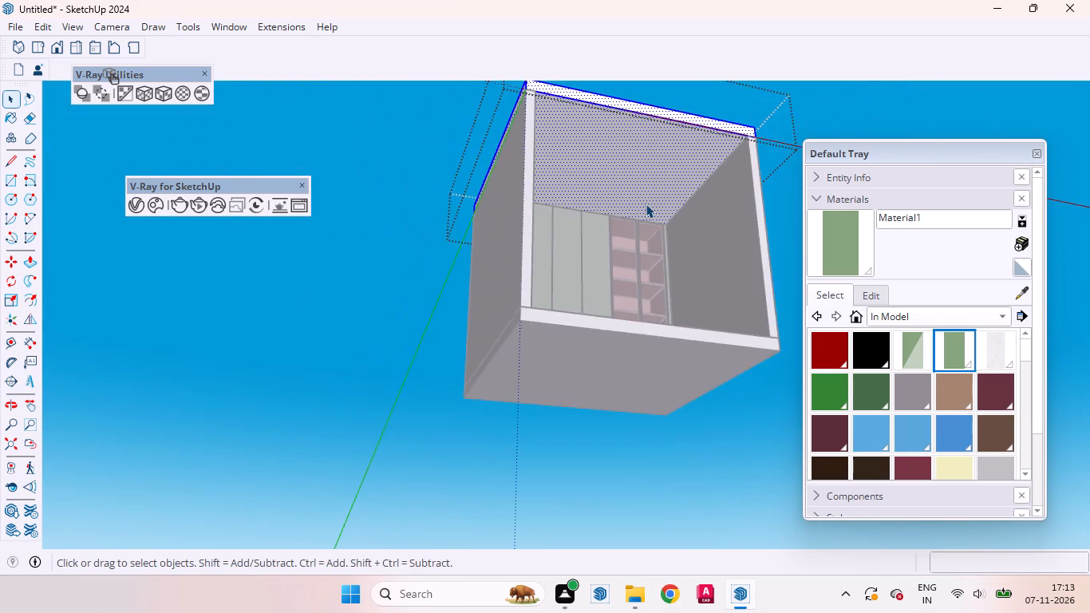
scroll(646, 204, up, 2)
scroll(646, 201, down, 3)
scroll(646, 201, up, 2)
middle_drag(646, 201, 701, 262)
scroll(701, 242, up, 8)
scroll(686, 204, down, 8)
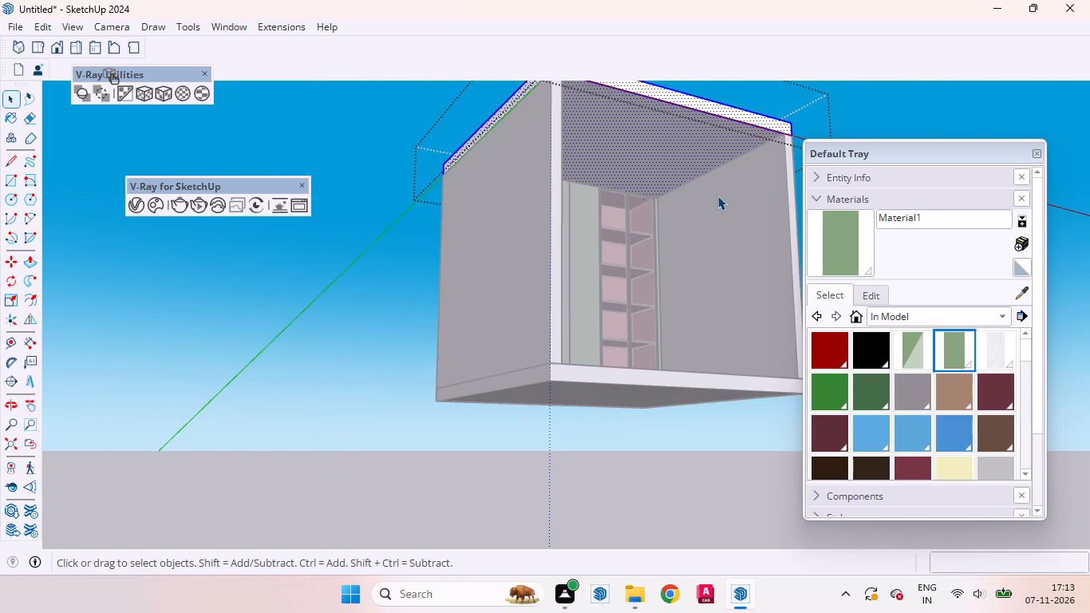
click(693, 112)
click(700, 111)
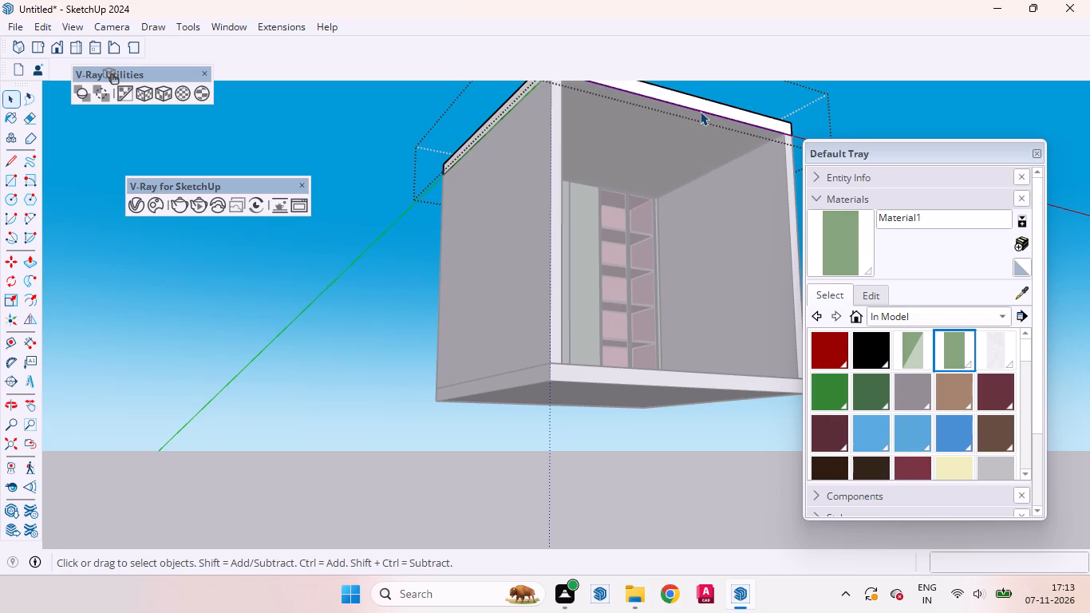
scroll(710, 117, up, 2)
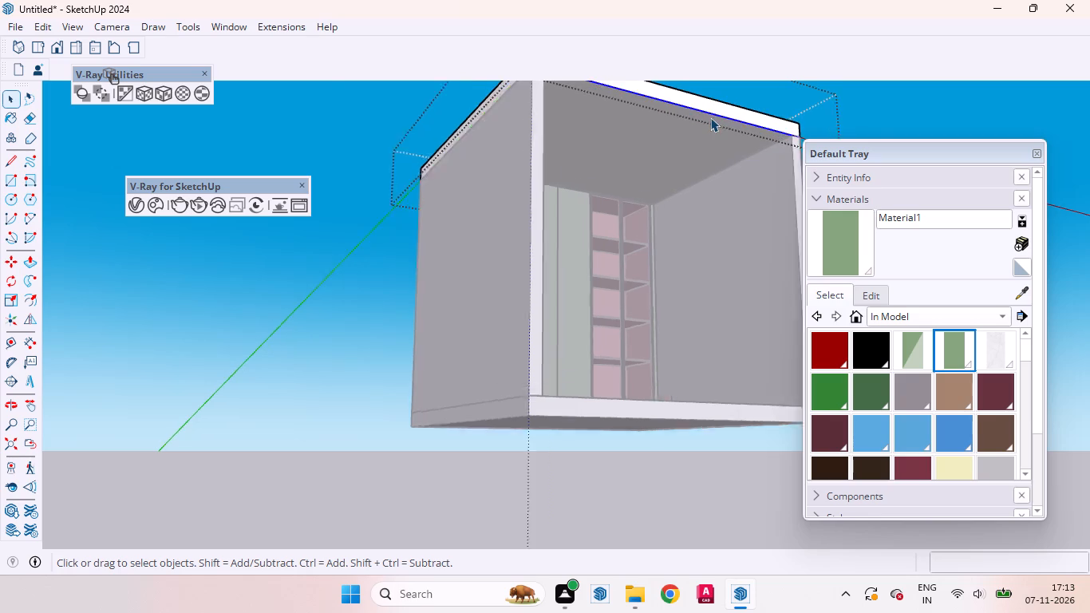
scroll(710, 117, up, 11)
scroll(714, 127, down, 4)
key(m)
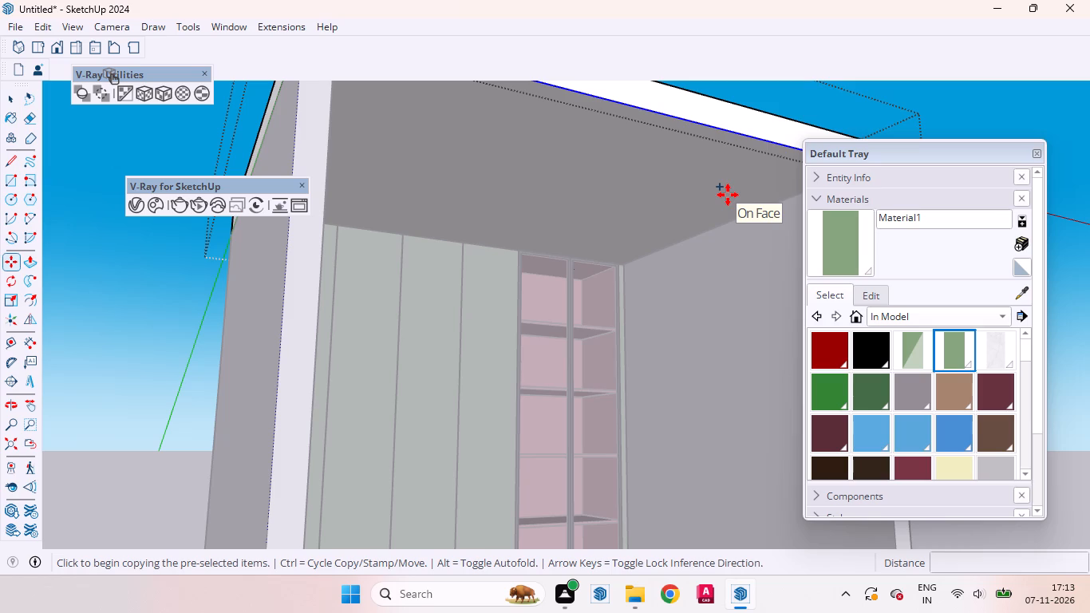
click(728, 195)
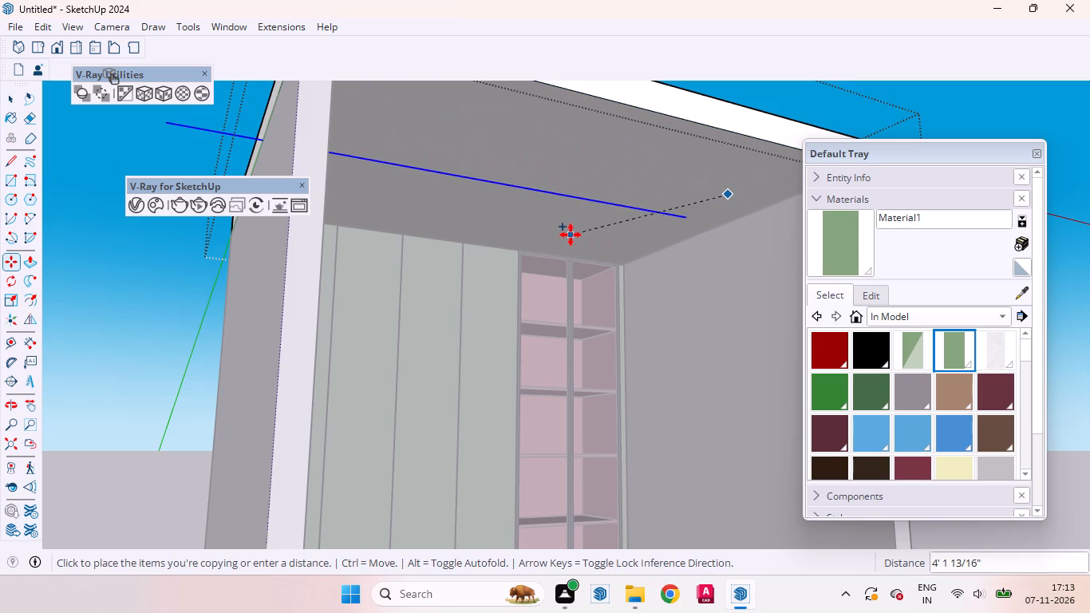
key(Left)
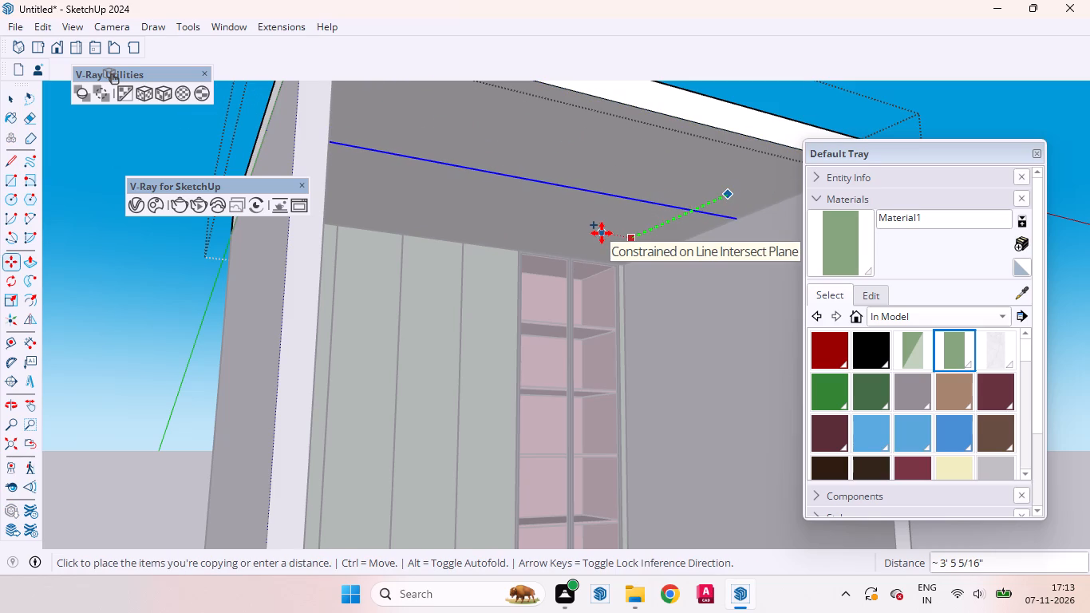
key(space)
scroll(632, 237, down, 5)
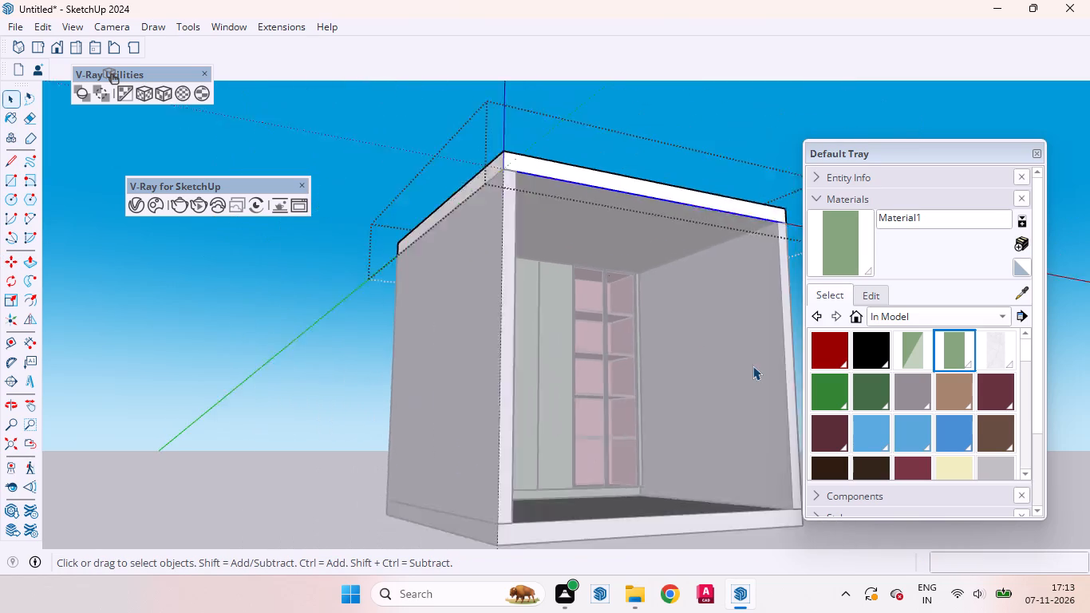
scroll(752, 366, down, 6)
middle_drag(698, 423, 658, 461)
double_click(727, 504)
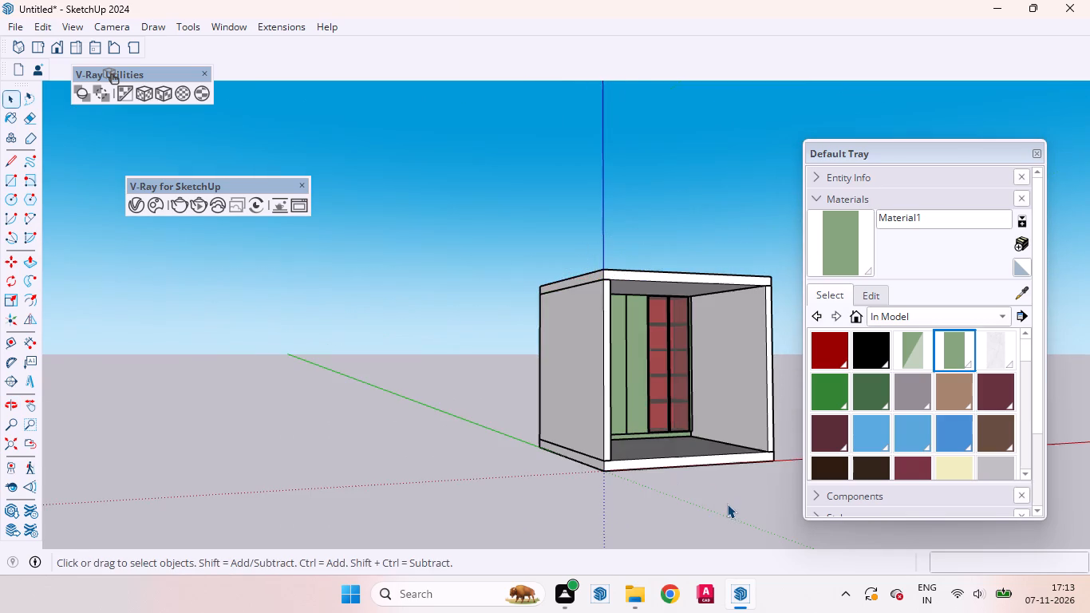
Sample the green wardrobe door material, Material1, and make it editable as a V-Ray material in the V-Ray Asset Editor.
scroll(715, 438, up, 5)
middle_drag(687, 435, 624, 512)
scroll(617, 516, up, 3)
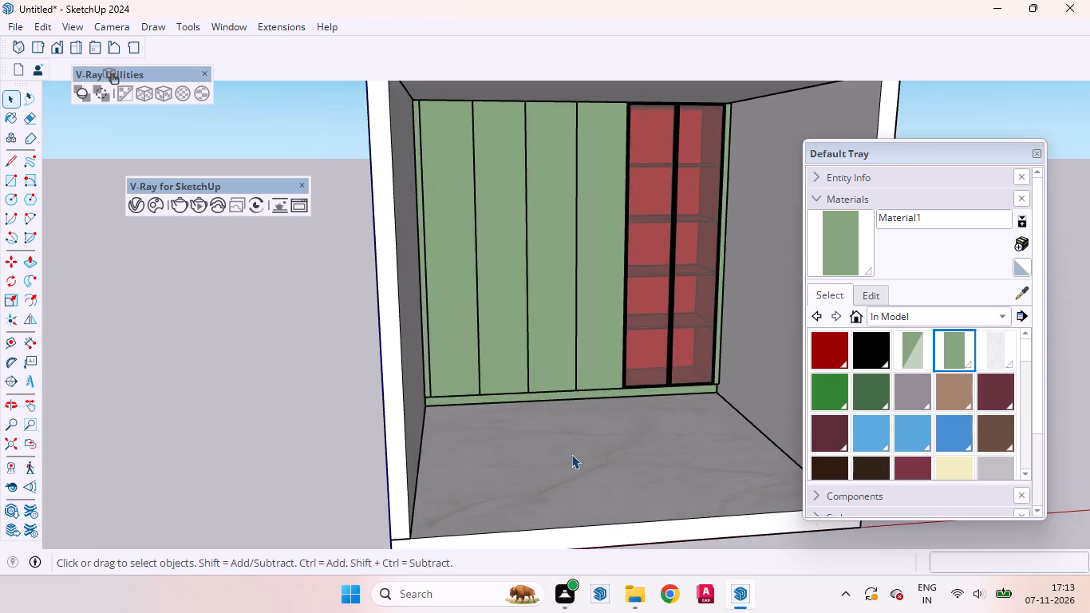
scroll(571, 454, down, 1)
scroll(571, 454, up, 1)
scroll(571, 454, down, 5)
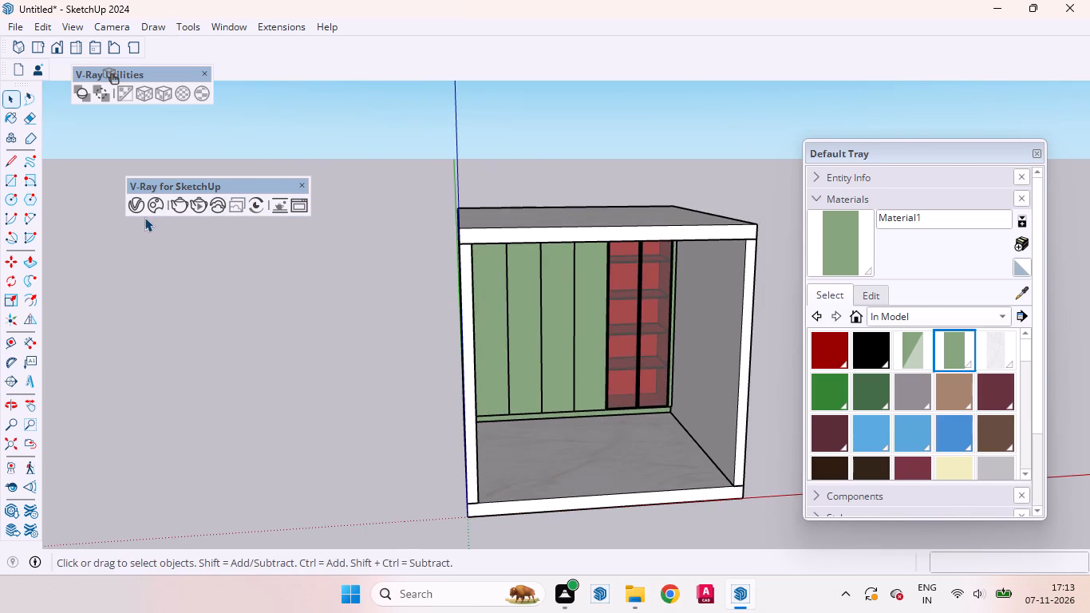
click(130, 203)
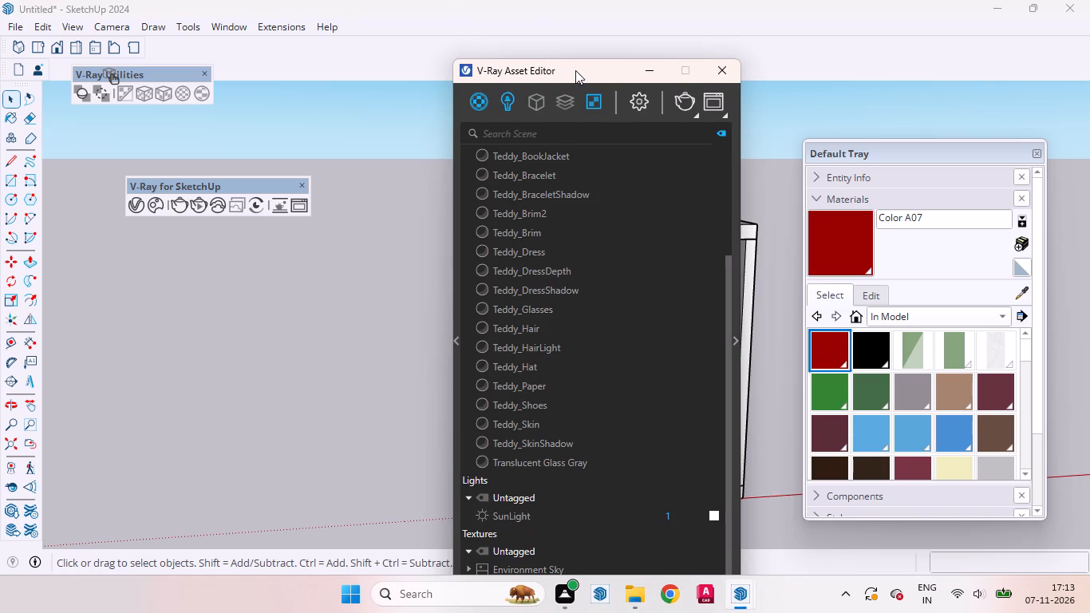
drag(575, 70, 269, 101)
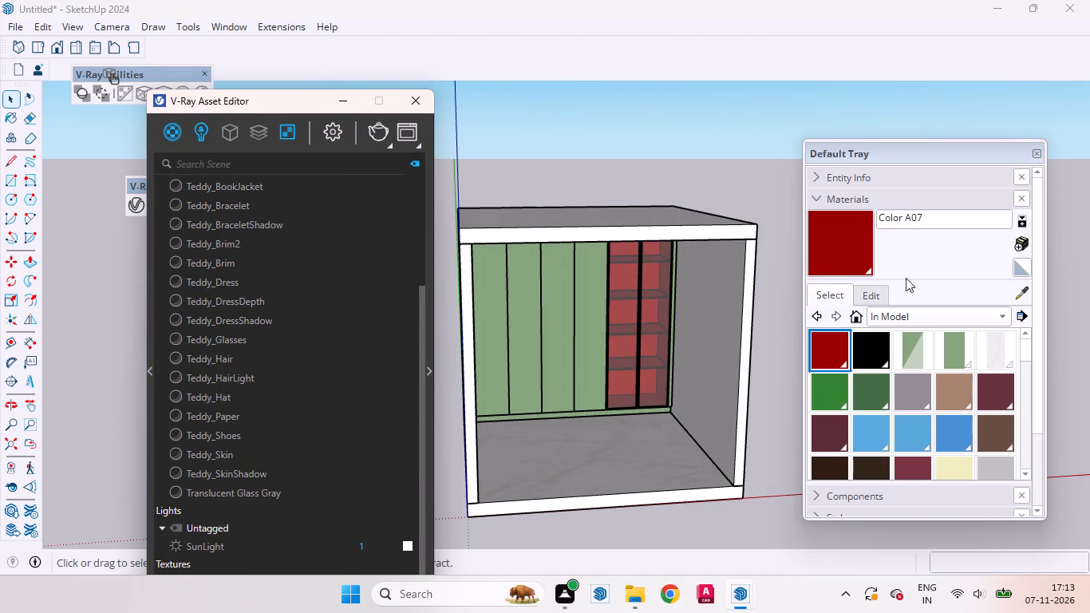
click(1027, 296)
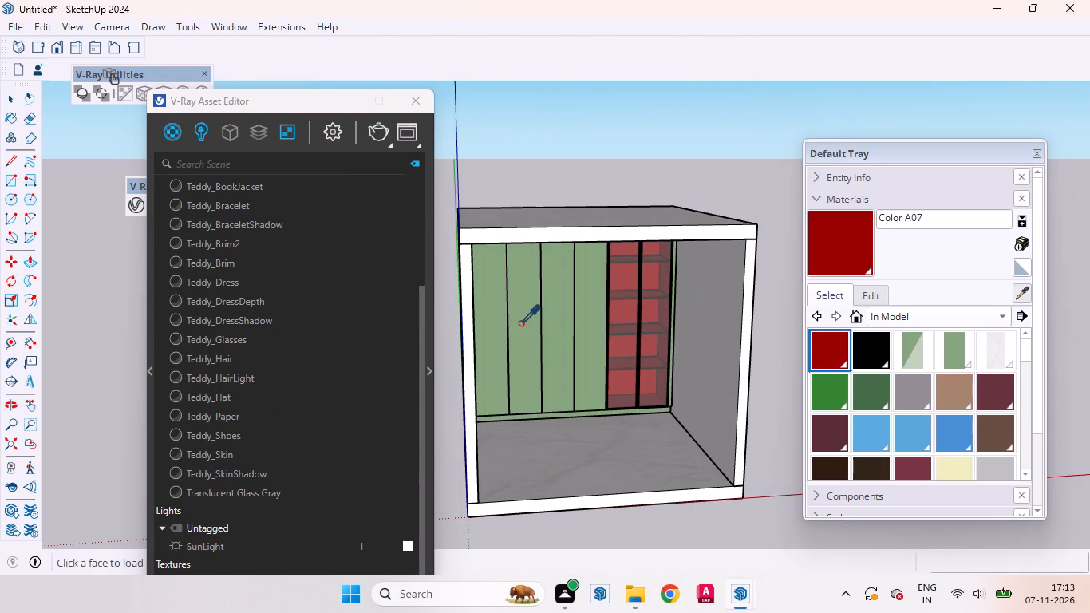
click(520, 324)
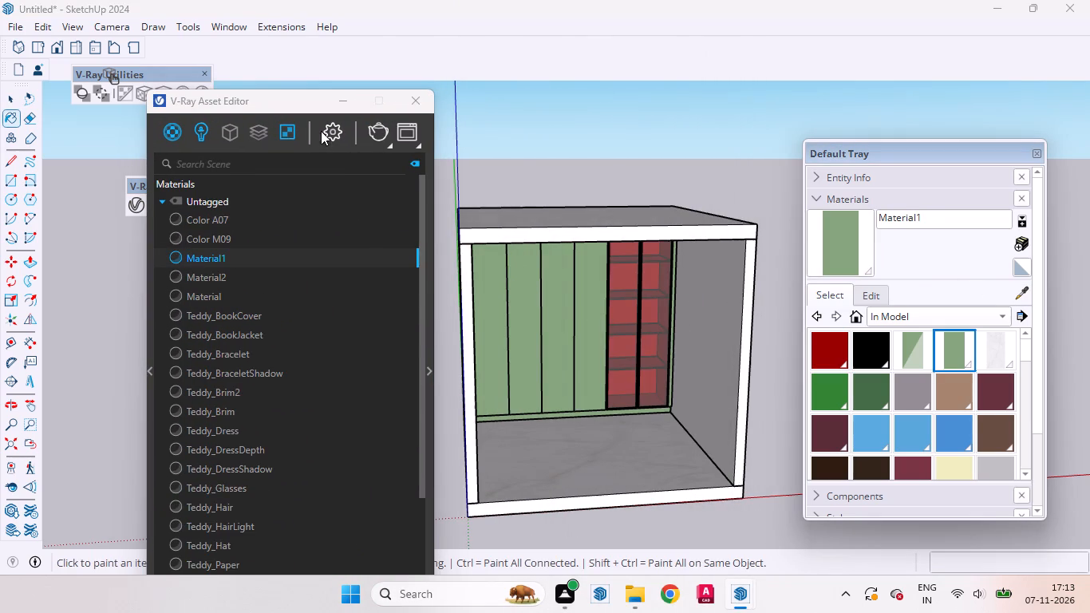
click(429, 366)
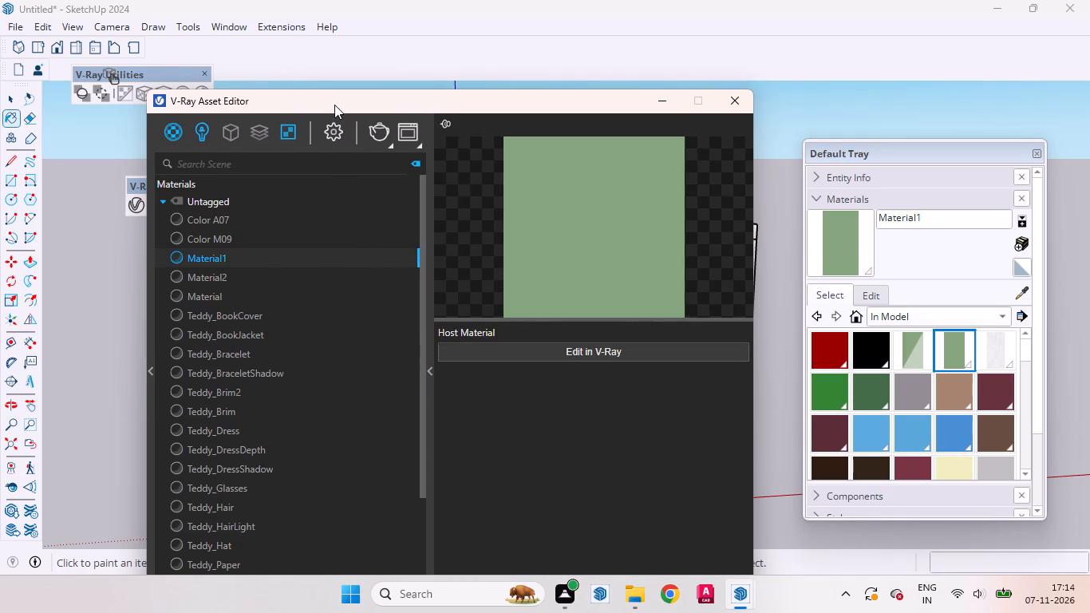
drag(334, 102, 297, 38)
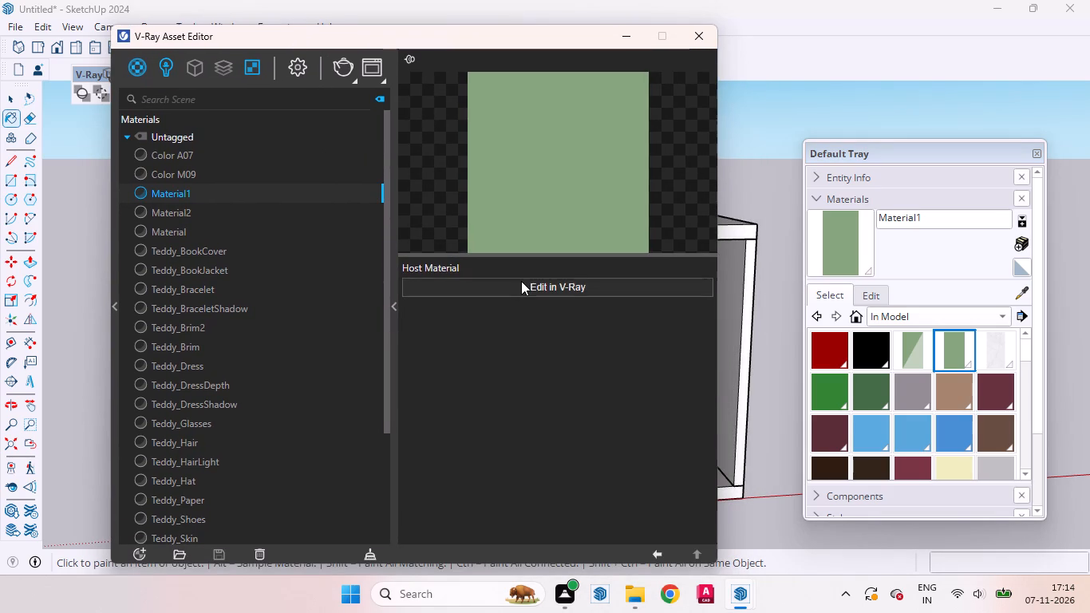
click(521, 281)
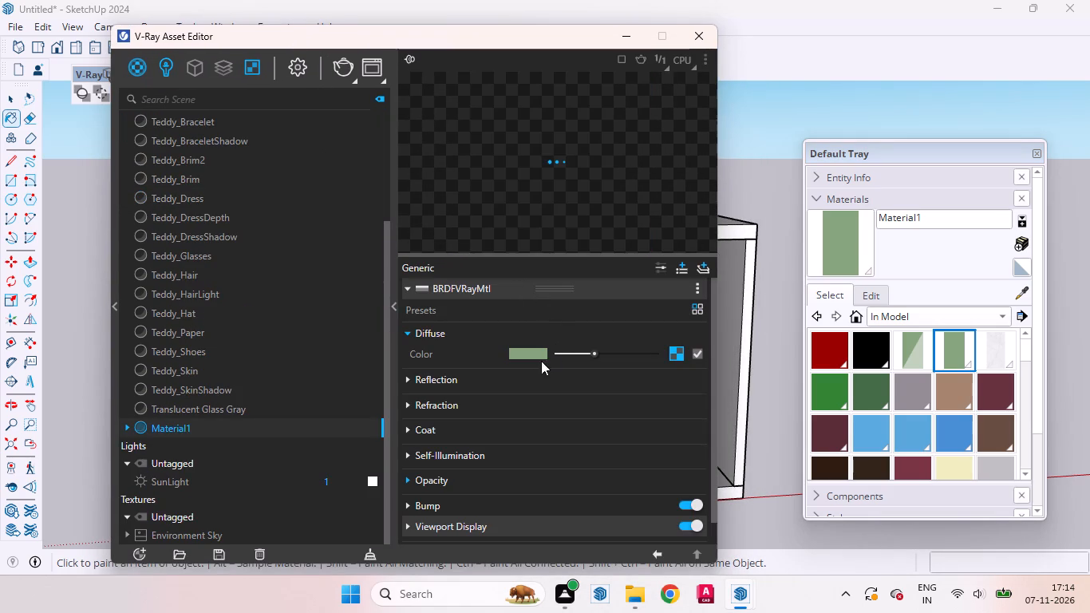
Raise Material1's reflection colour from black to a light grey and move the material editor clear of the model.
click(523, 383)
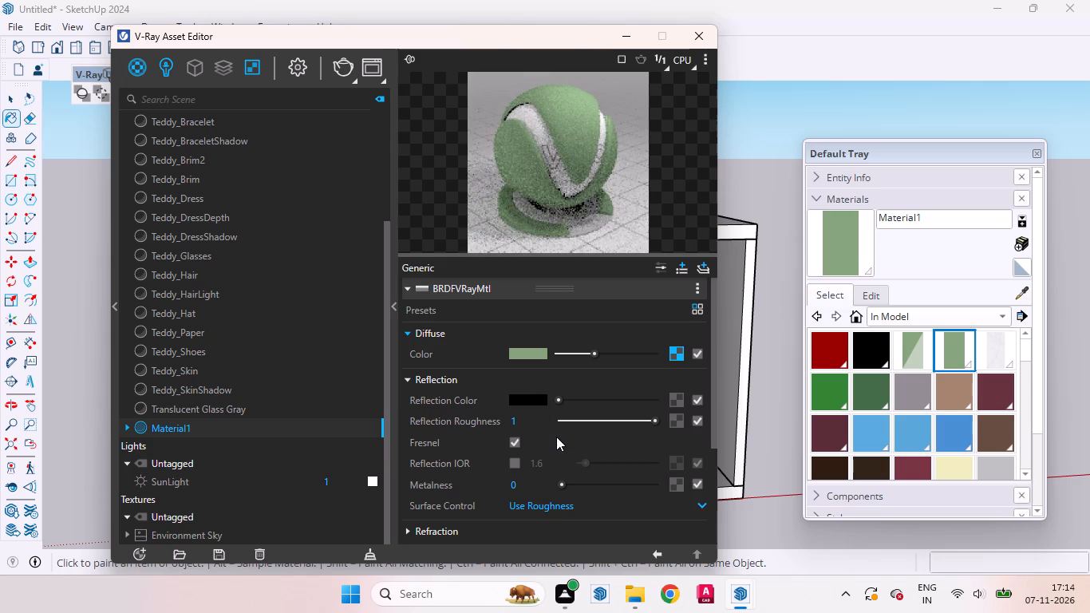
drag(561, 397, 584, 397)
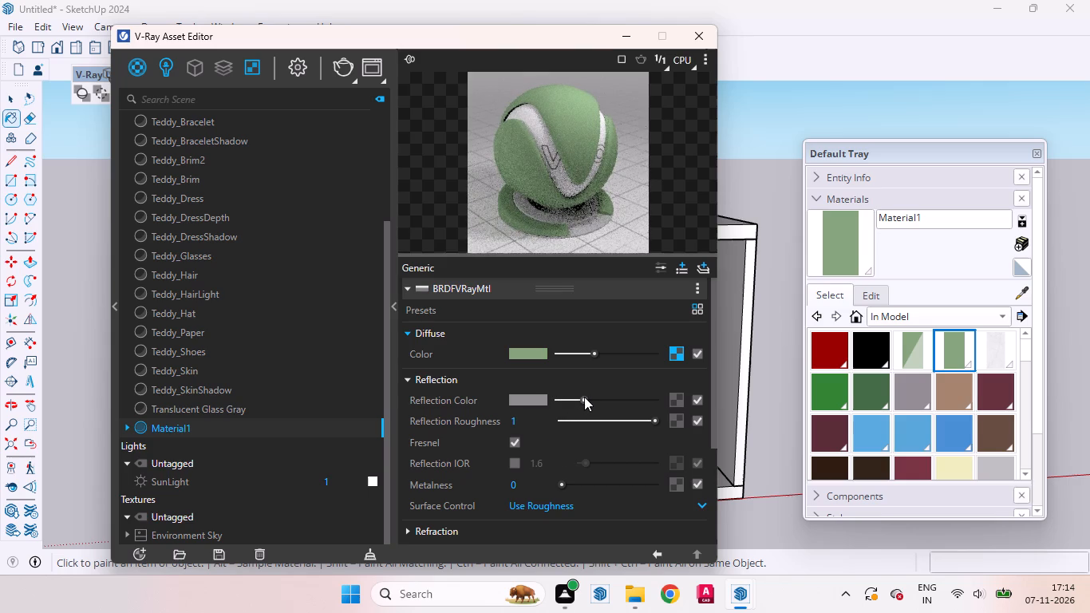
drag(584, 397, 587, 397)
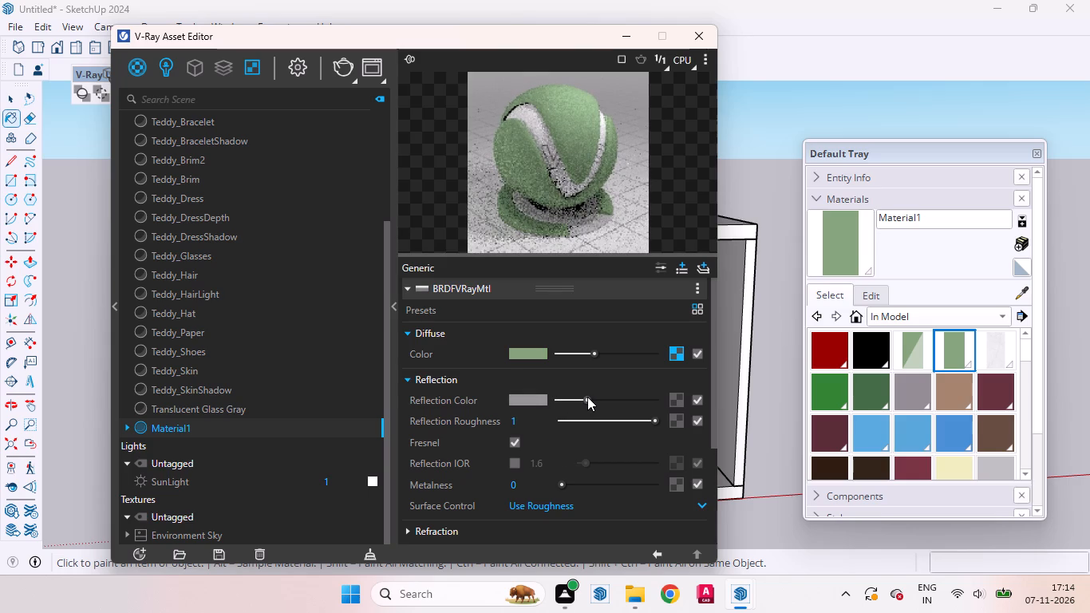
drag(587, 397, 597, 397)
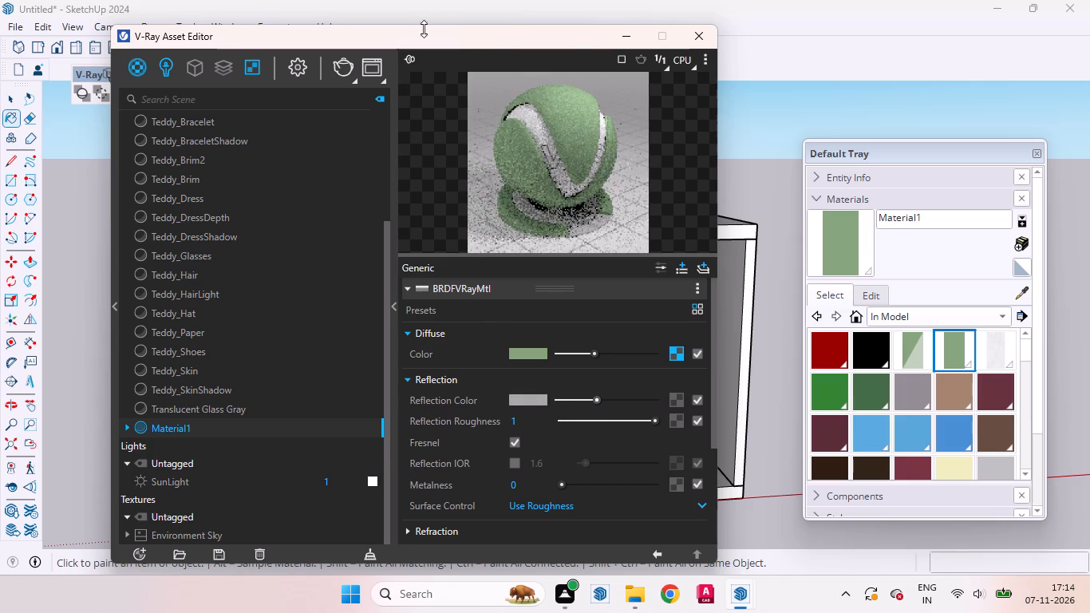
drag(472, 45, 207, 267)
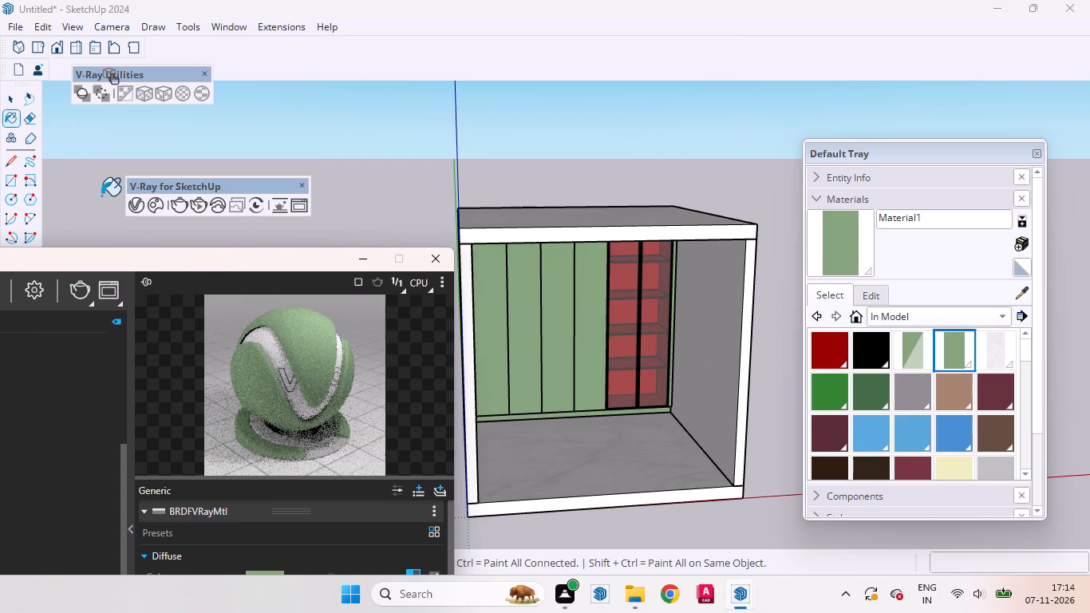
Hide the glass pane of the wardrobe's glazed door nearest the green doors, exposing the red shelving behind it.
click(6, 91)
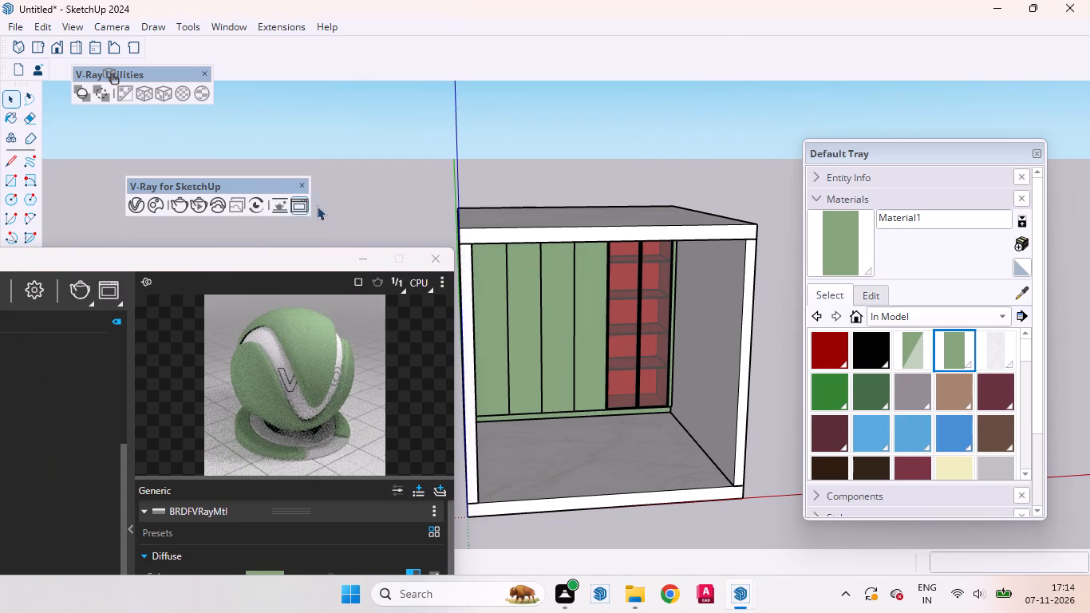
scroll(607, 268, up, 11)
click(626, 278)
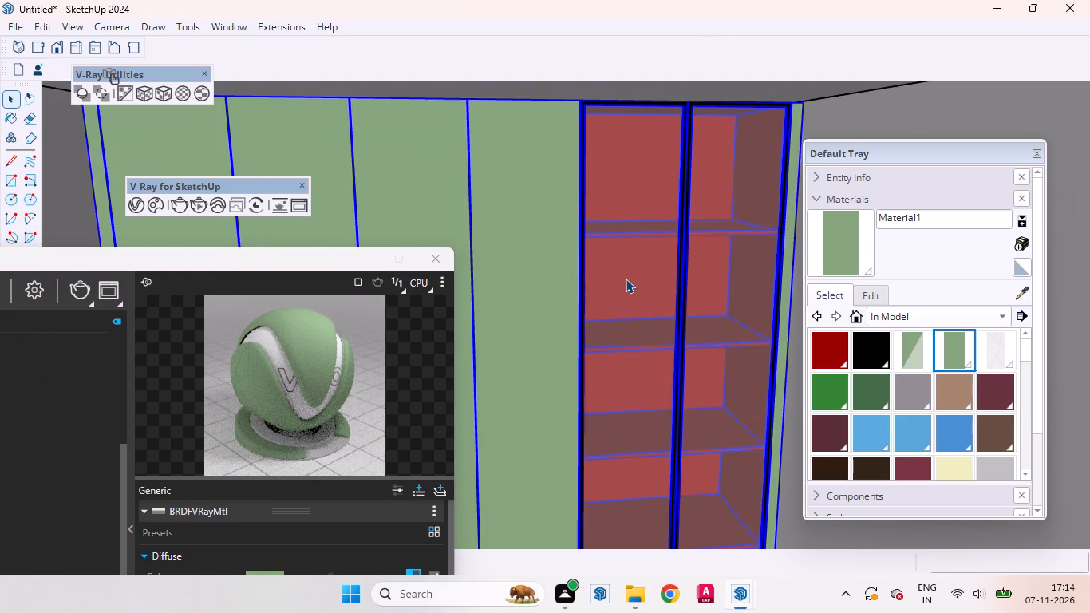
triple_click(626, 279)
double_click(626, 279)
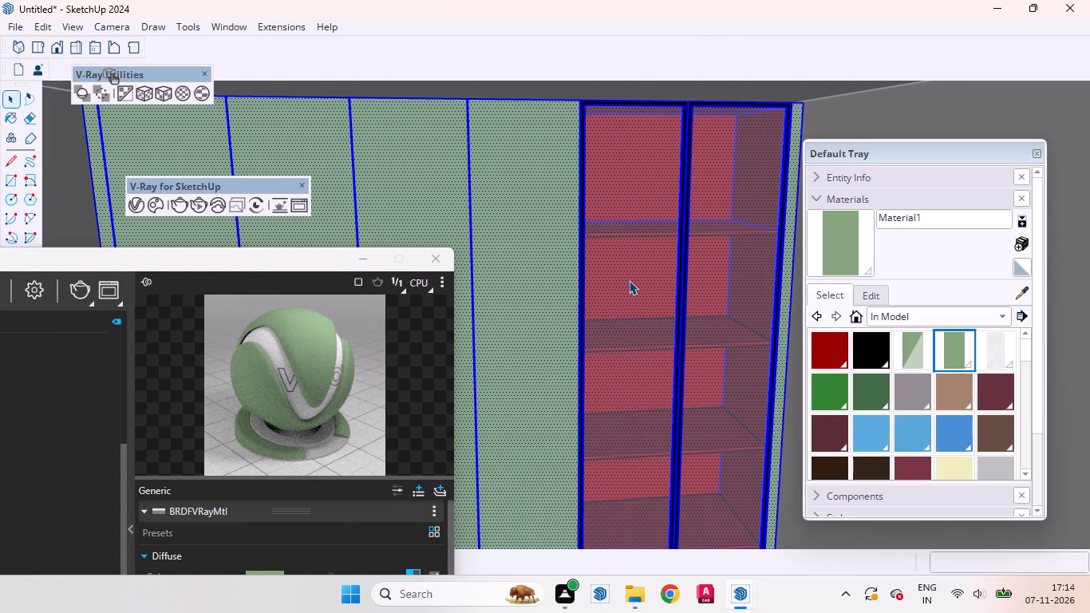
double_click(629, 280)
click(633, 287)
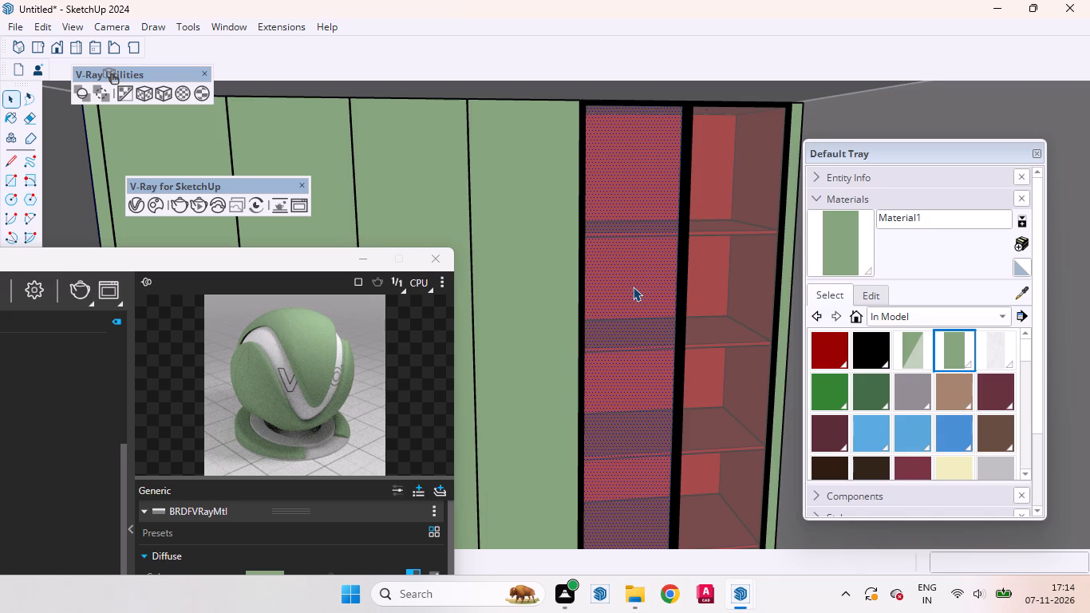
click(633, 287)
double_click(633, 285)
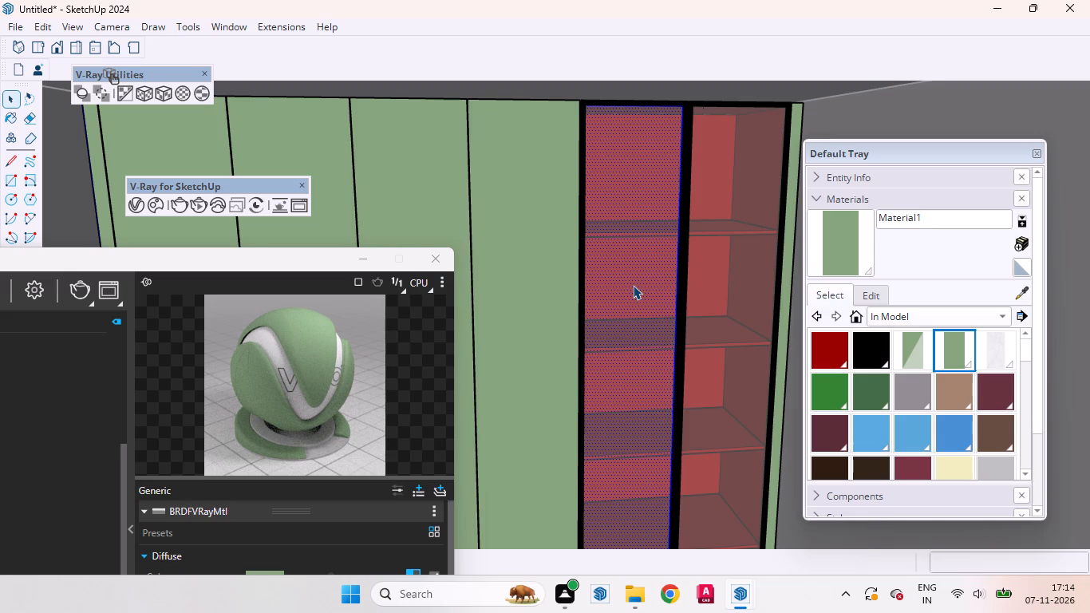
scroll(633, 285, down, 5)
middle_drag(626, 288, 491, 294)
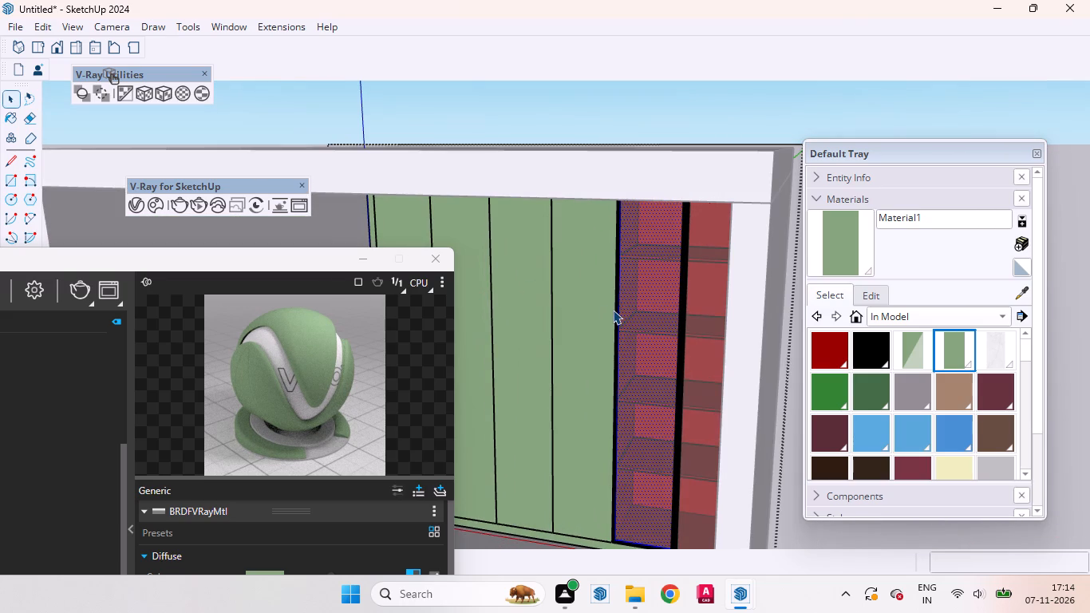
scroll(614, 310, up, 5)
scroll(614, 310, down, 3)
middle_drag(614, 310, 658, 321)
right_click(667, 311)
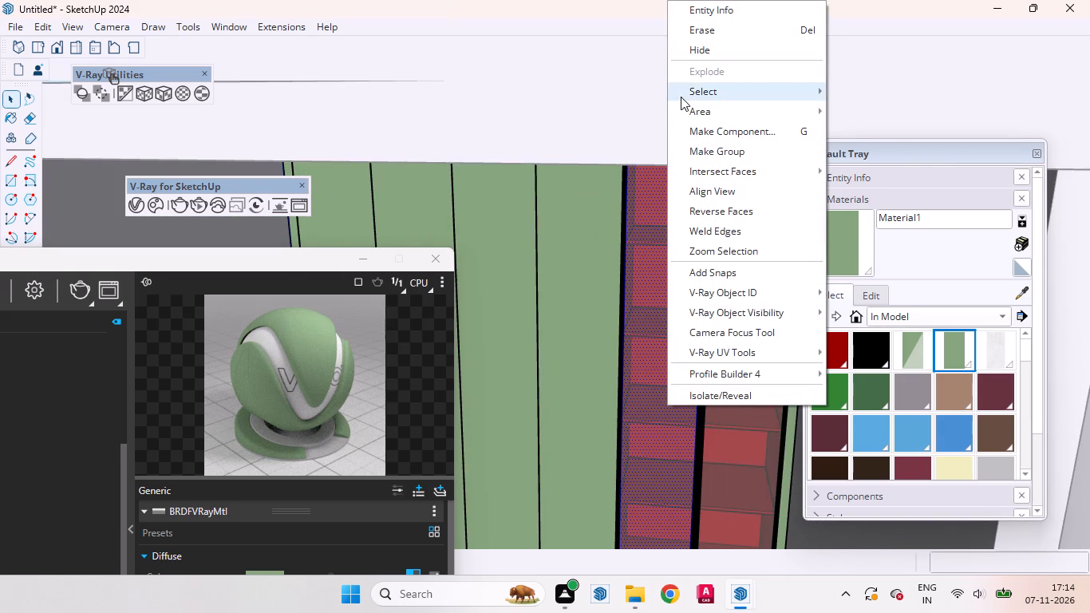
click(699, 52)
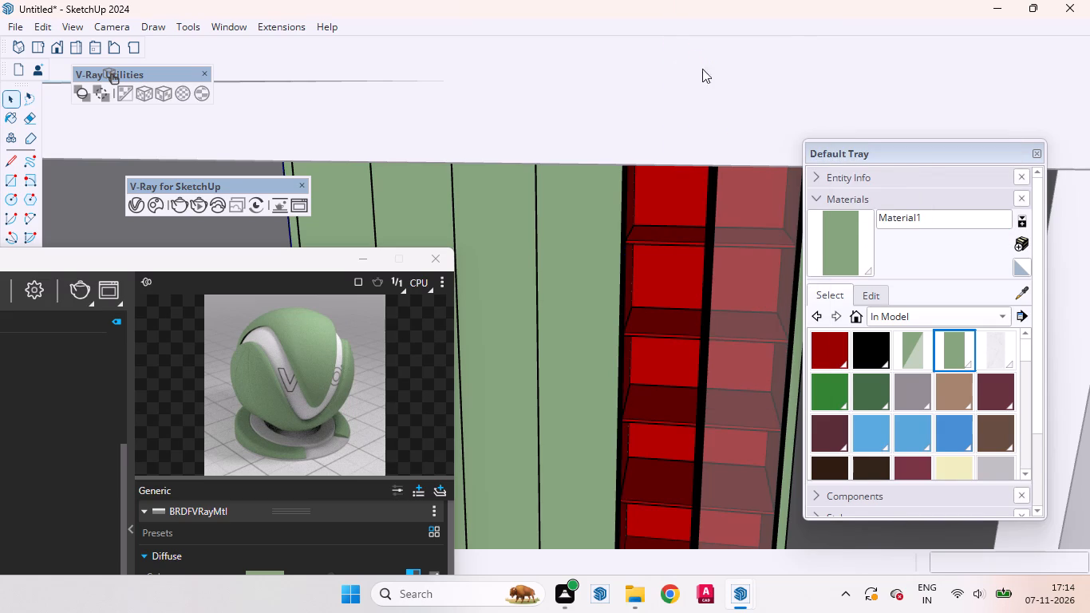
Sample the red shelving material, Color A07, and make it editable as a V-Ray material.
click(1029, 289)
click(656, 264)
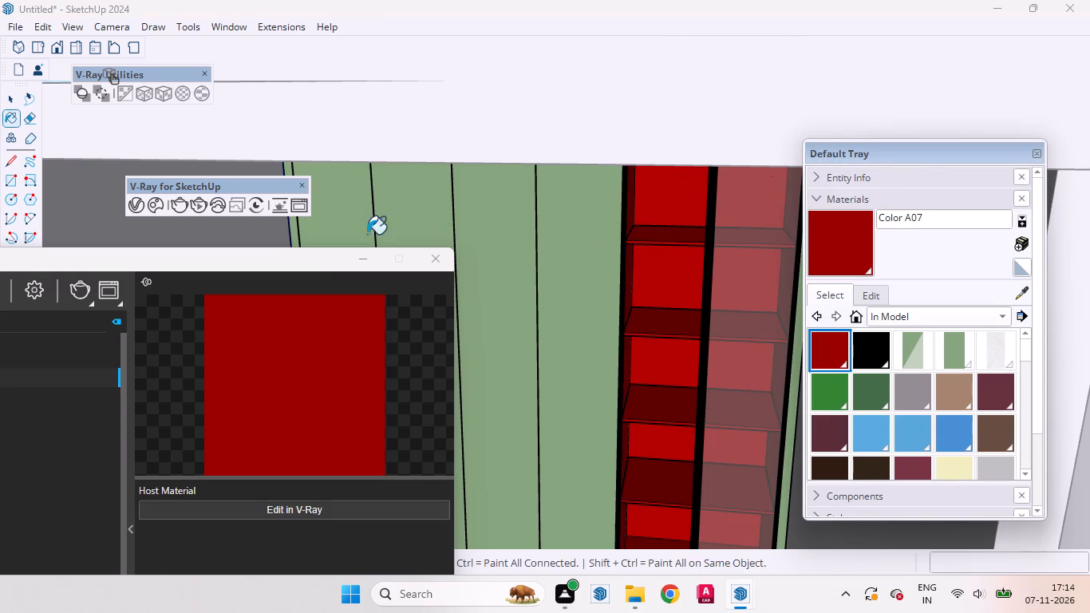
drag(308, 254, 530, 55)
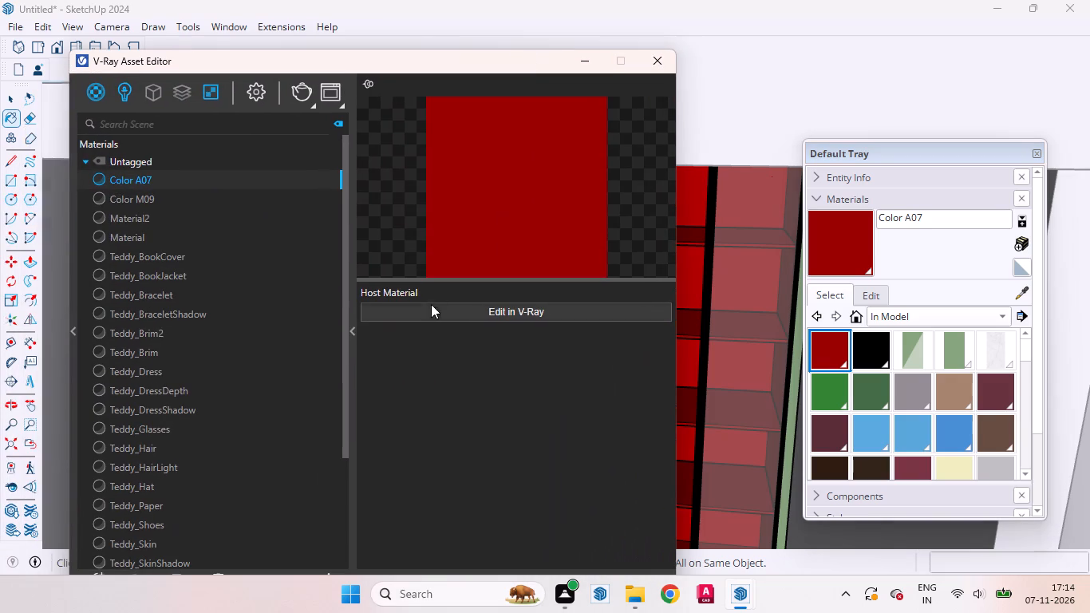
click(455, 306)
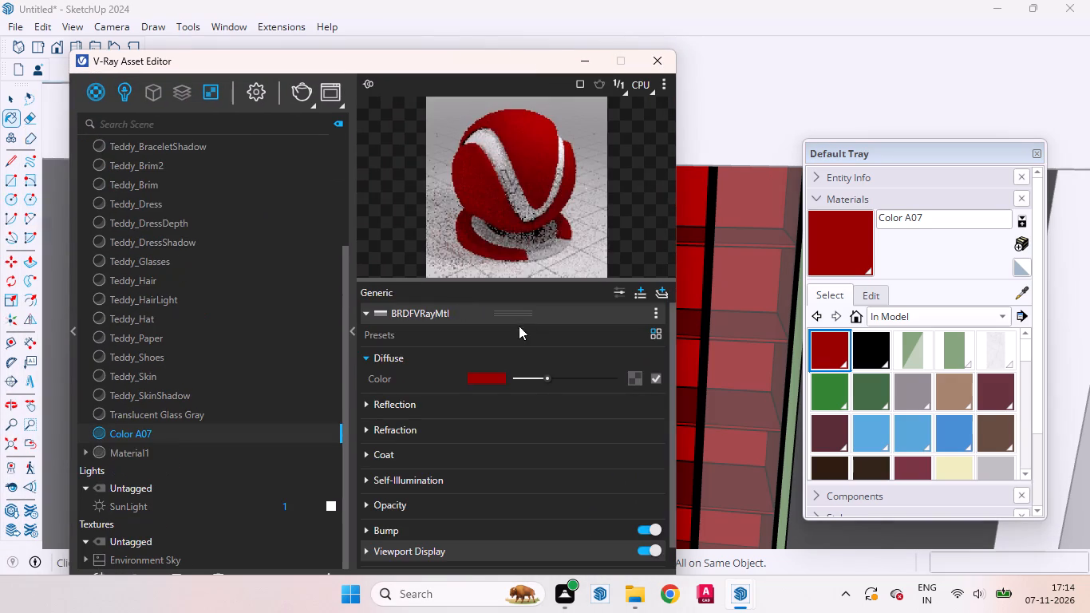
Raise Color A07's reflection colour to a light grey and move the material editor clear of the red shelving.
click(524, 399)
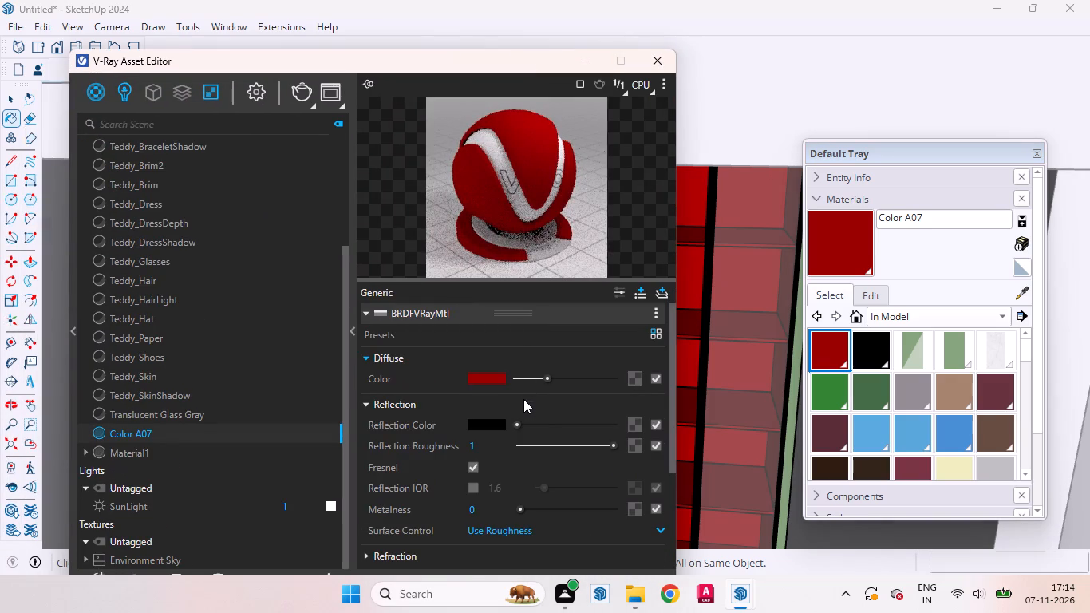
drag(521, 425, 535, 427)
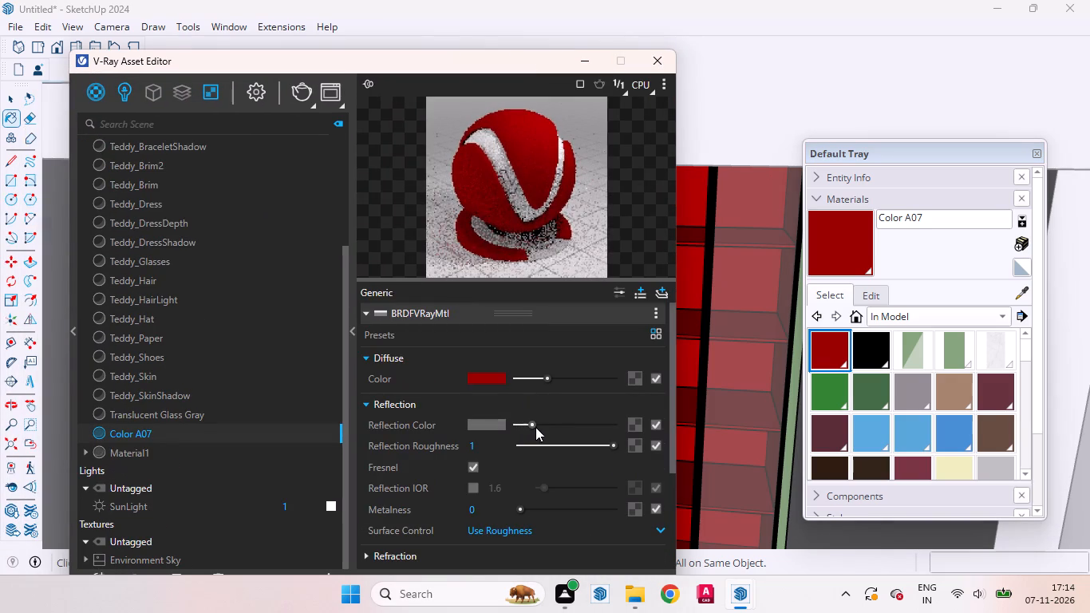
drag(535, 427, 547, 433)
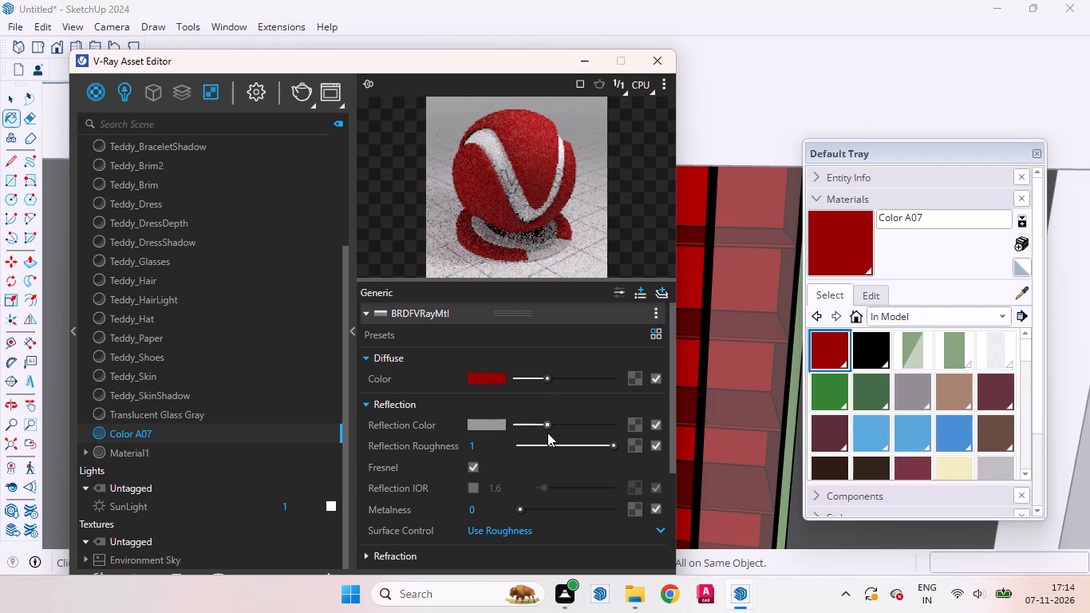
drag(547, 433, 549, 434)
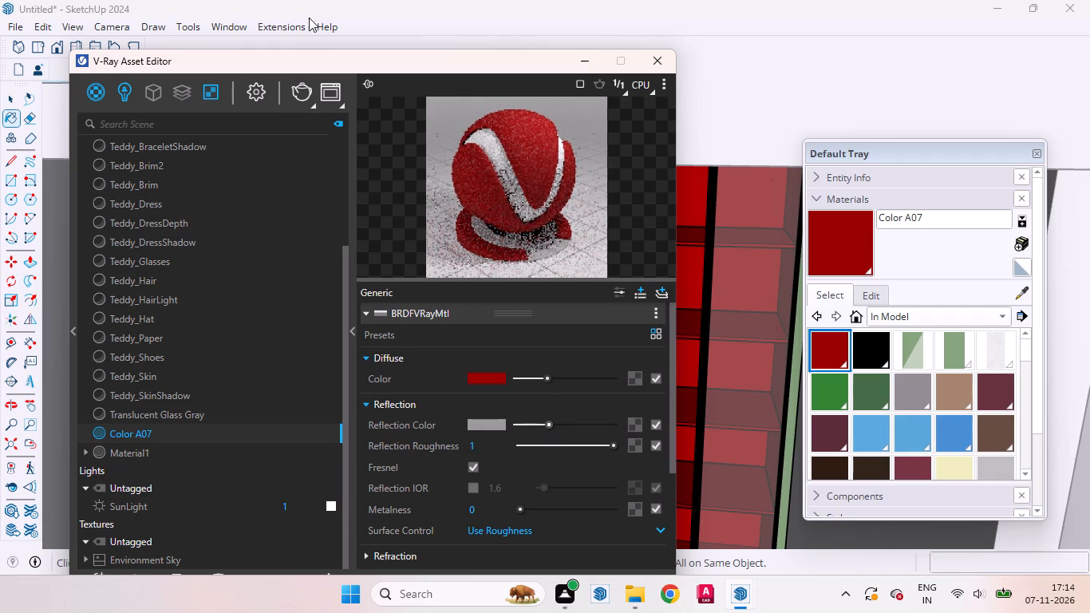
drag(400, 55, 278, 310)
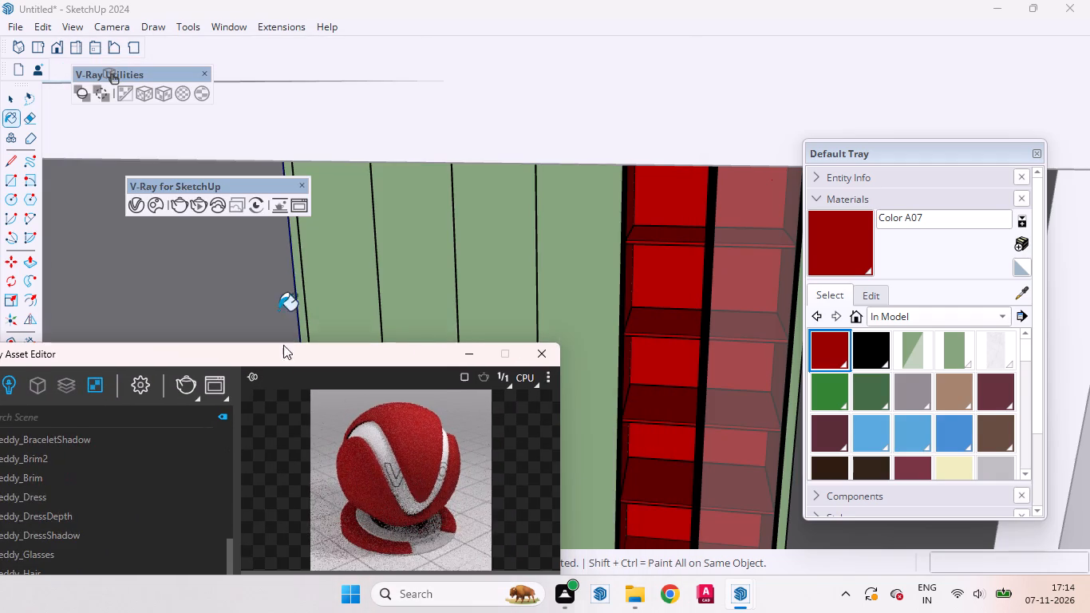
drag(278, 310, 285, 348)
drag(314, 350, 329, 319)
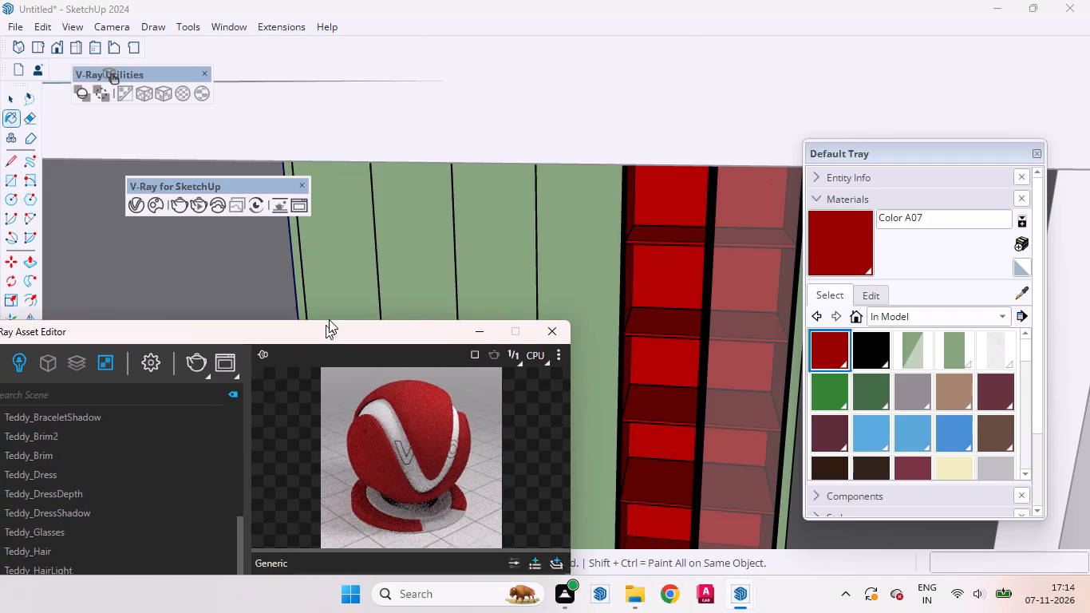
drag(329, 319, 371, 246)
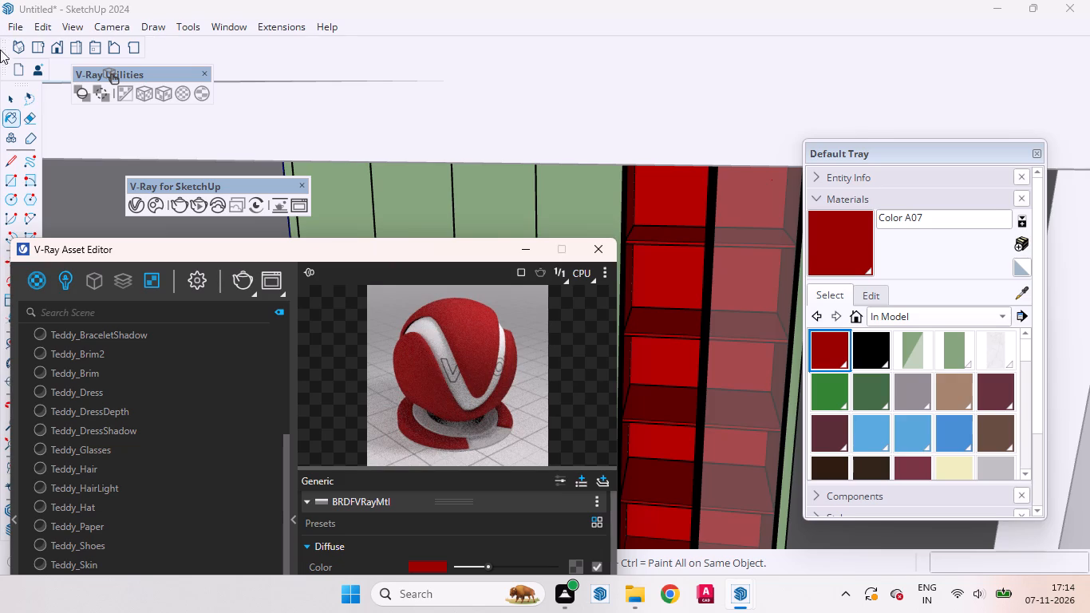
Unhide the last hidden glass pane of the wardrobe.
click(3, 98)
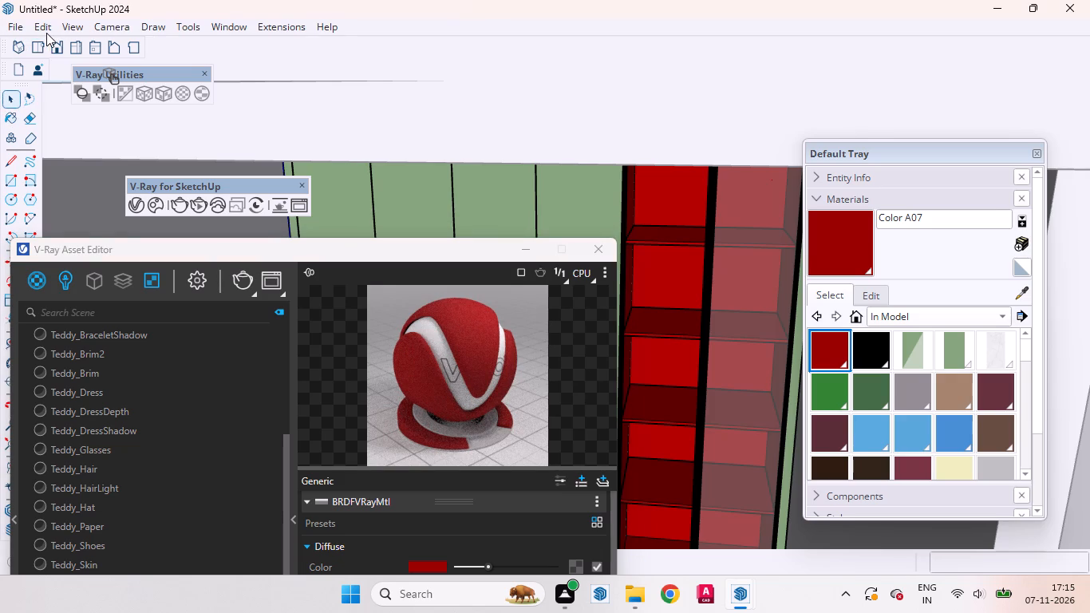
click(46, 30)
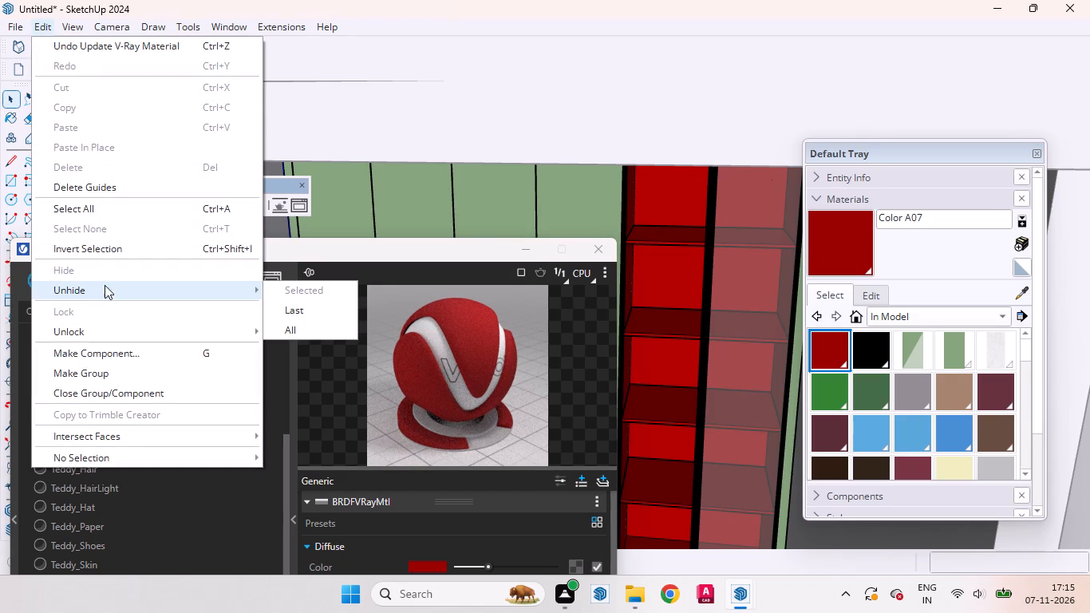
click(299, 310)
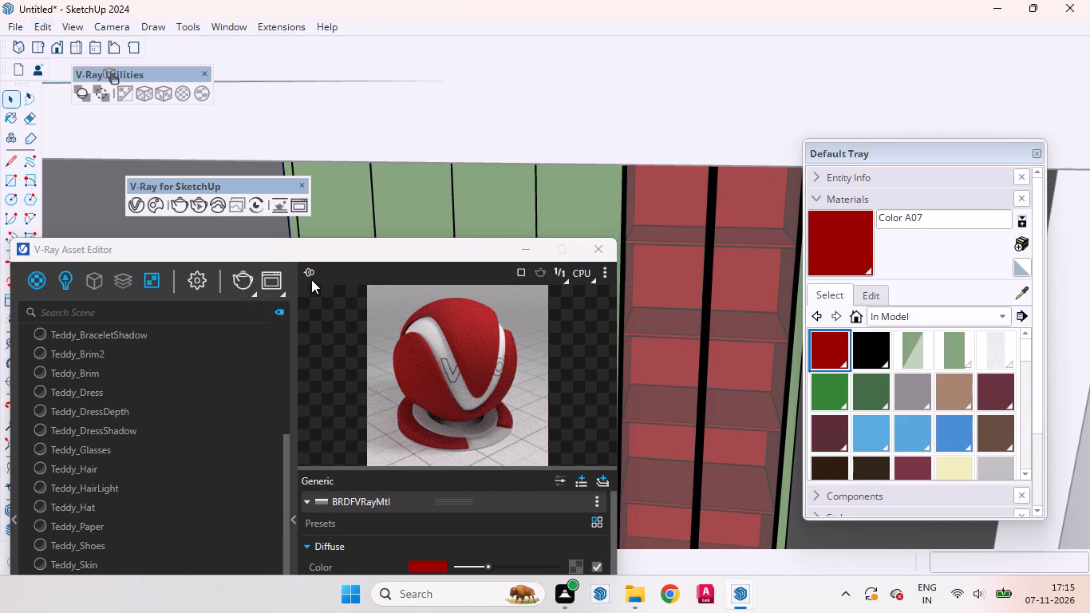
Sample the black frame material of the glazed doors, Color M09, and make it editable as a V-Ray material.
drag(461, 255, 375, 459)
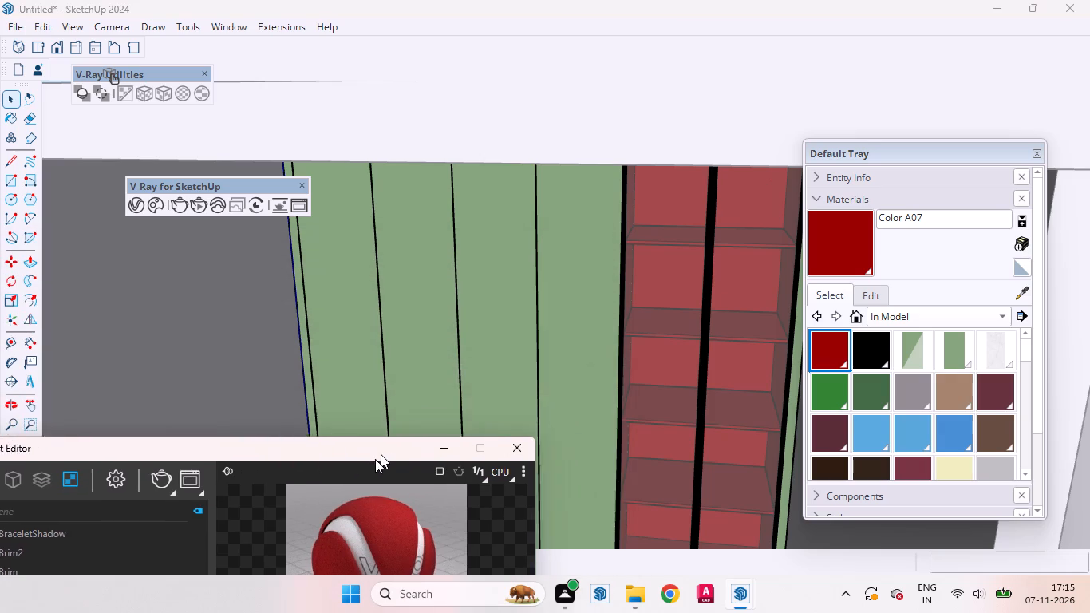
drag(375, 459, 363, 467)
scroll(598, 356, down, 11)
scroll(672, 291, up, 3)
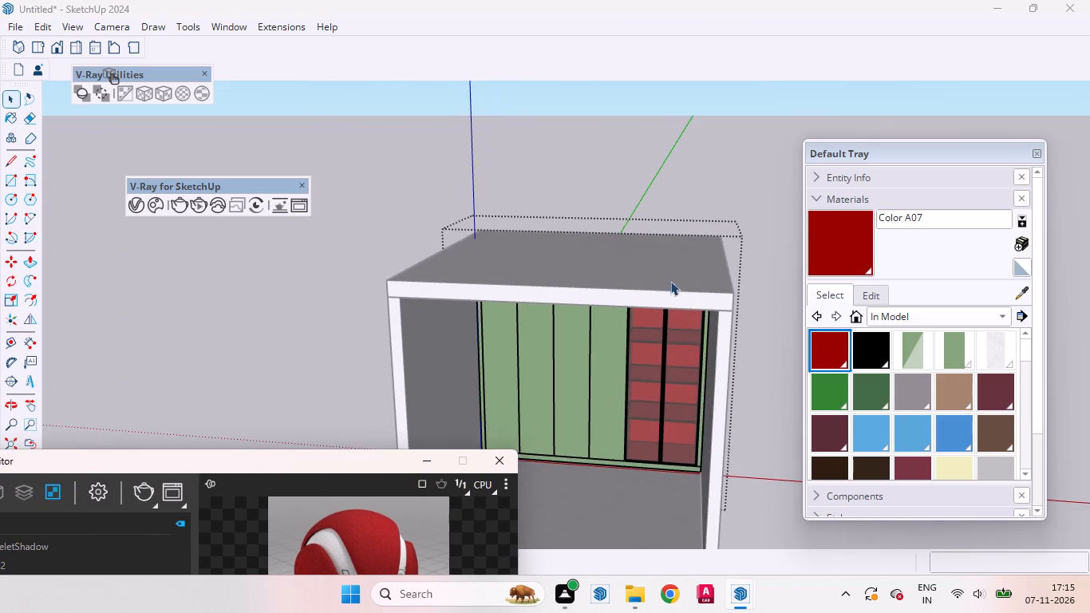
scroll(662, 276, down, 4)
scroll(663, 495, up, 5)
scroll(623, 403, up, 6)
scroll(623, 400, down, 1)
scroll(641, 318, up, 7)
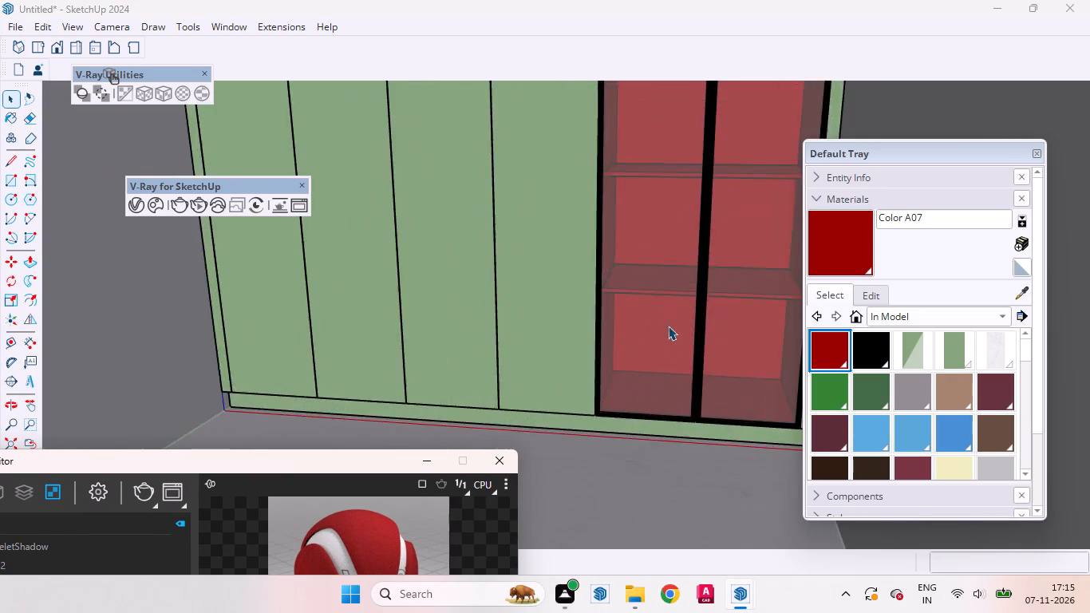
scroll(668, 326, up, 9)
scroll(586, 436, up, 3)
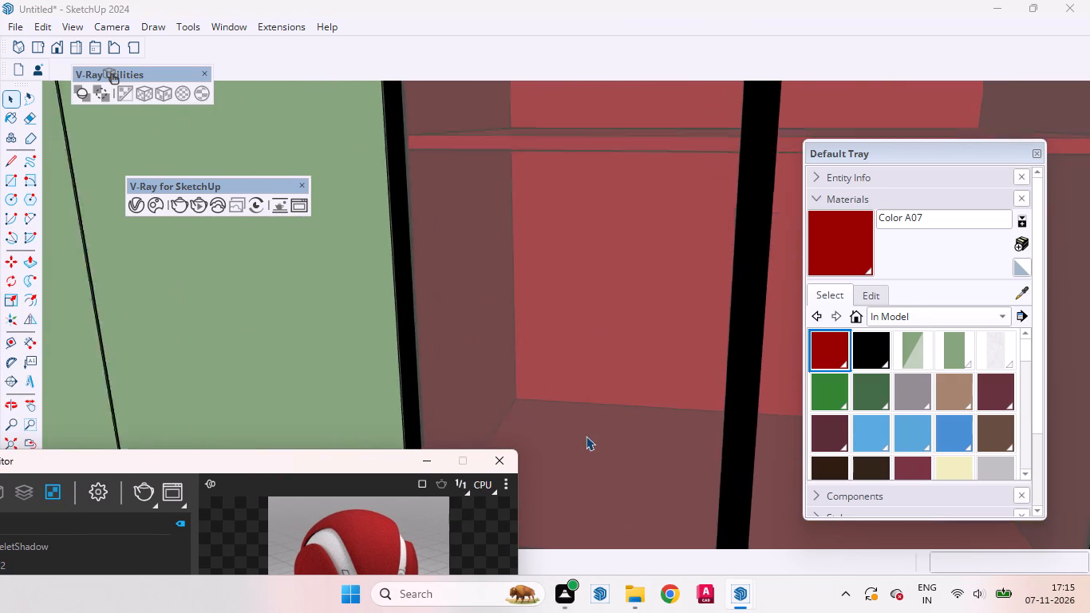
scroll(586, 436, up, 2)
scroll(628, 416, down, 6)
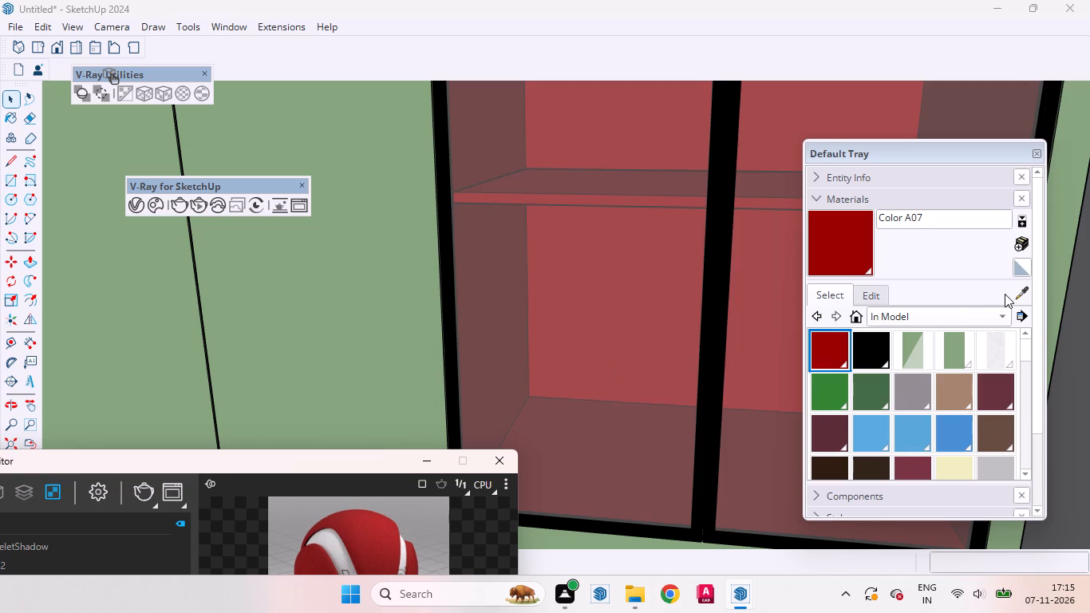
click(1021, 295)
scroll(696, 355, up, 7)
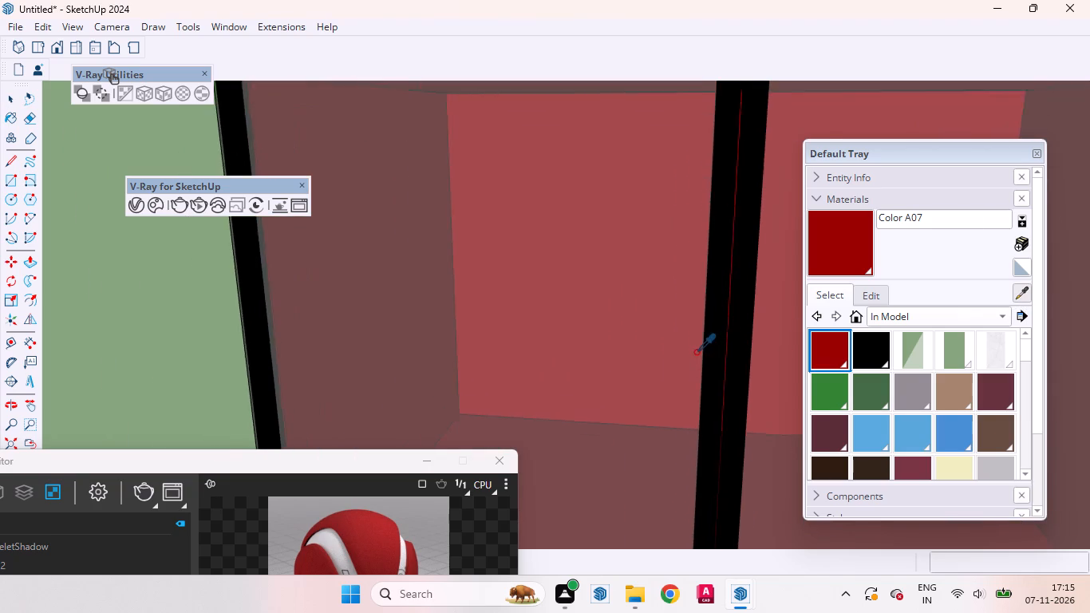
scroll(696, 352, up, 6)
click(749, 345)
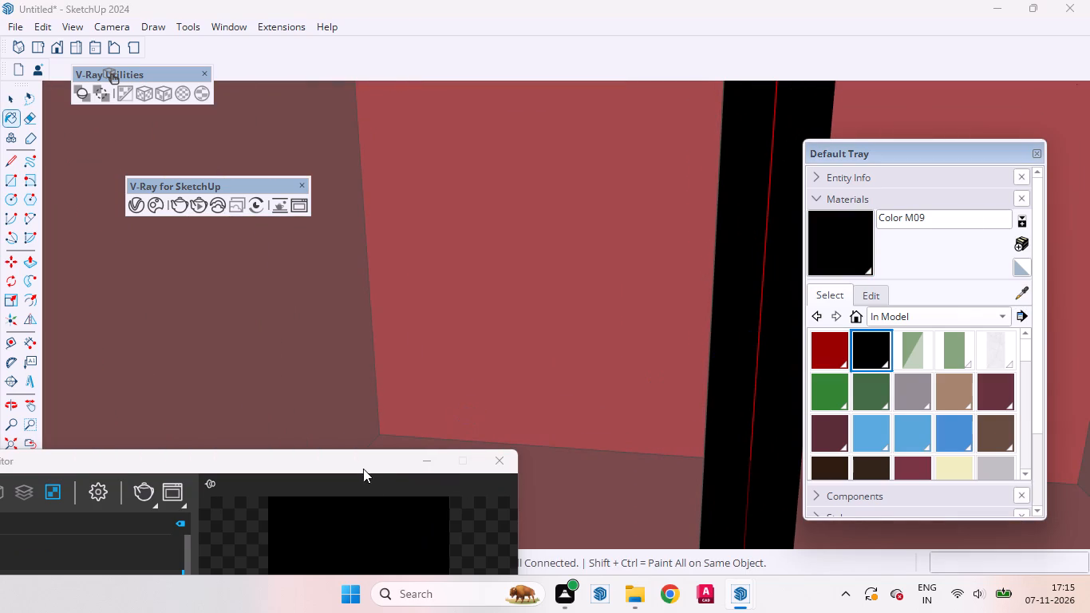
drag(360, 465, 460, 103)
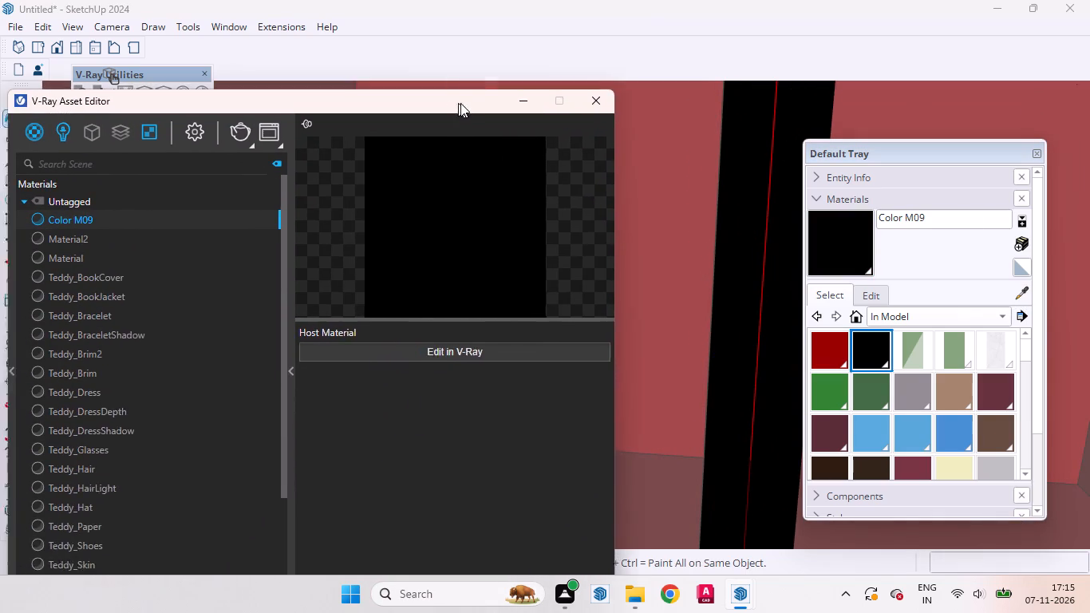
drag(460, 103, 533, 78)
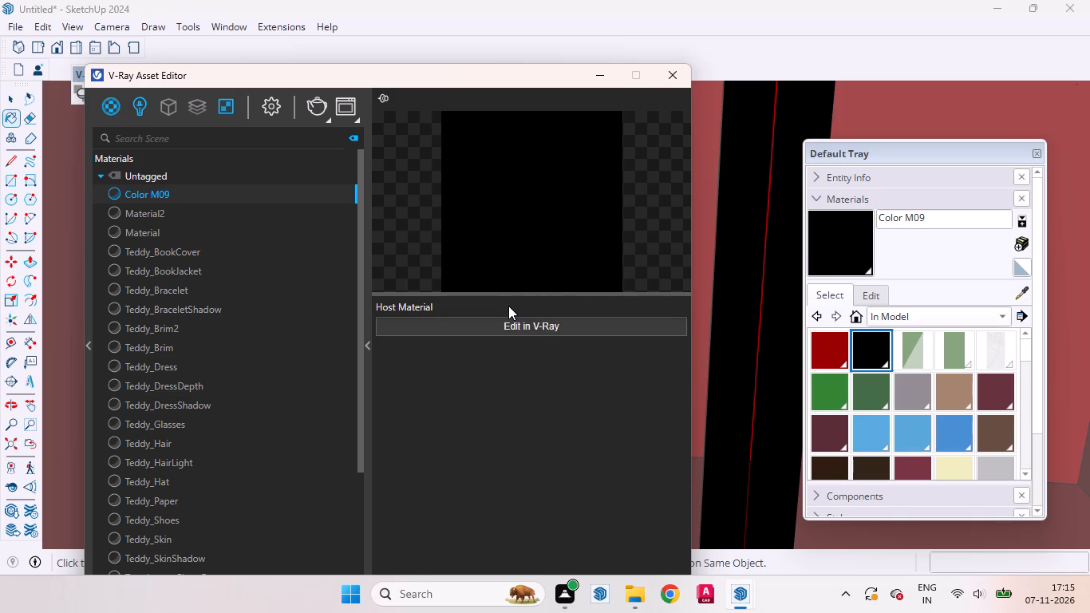
click(511, 323)
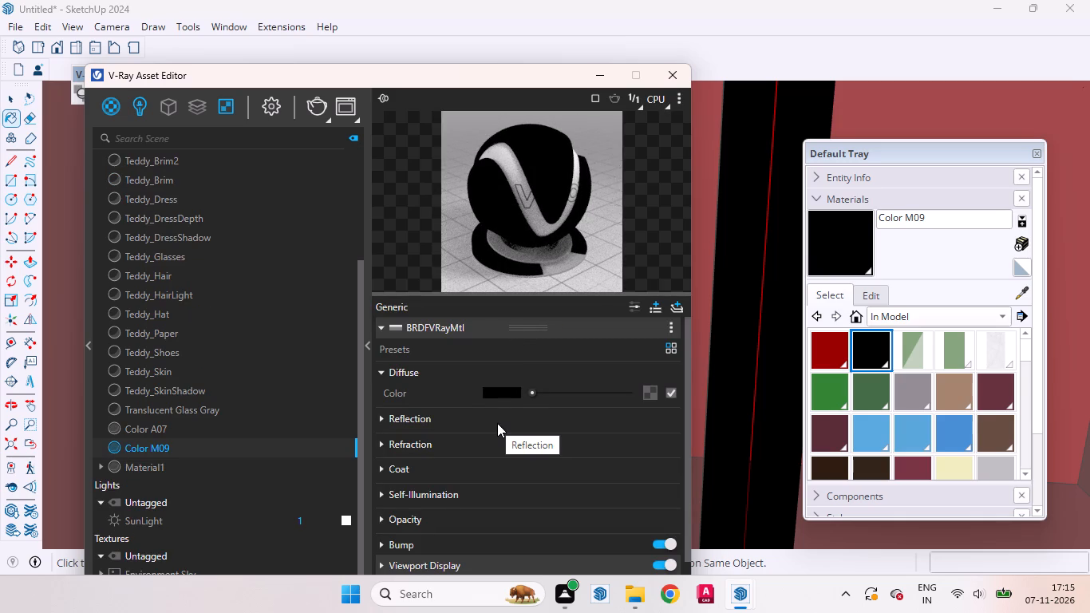
Set Color M09's reflection surface control to Use Glossiness.
click(497, 423)
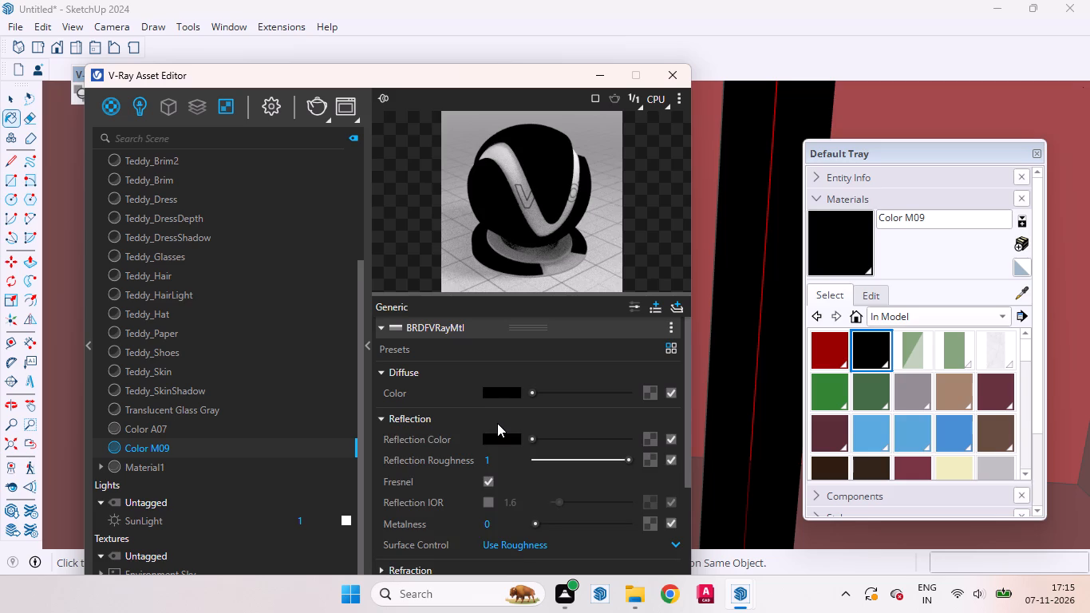
click(652, 546)
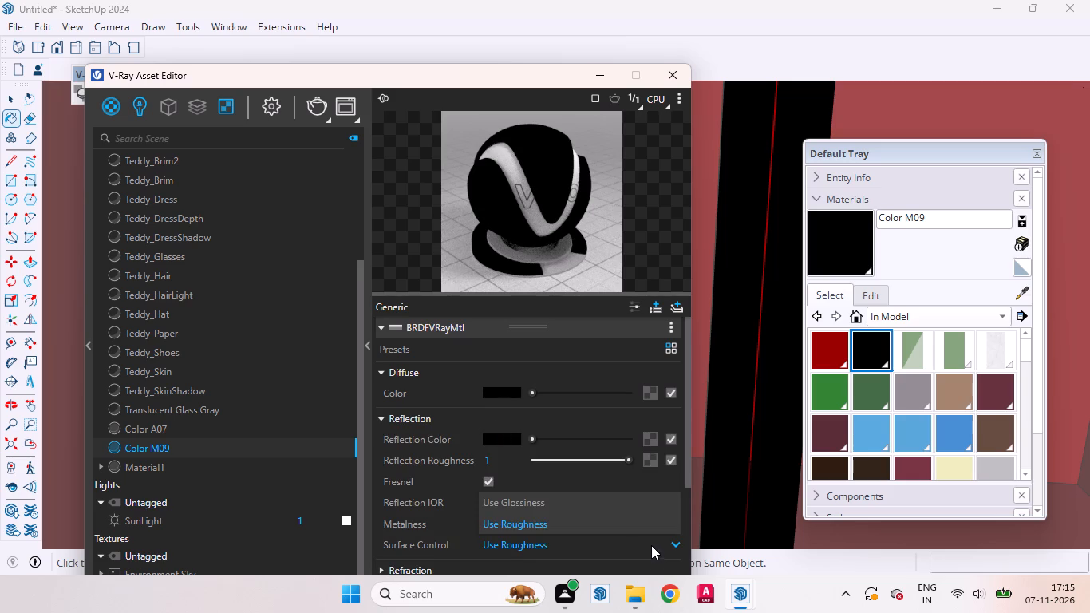
click(546, 500)
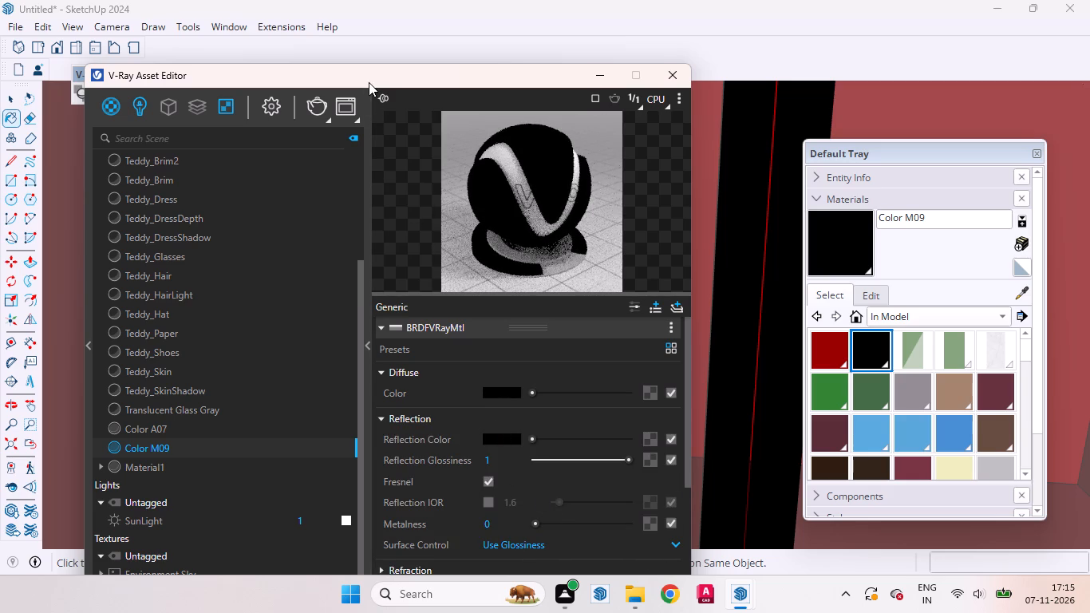
Raise Color M09's reflection colour to a mid grey and collapse the material's settings pane.
drag(369, 80, 387, 29)
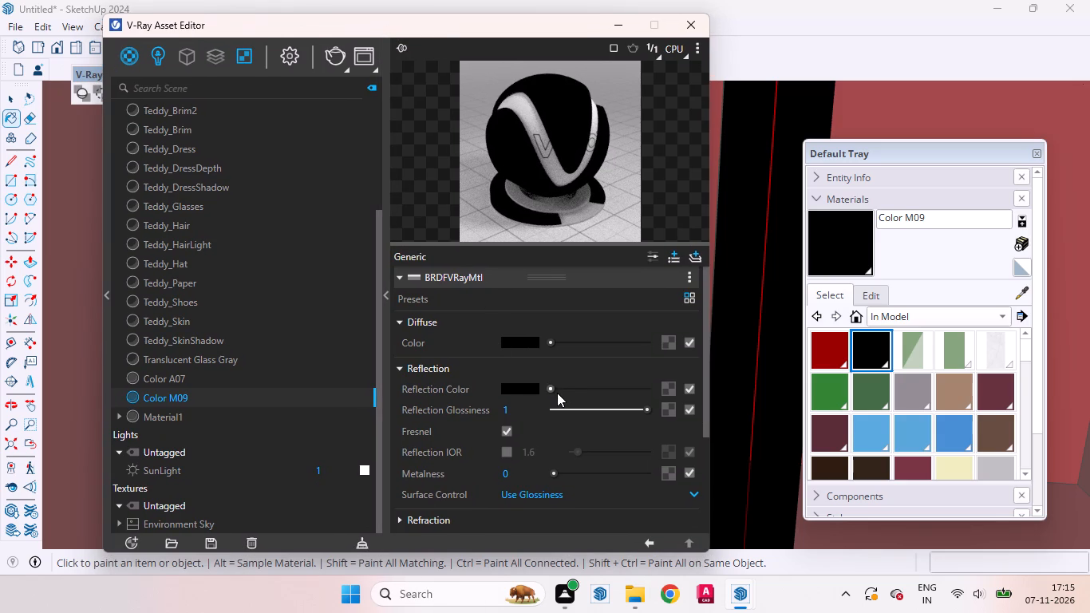
drag(548, 390, 569, 390)
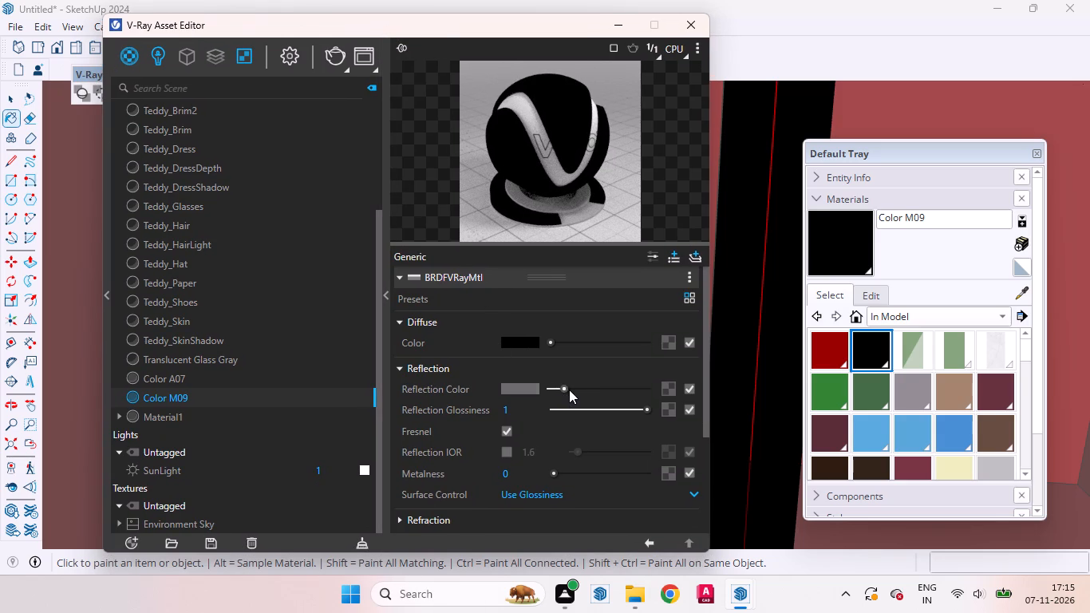
drag(569, 390, 583, 390)
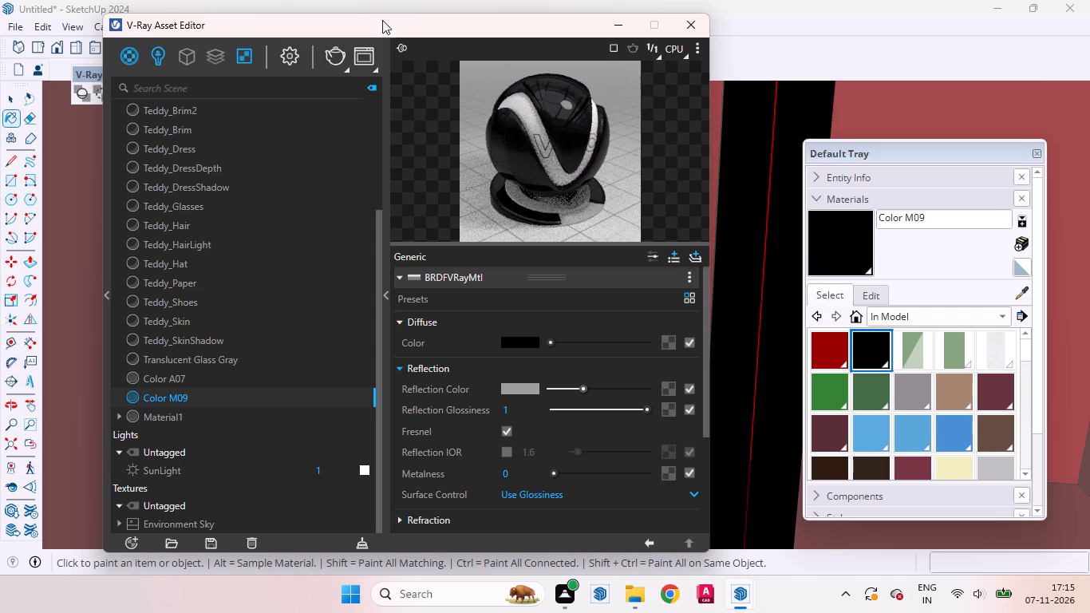
drag(452, 24, 488, 105)
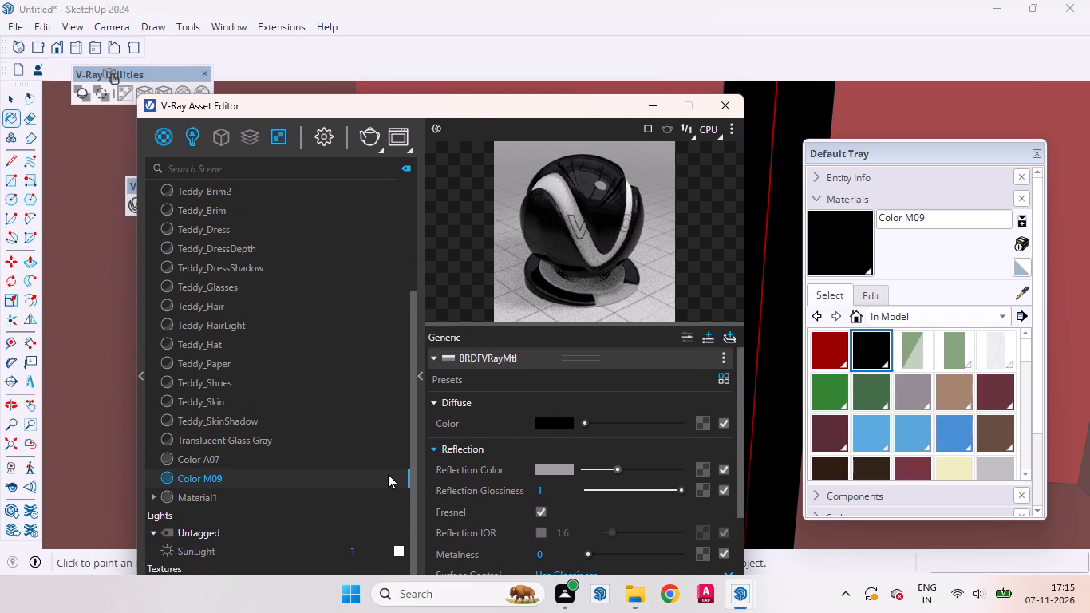
click(417, 377)
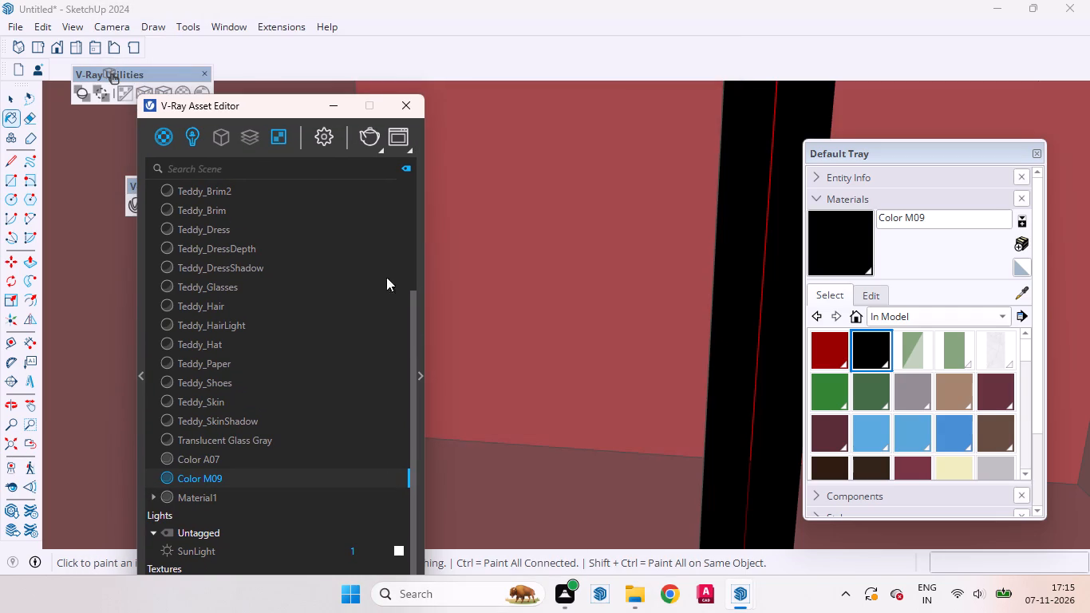
Switch to the standard front view with the whole wardrobe room in sight.
click(4, 97)
drag(306, 113, 602, 196)
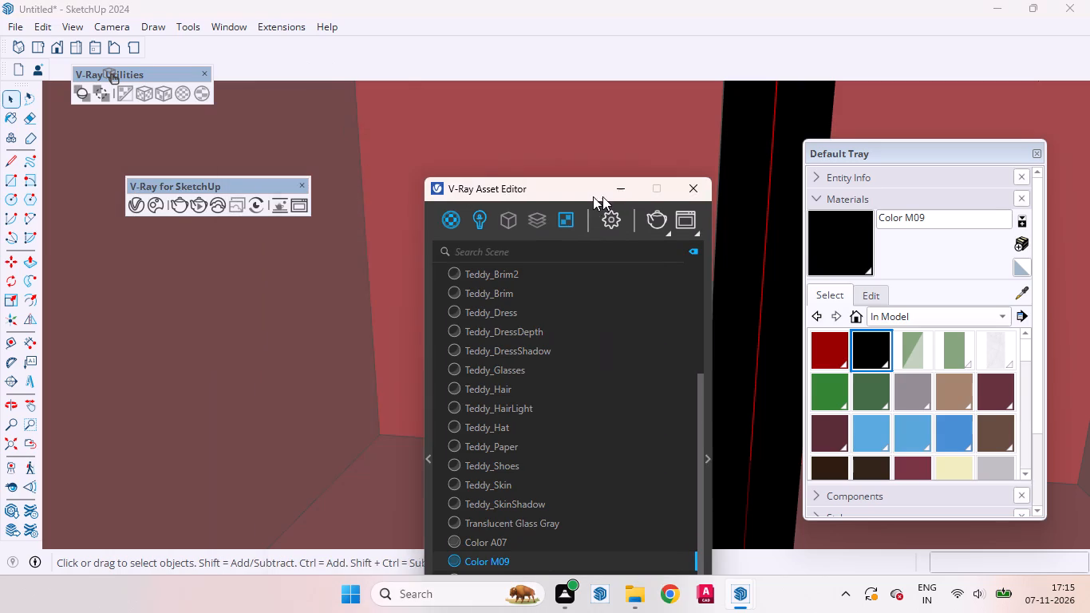
drag(602, 196, 655, 202)
scroll(394, 303, down, 3)
scroll(594, 201, up, 1)
scroll(594, 201, down, 13)
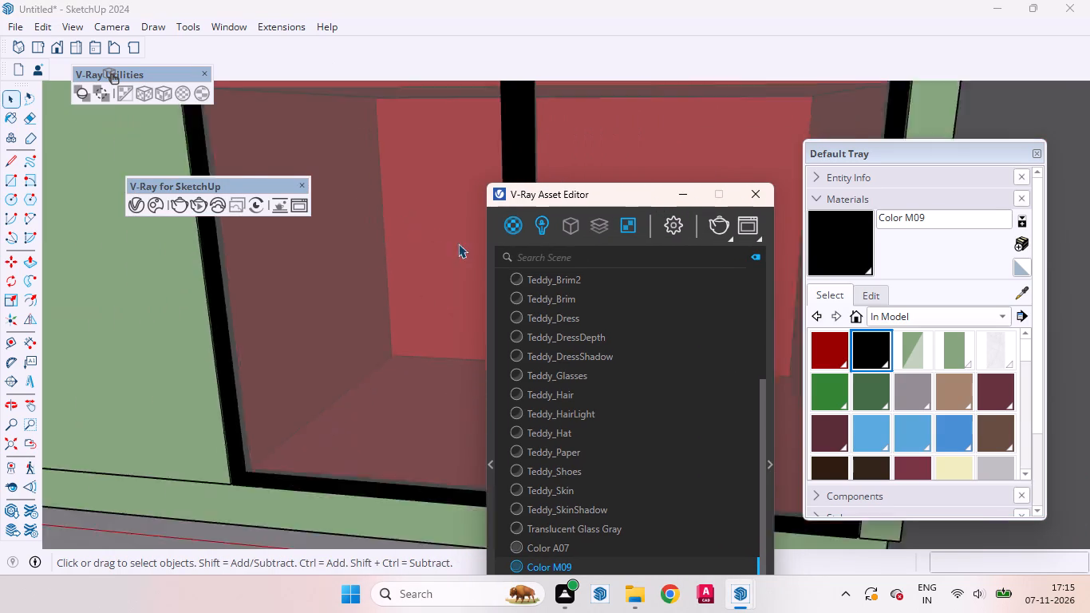
scroll(458, 243, down, 4)
scroll(460, 243, up, 1)
scroll(460, 243, down, 16)
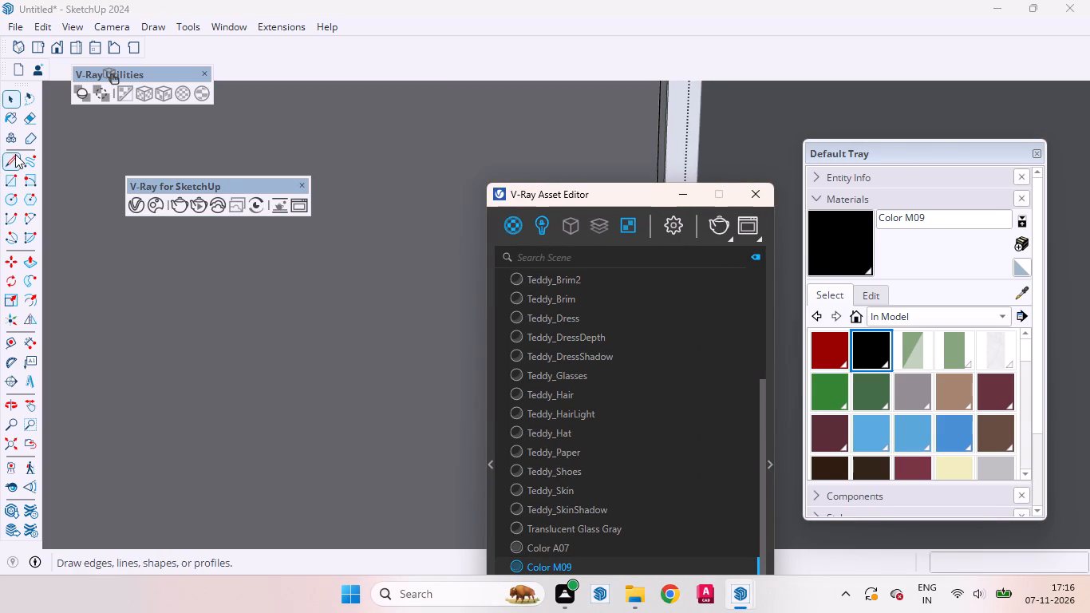
click(61, 54)
scroll(394, 280, down, 4)
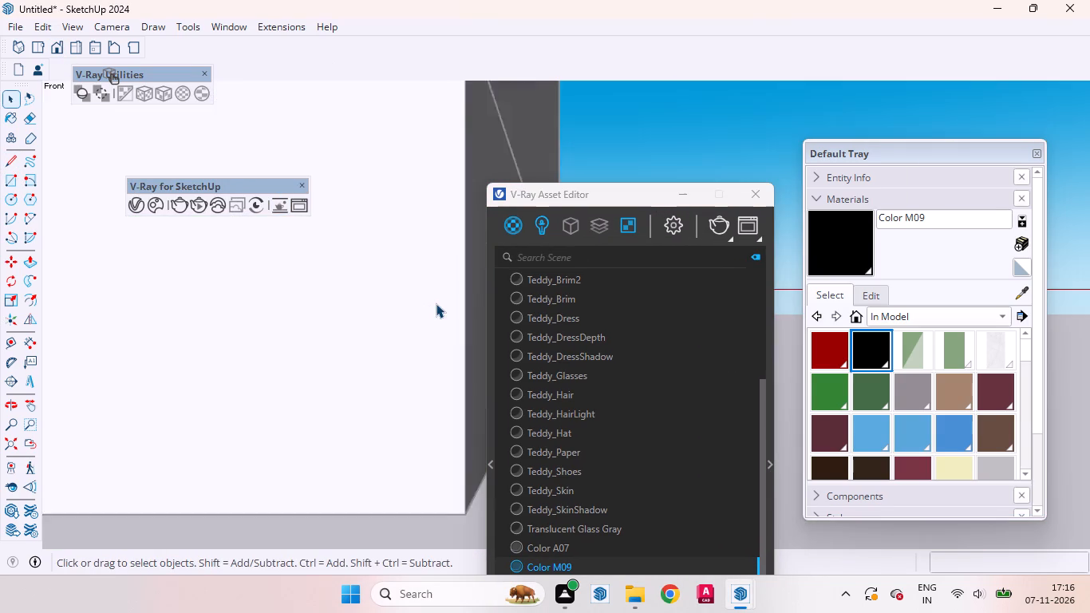
scroll(436, 303, down, 20)
scroll(436, 303, down, 13)
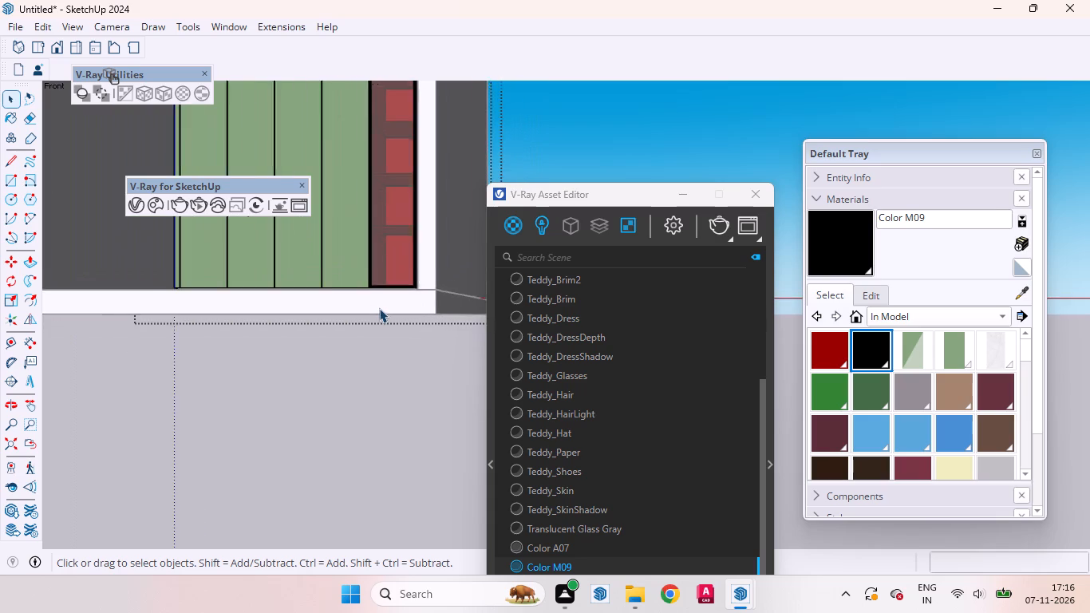
scroll(379, 308, down, 9)
scroll(223, 200, up, 6)
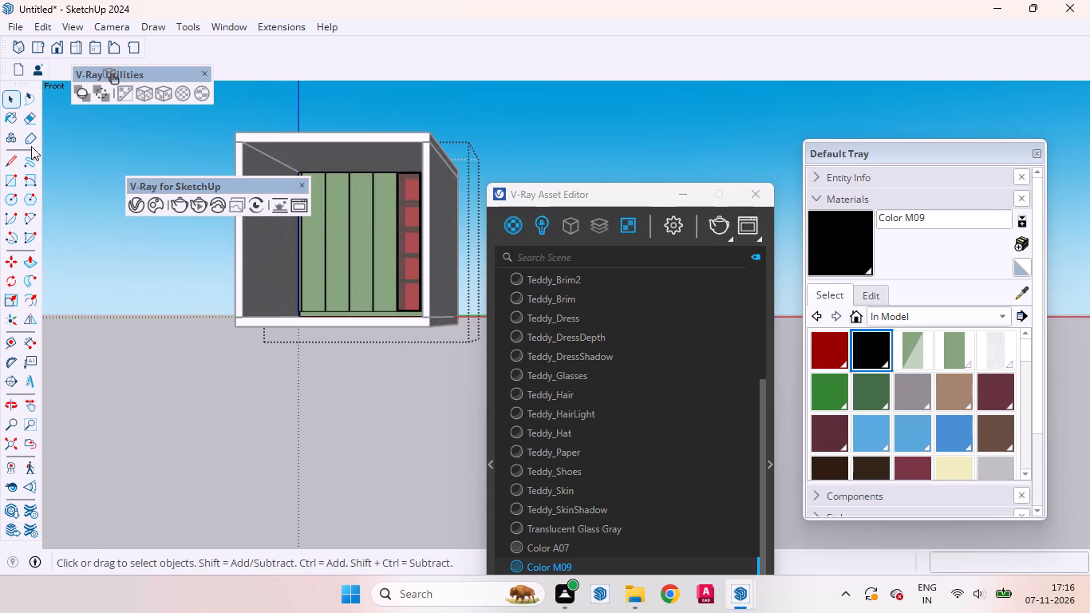
click(56, 41)
Move the V-Ray toolbar and the asset editor clear of the room in the front view.
drag(262, 178, 177, 176)
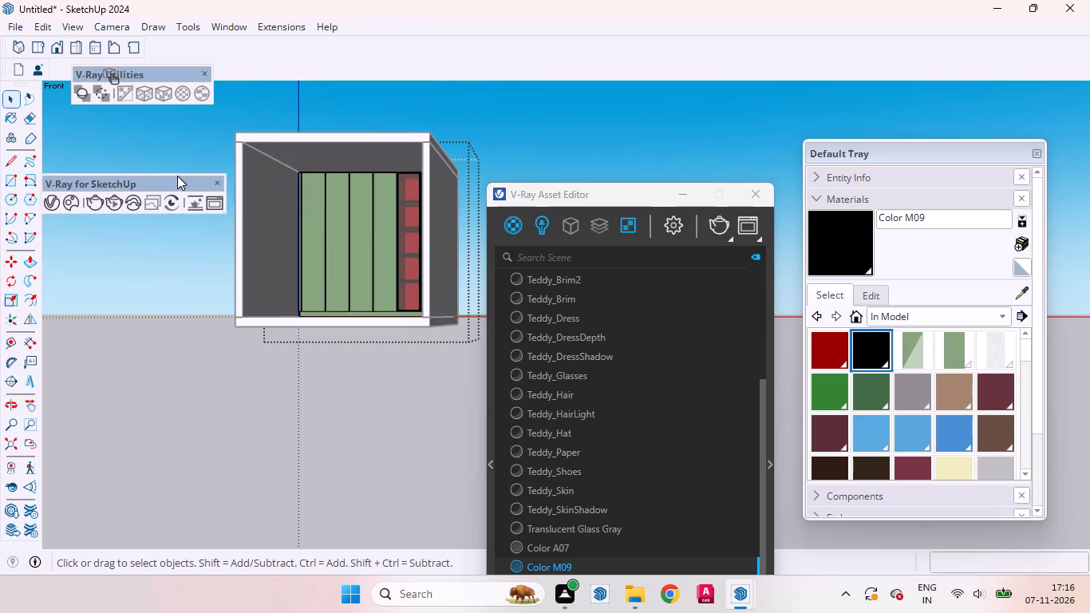
drag(177, 176, 219, 166)
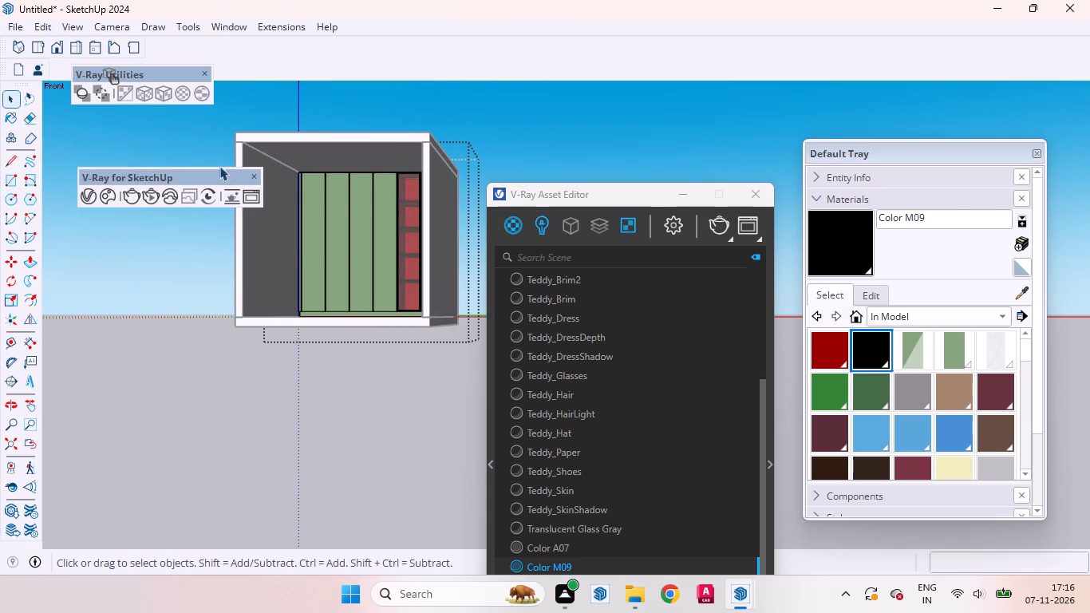
drag(219, 166, 215, 164)
scroll(388, 323, down, 9)
click(220, 377)
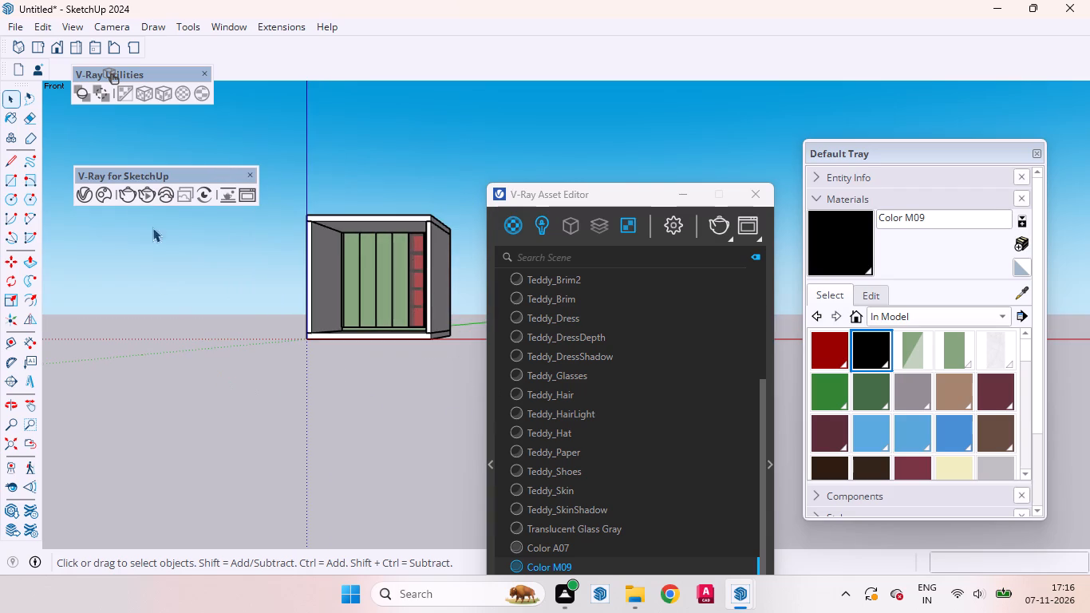
scroll(199, 198, up, 7)
scroll(393, 263, up, 5)
scroll(394, 263, down, 3)
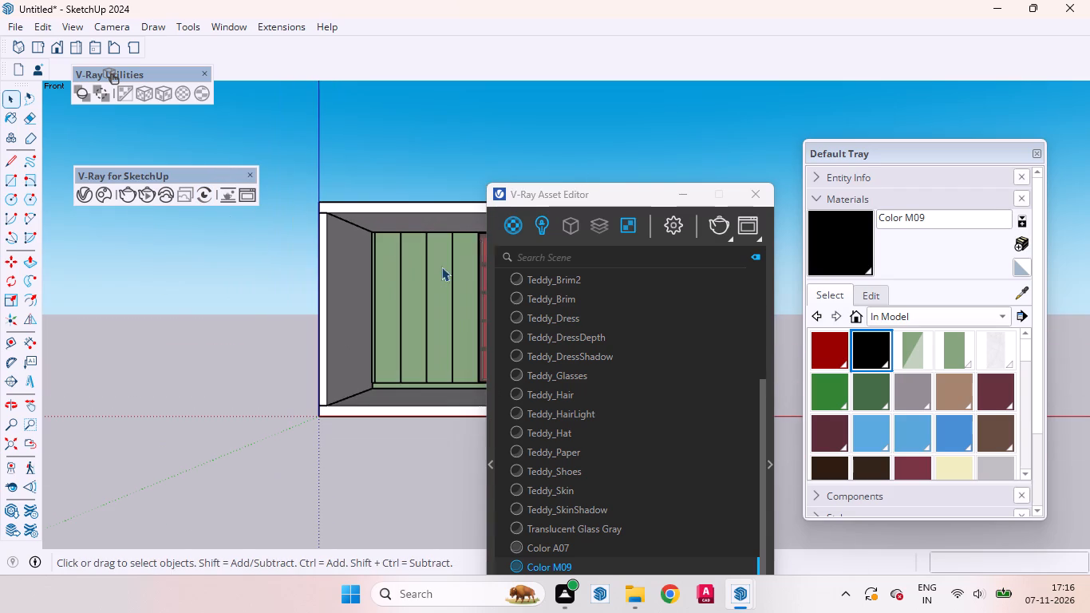
drag(627, 188, 628, 188)
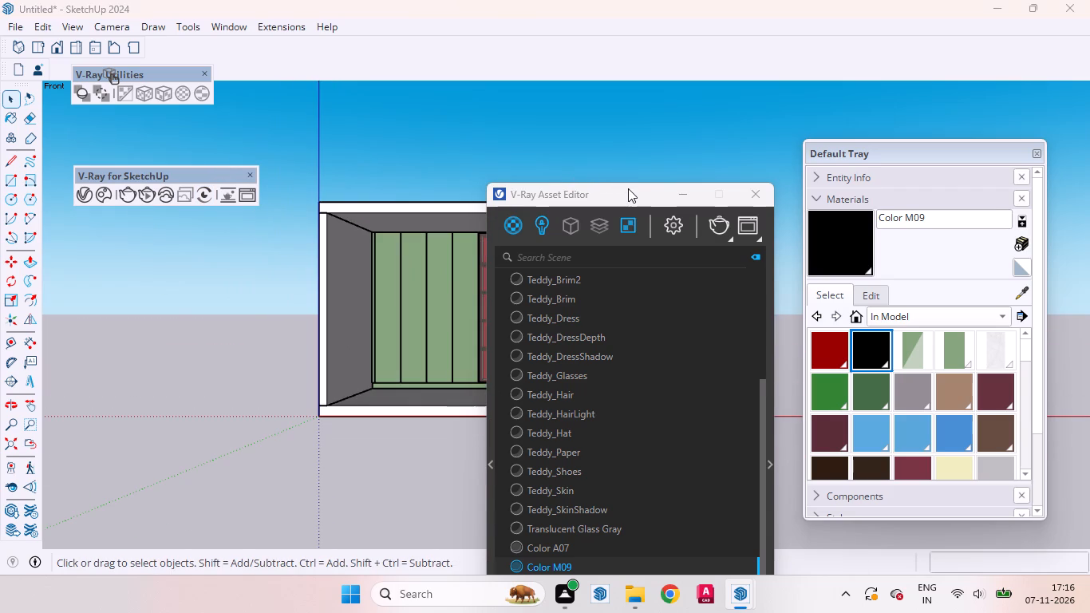
drag(628, 188, 158, 496)
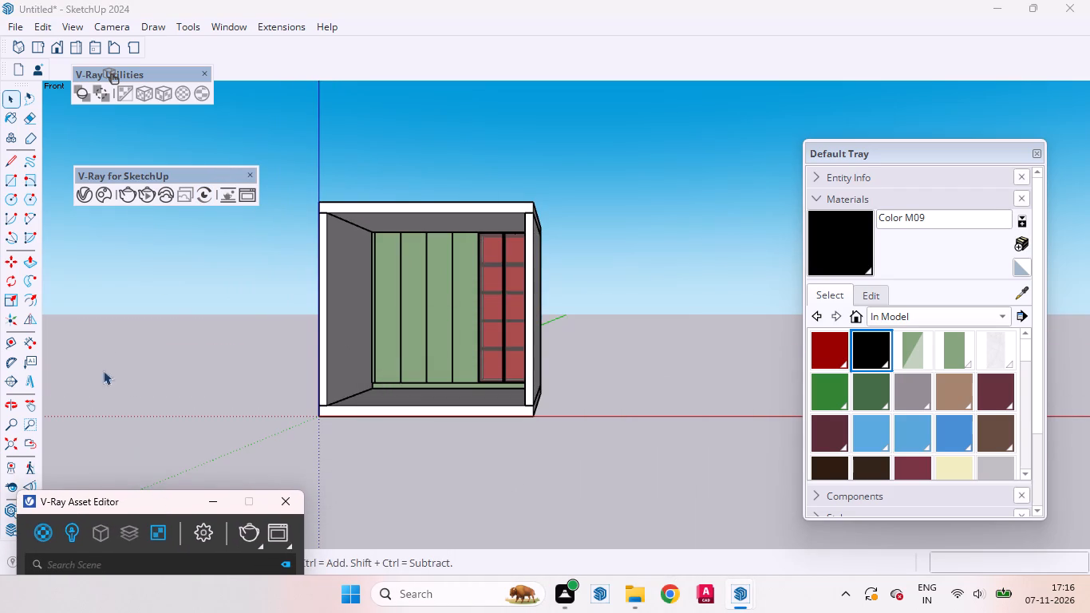
Frame the green doors and glazed red shelving frontally inside the room and add a scene of this view.
scroll(235, 278, up, 6)
scroll(246, 273, down, 3)
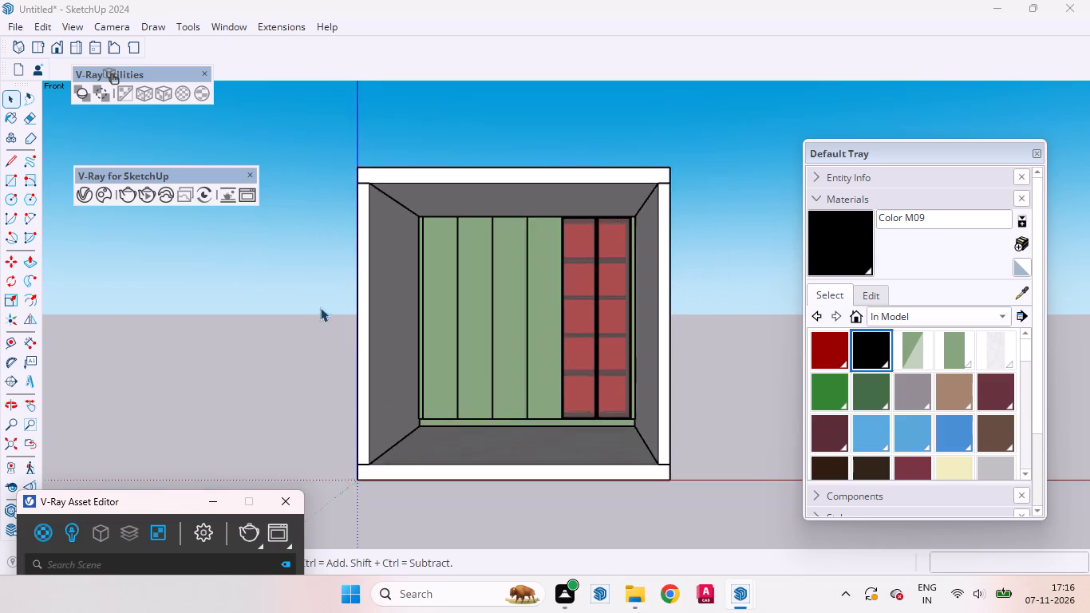
scroll(405, 316, up, 4)
scroll(405, 316, down, 1)
scroll(406, 325, up, 2)
scroll(406, 325, down, 2)
scroll(551, 381, up, 2)
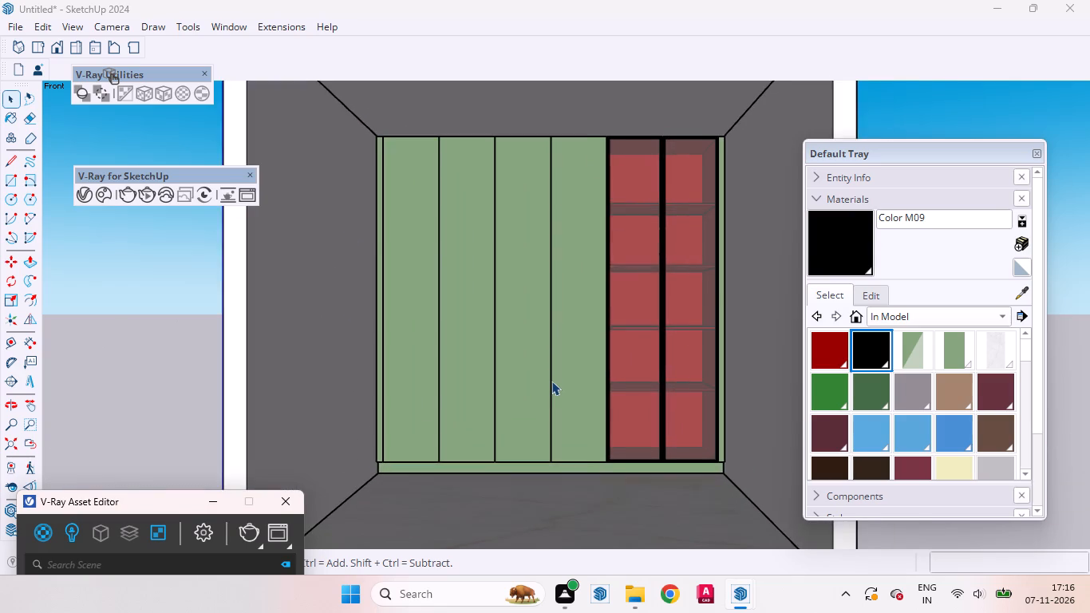
scroll(551, 381, up, 1)
scroll(311, 227, up, 1)
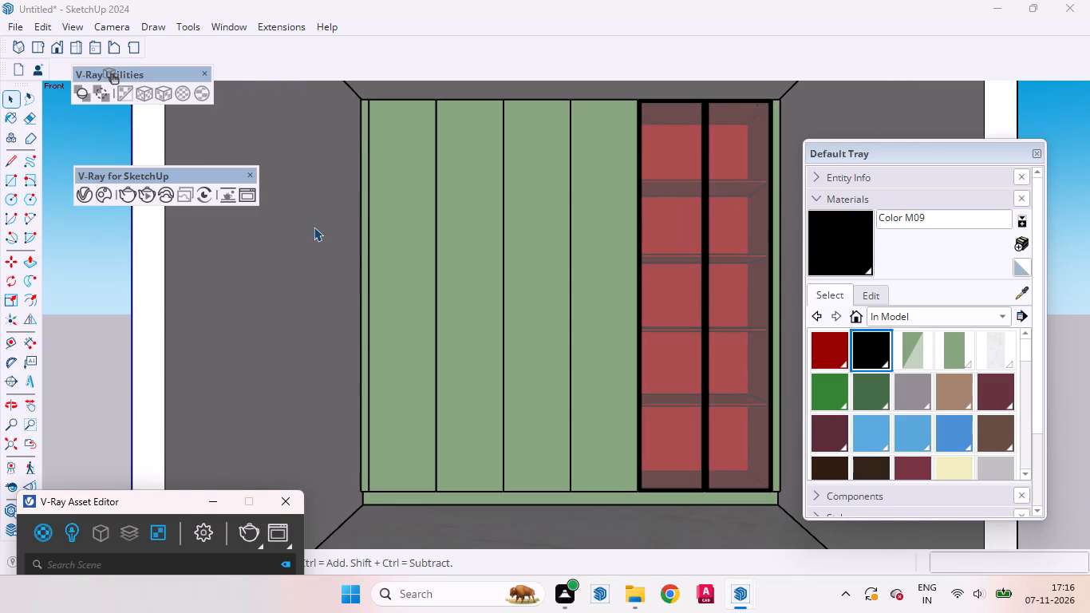
scroll(621, 236, up, 1)
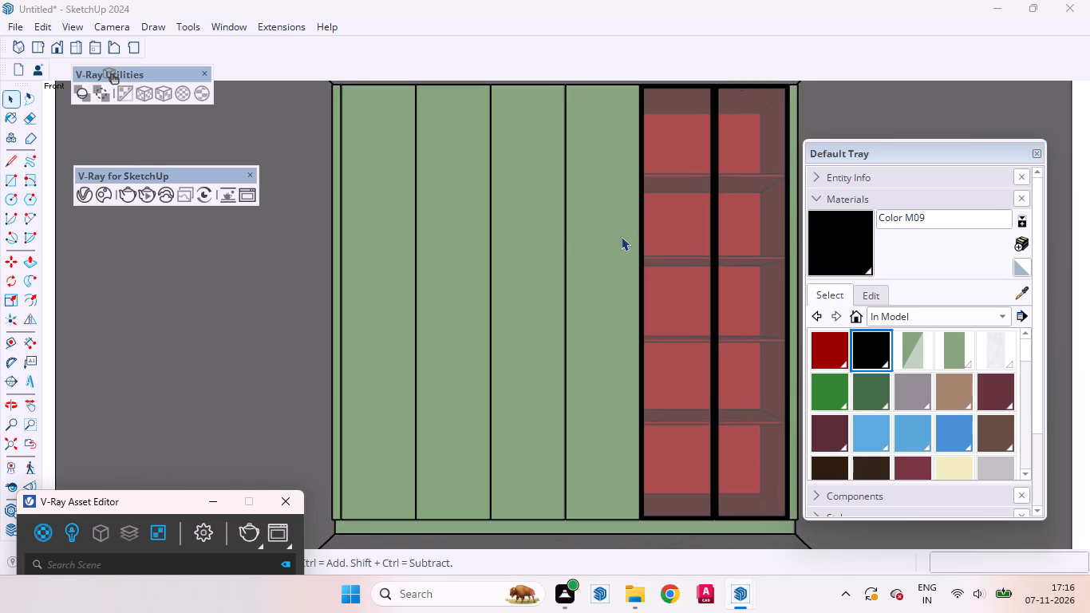
scroll(622, 236, down, 1)
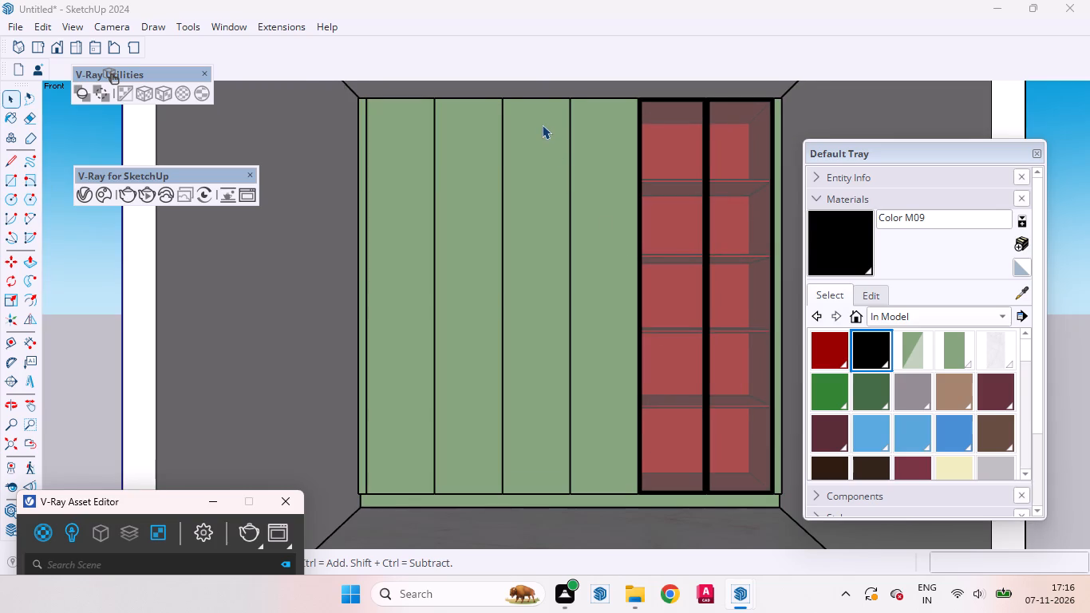
scroll(542, 125, up, 1)
scroll(542, 125, down, 1)
scroll(542, 125, up, 1)
scroll(545, 129, down, 1)
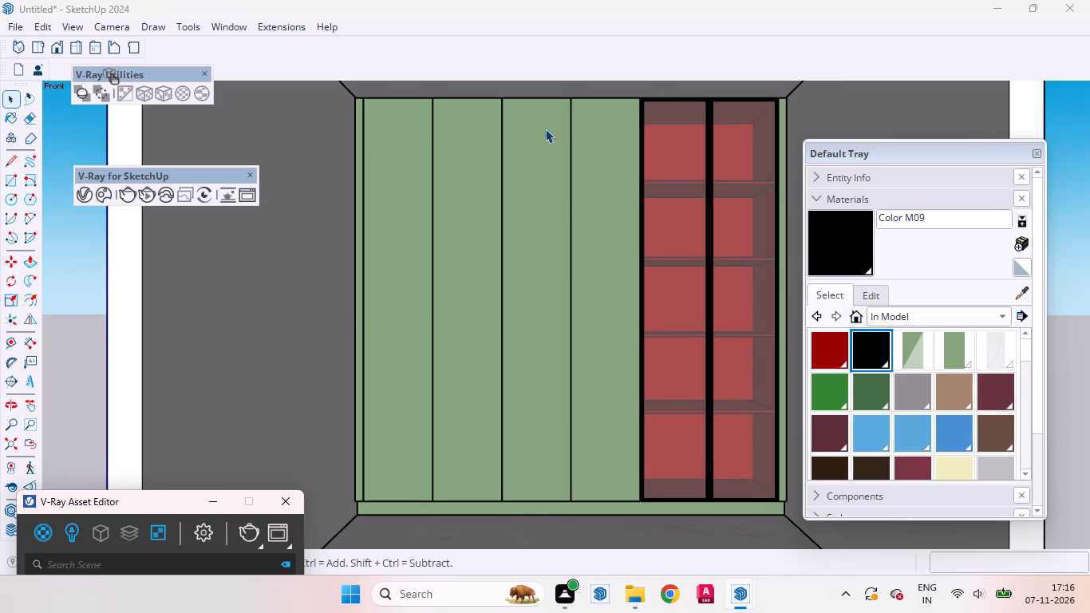
scroll(555, 176, down, 1)
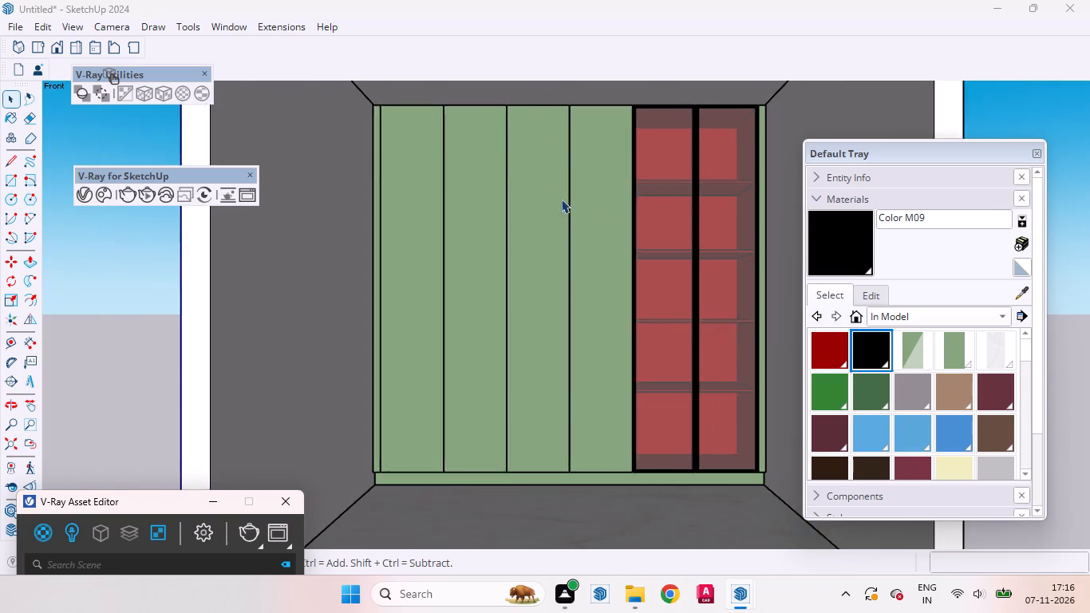
scroll(561, 199, down, 1)
scroll(504, 99, up, 2)
scroll(504, 99, down, 1)
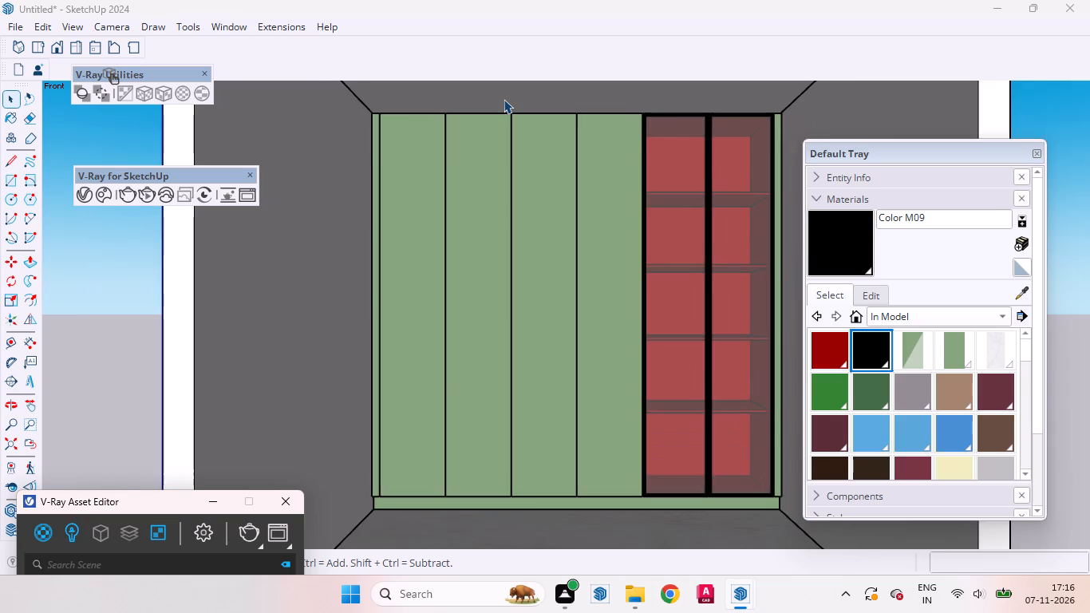
scroll(504, 99, up, 1)
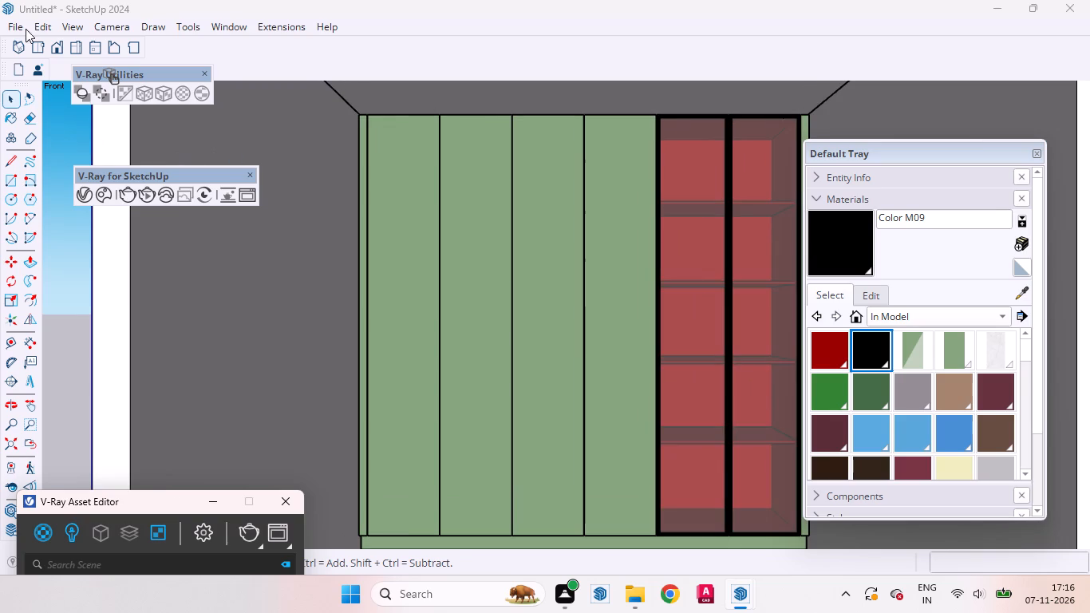
click(73, 32)
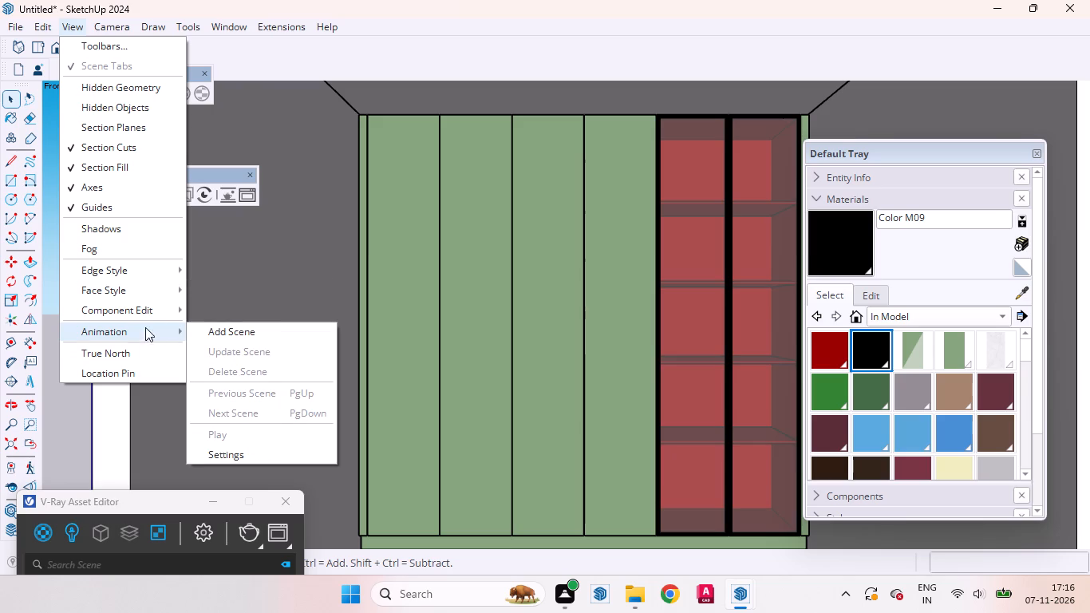
click(219, 322)
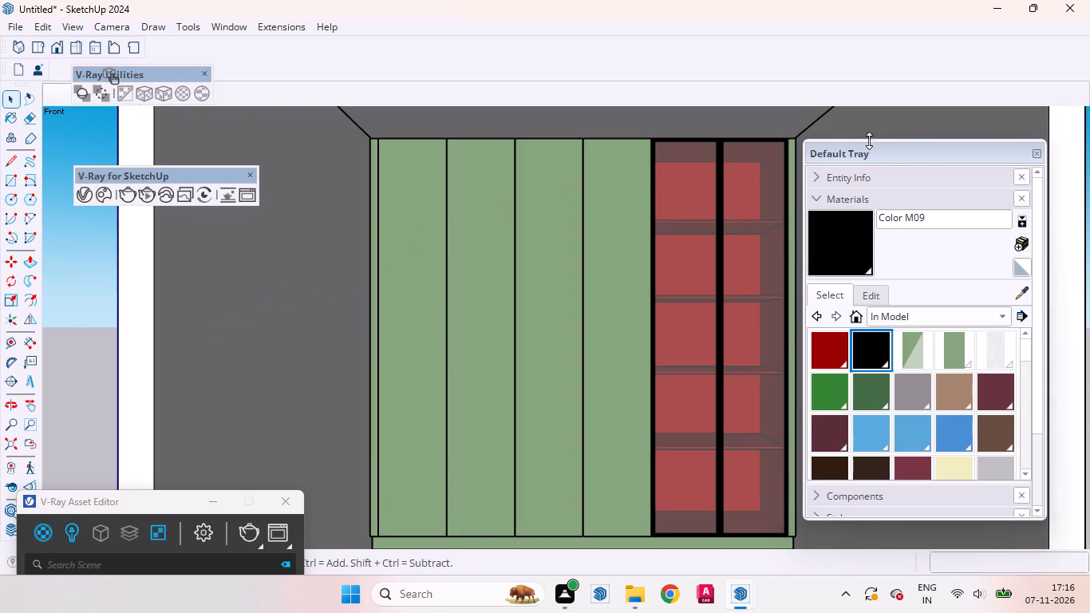
Move the Default Tray clear of the wardrobe.
drag(922, 155, 976, 194)
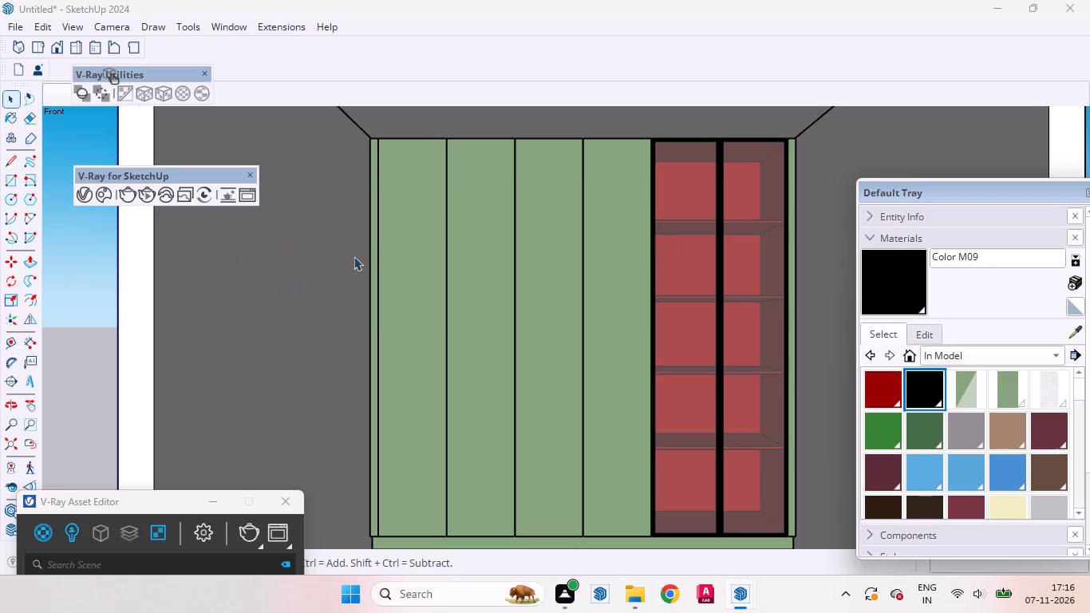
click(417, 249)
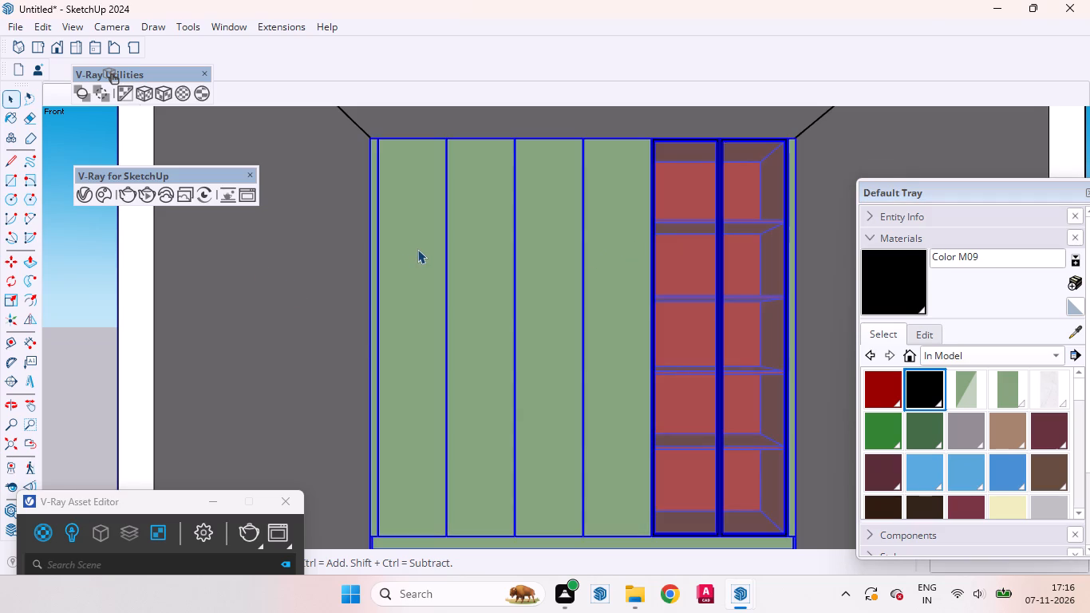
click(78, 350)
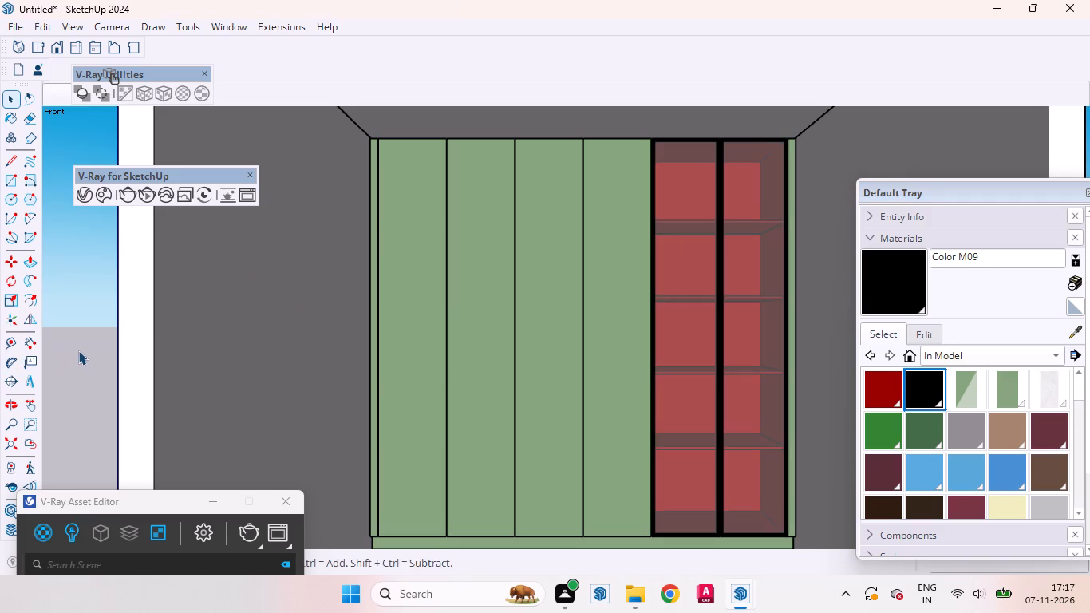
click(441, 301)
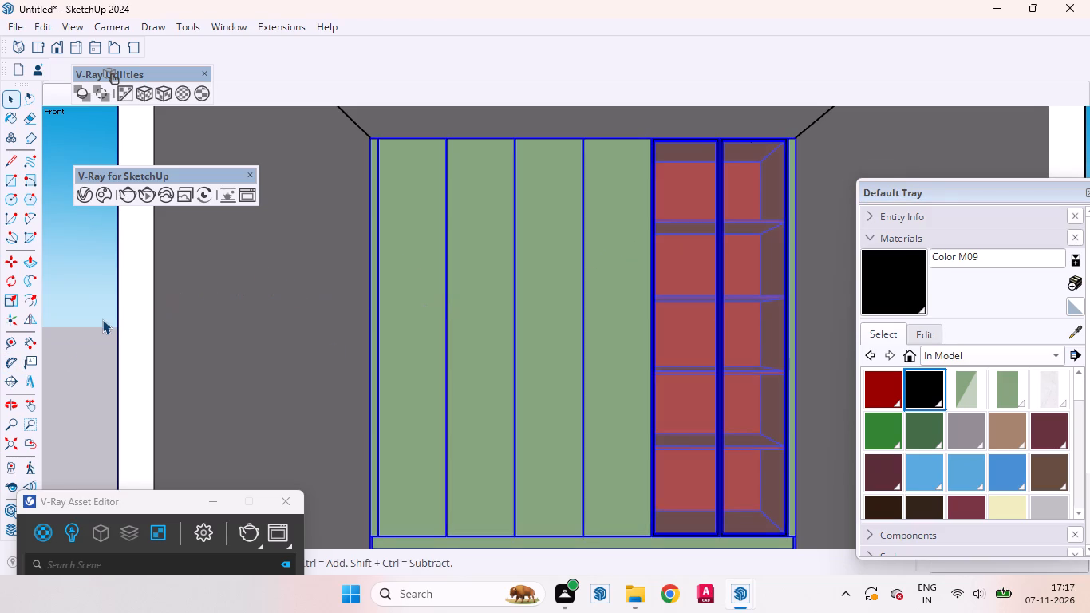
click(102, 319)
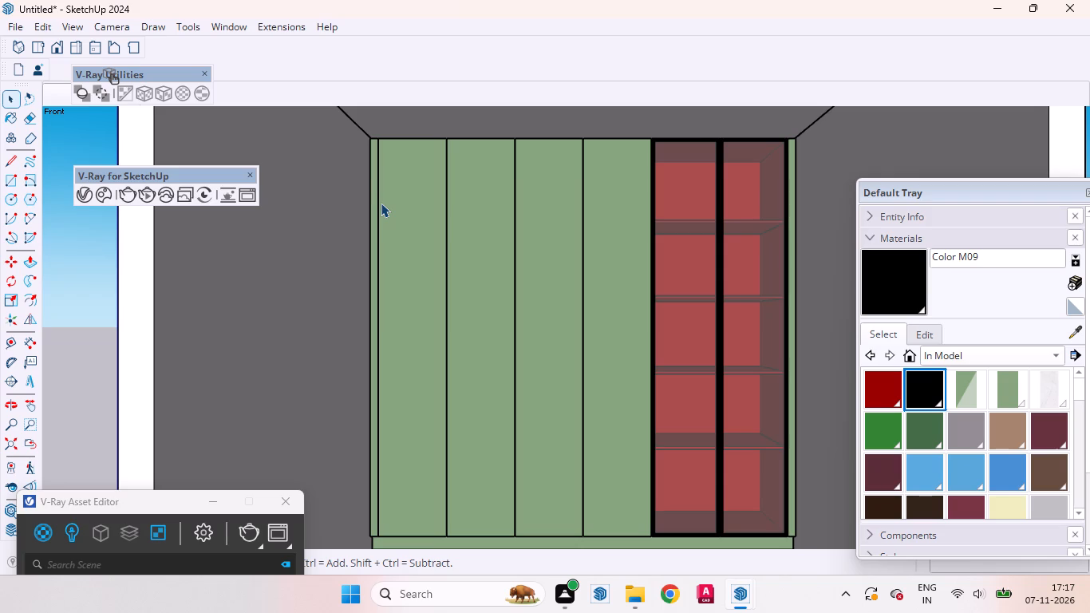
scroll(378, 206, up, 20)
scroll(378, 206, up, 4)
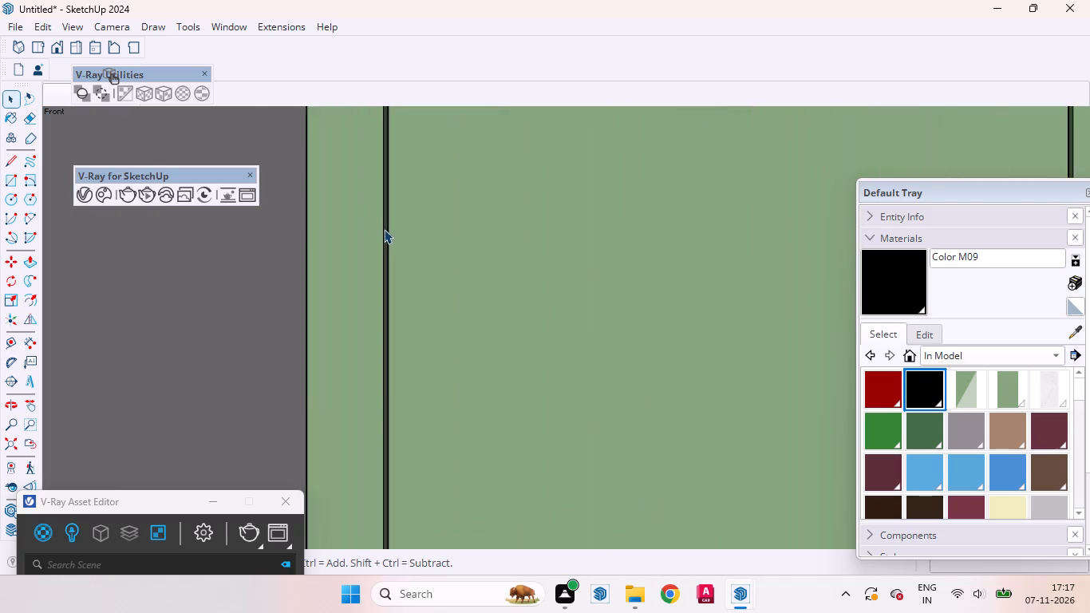
Return to the saved Scene 1 view showing the green doors and glazed red shelving frontally.
scroll(384, 229, up, 2)
scroll(384, 229, down, 1)
scroll(384, 229, up, 9)
middle_drag(401, 253, 540, 295)
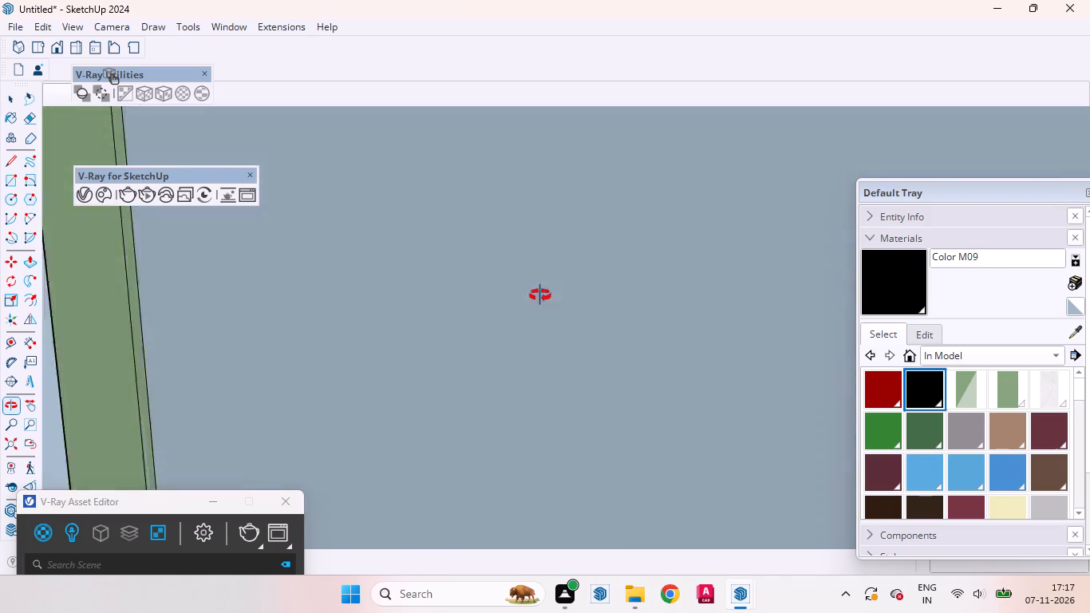
middle_drag(540, 295, 505, 295)
scroll(283, 386, up, 5)
scroll(386, 289, up, 4)
middle_click(397, 286)
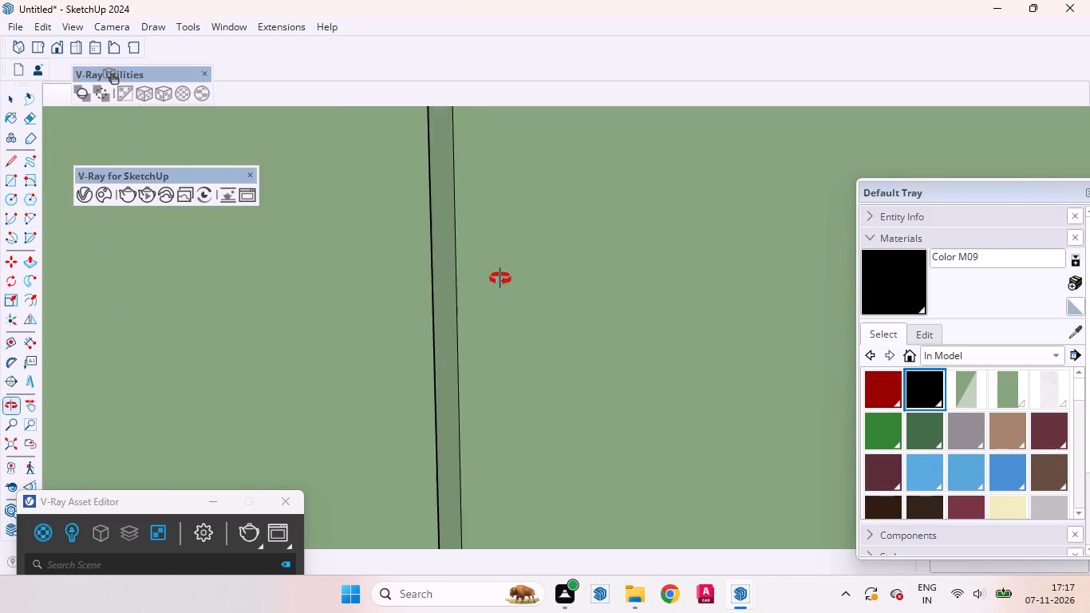
click(55, 86)
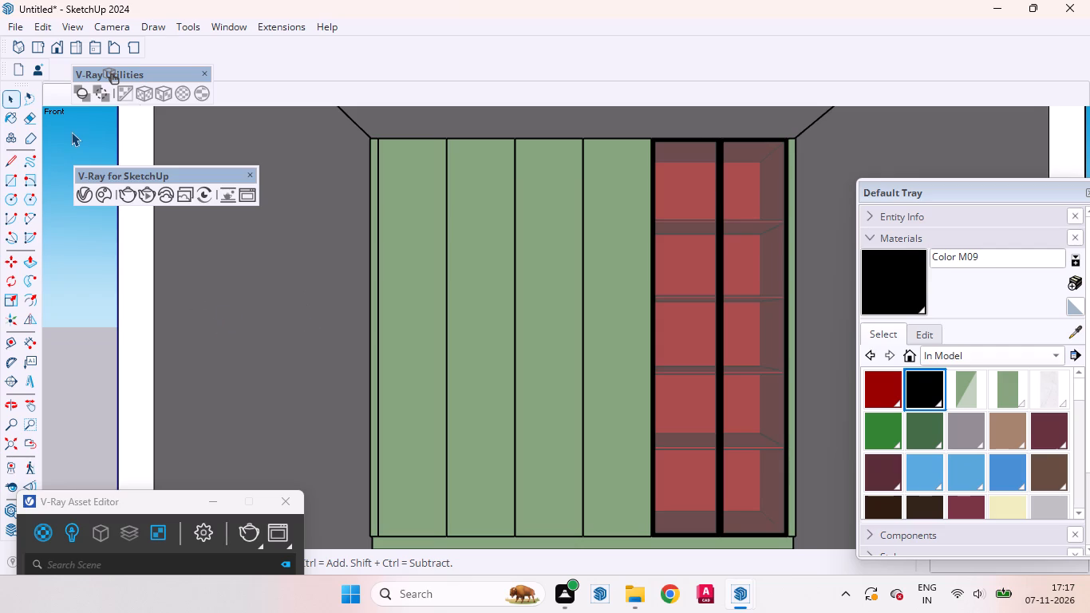
Reposition the V-Ray for SketchUp toolbar and move the V-Ray Utilities toolbar off the Scene 1 tab.
drag(223, 173, 243, 161)
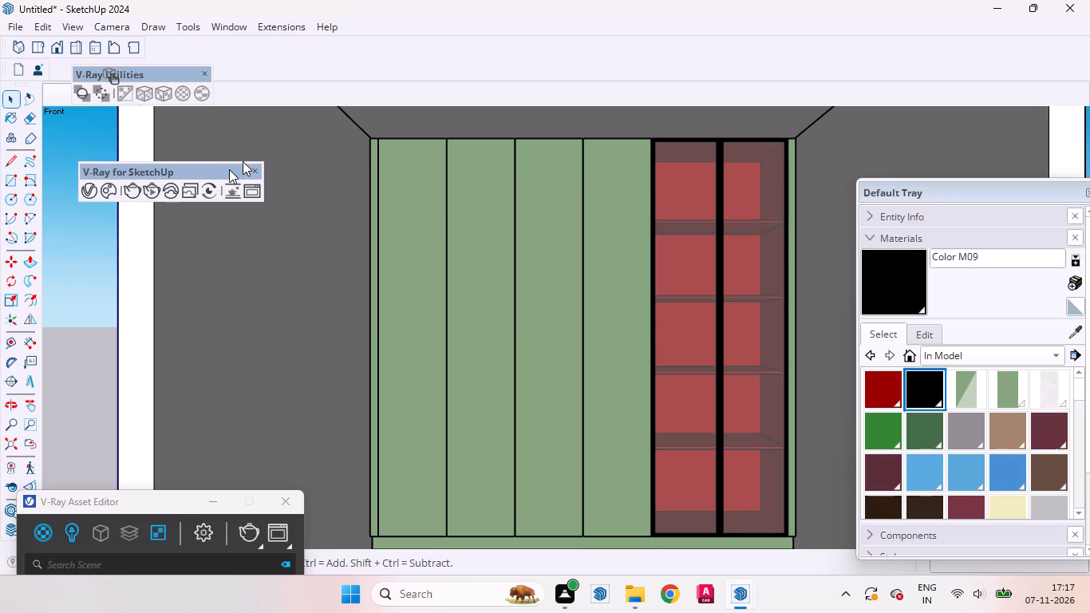
drag(243, 161, 369, 162)
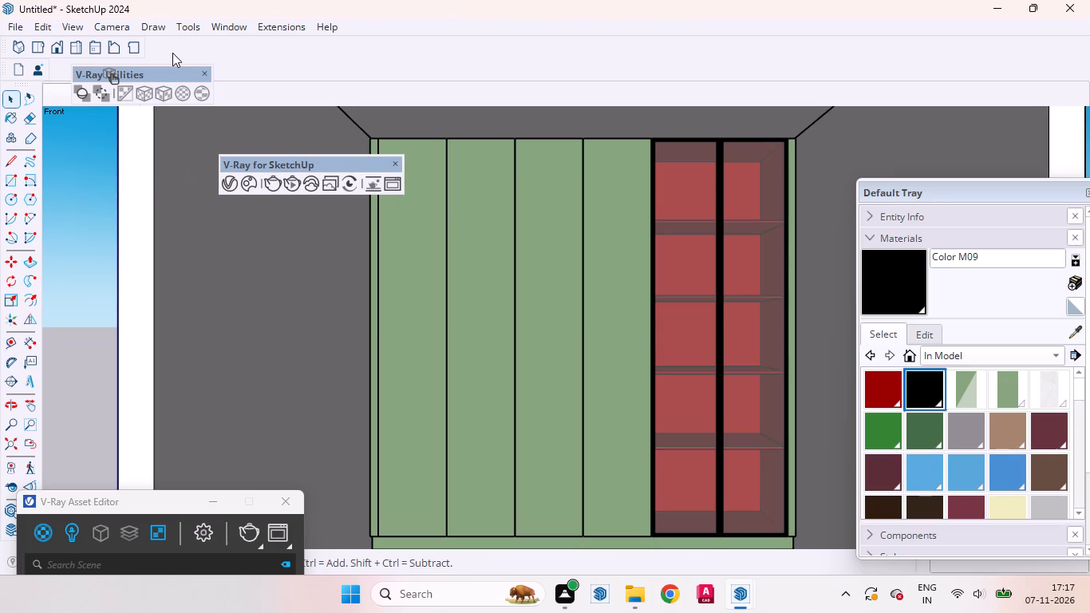
click(172, 63)
drag(176, 73, 176, 73)
drag(176, 73, 192, 238)
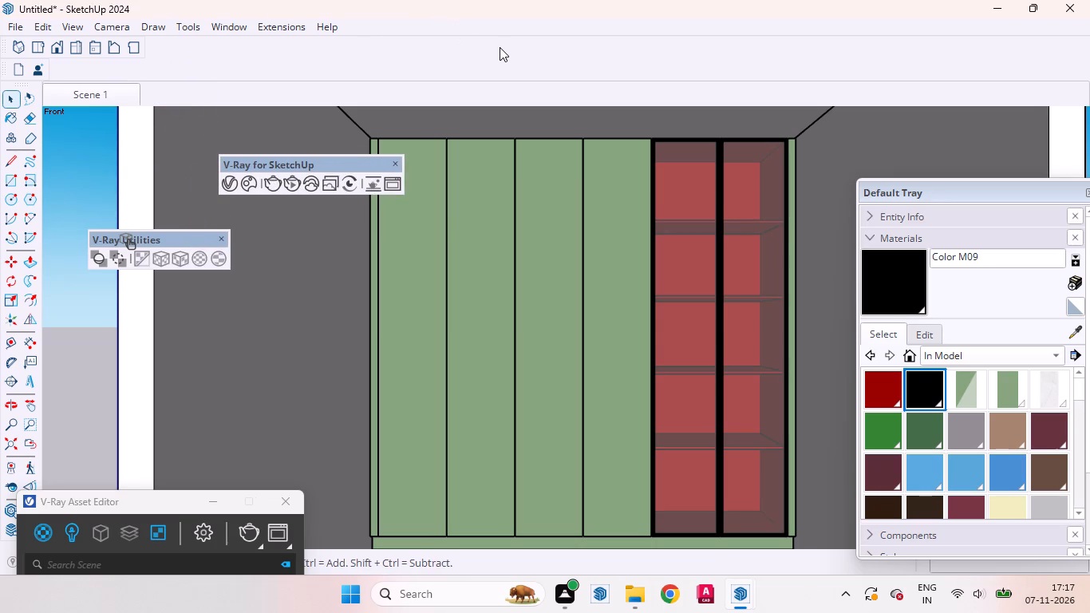
Hide the Trimble Connect toolbar.
right_click(500, 47)
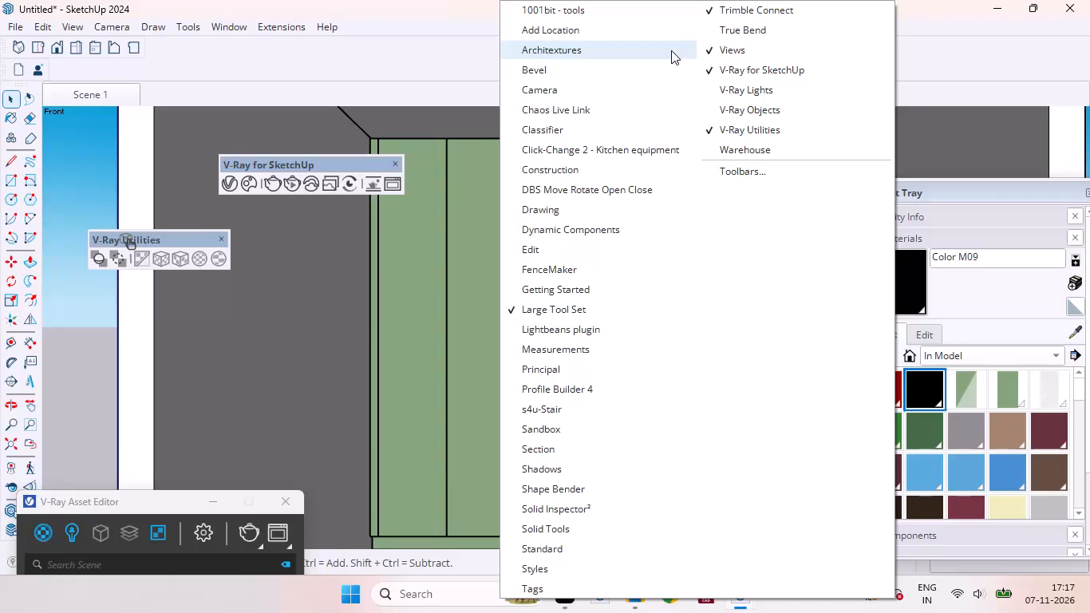
click(725, 12)
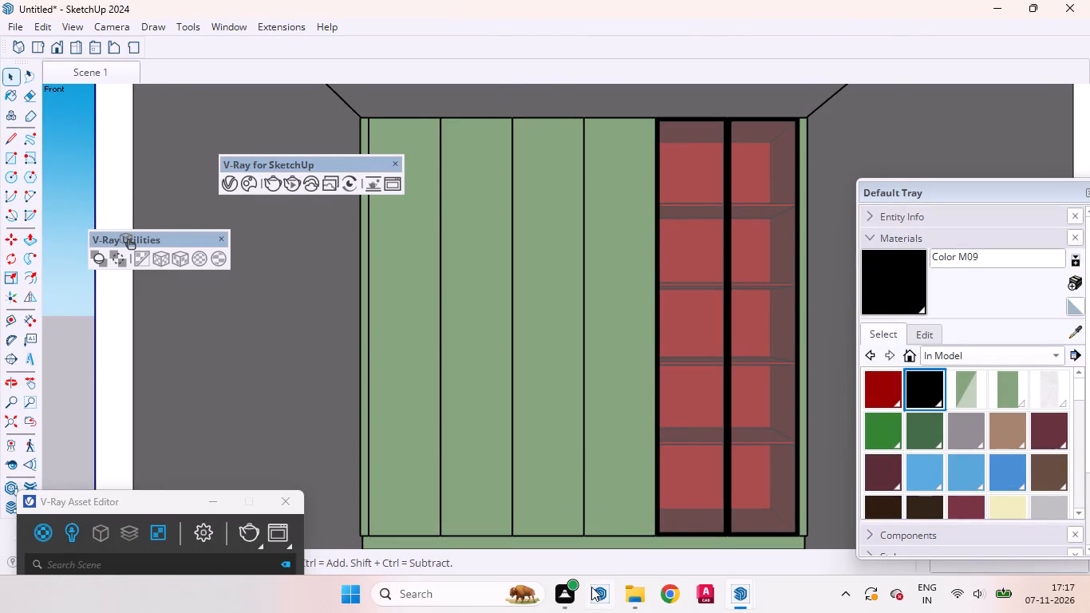
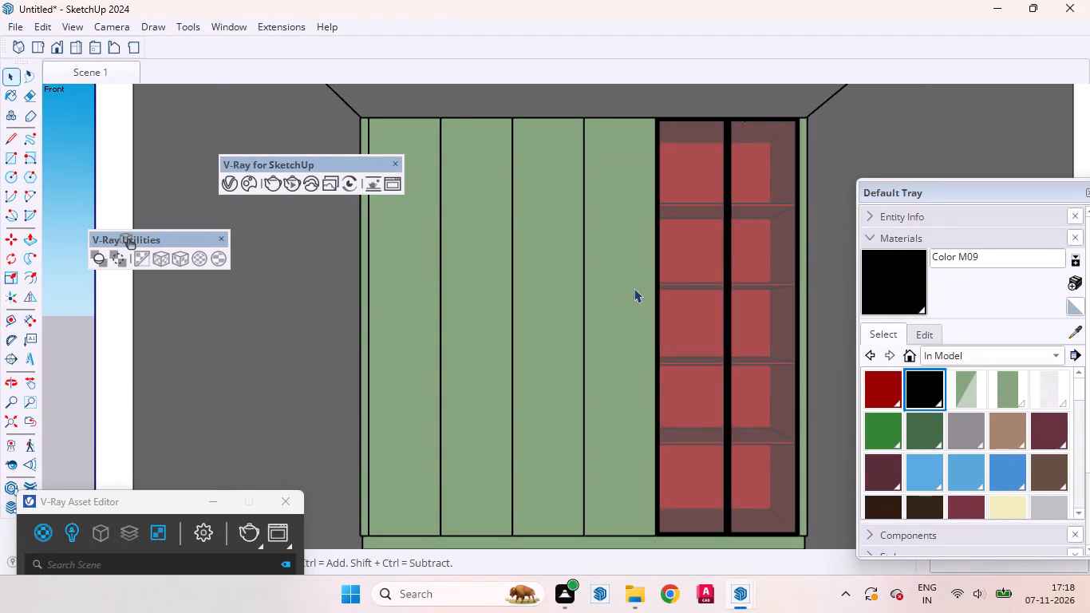
Examine the upper corner where the green wardrobe doors meet the ceiling and side wall.
scroll(639, 293, down, 5)
middle_drag(626, 289, 503, 251)
scroll(519, 219, up, 5)
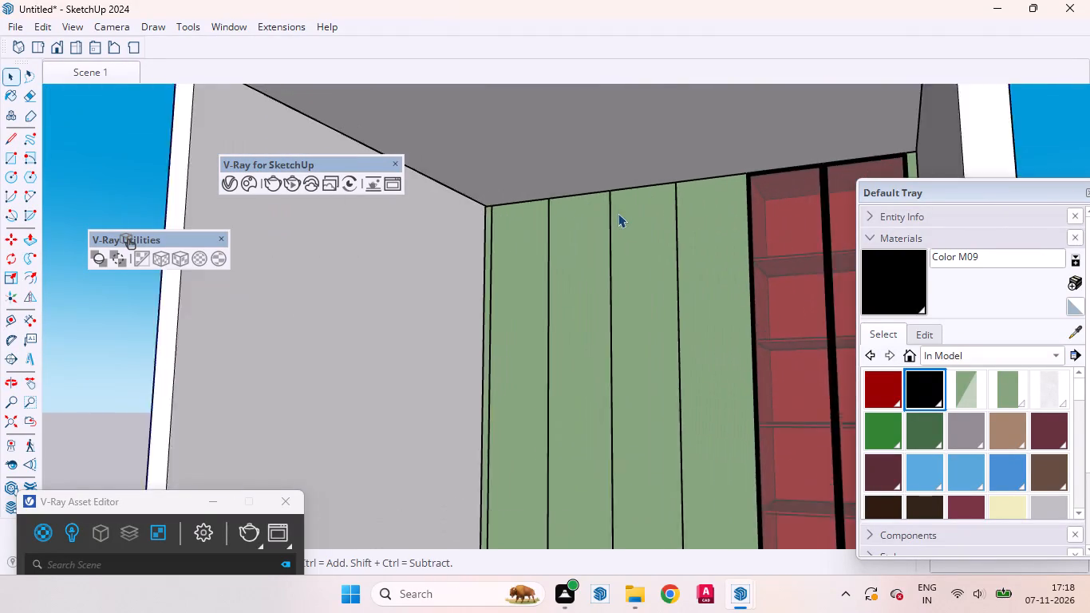
scroll(618, 213, up, 1)
scroll(630, 223, down, 1)
scroll(632, 225, up, 1)
scroll(632, 226, down, 11)
scroll(629, 190, up, 11)
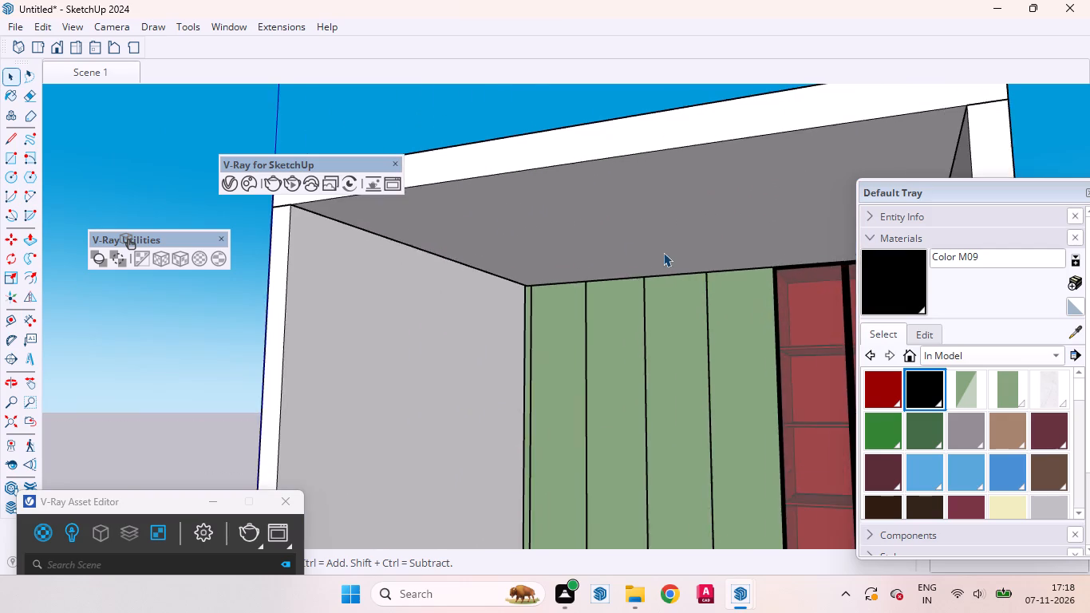
middle_drag(659, 258, 582, 266)
scroll(574, 263, up, 1)
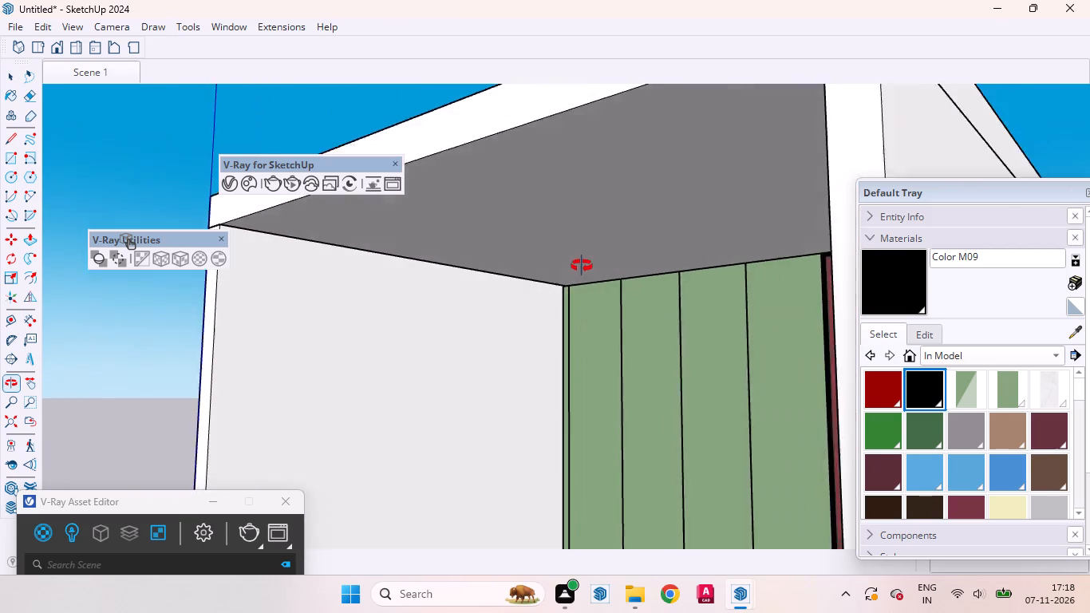
middle_drag(582, 266, 586, 267)
scroll(586, 267, down, 1)
scroll(586, 267, up, 8)
scroll(612, 265, down, 1)
scroll(669, 268, up, 10)
middle_drag(671, 275, 640, 299)
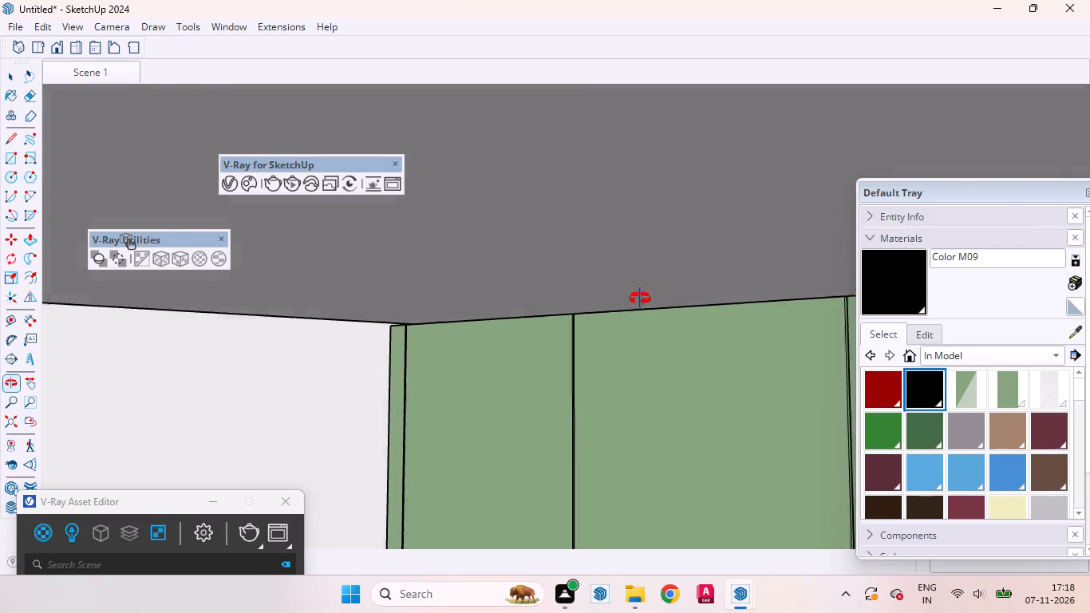
middle_drag(640, 299, 570, 297)
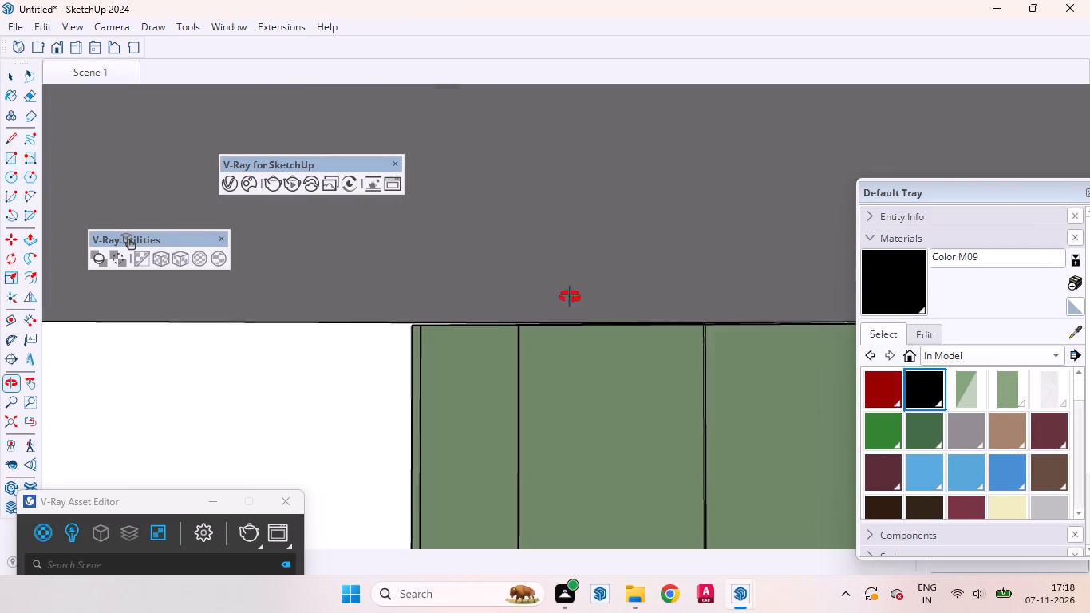
middle_drag(570, 297, 571, 295)
scroll(579, 295, up, 4)
scroll(606, 295, down, 1)
scroll(627, 294, up, 6)
middle_drag(653, 293, 681, 308)
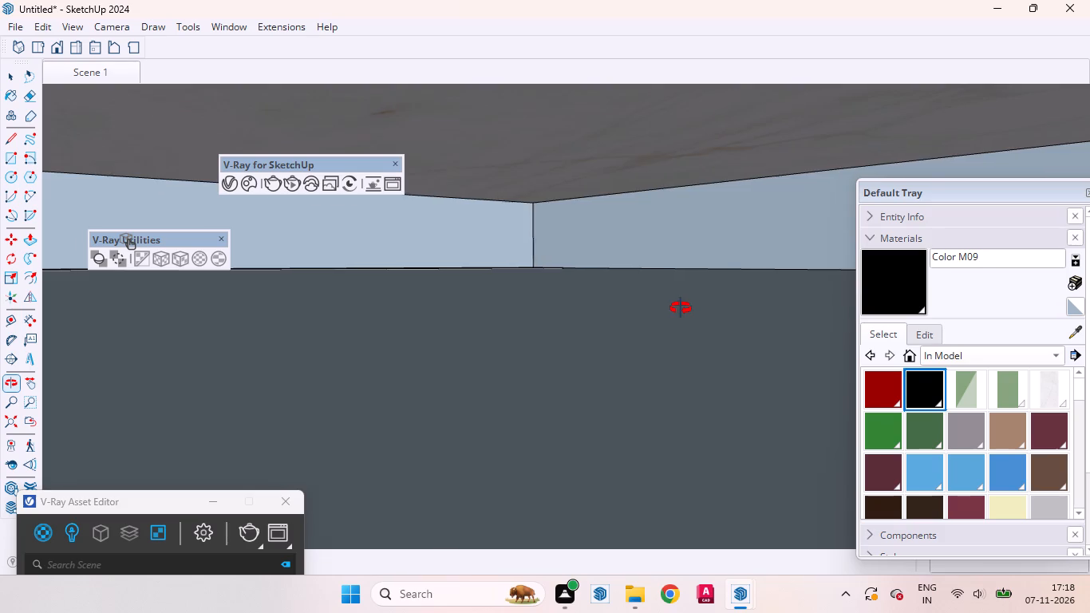
middle_drag(681, 308, 646, 276)
scroll(611, 270, up, 1)
scroll(610, 269, down, 2)
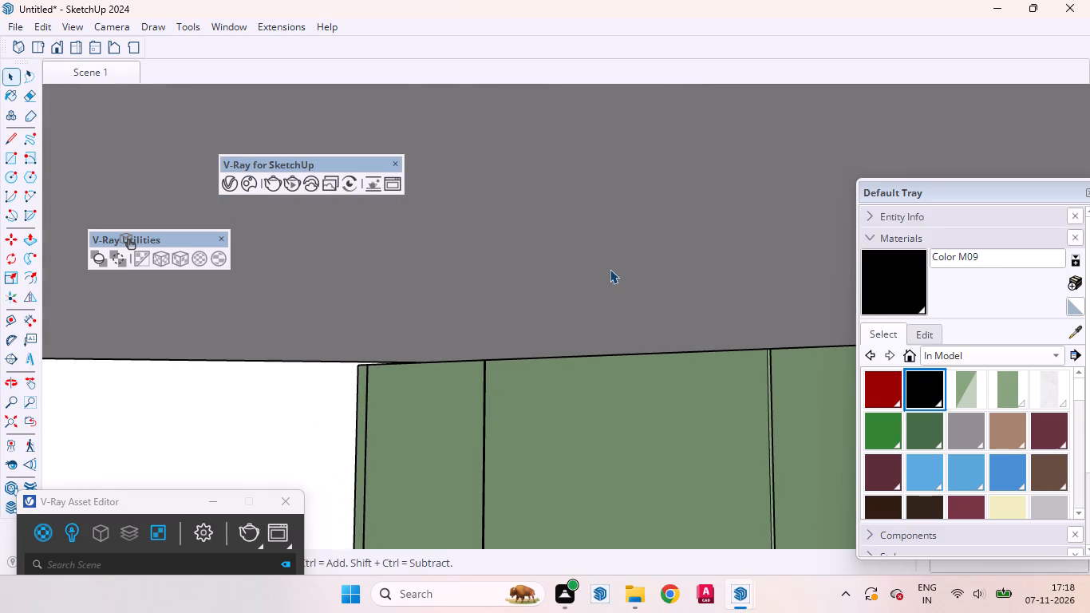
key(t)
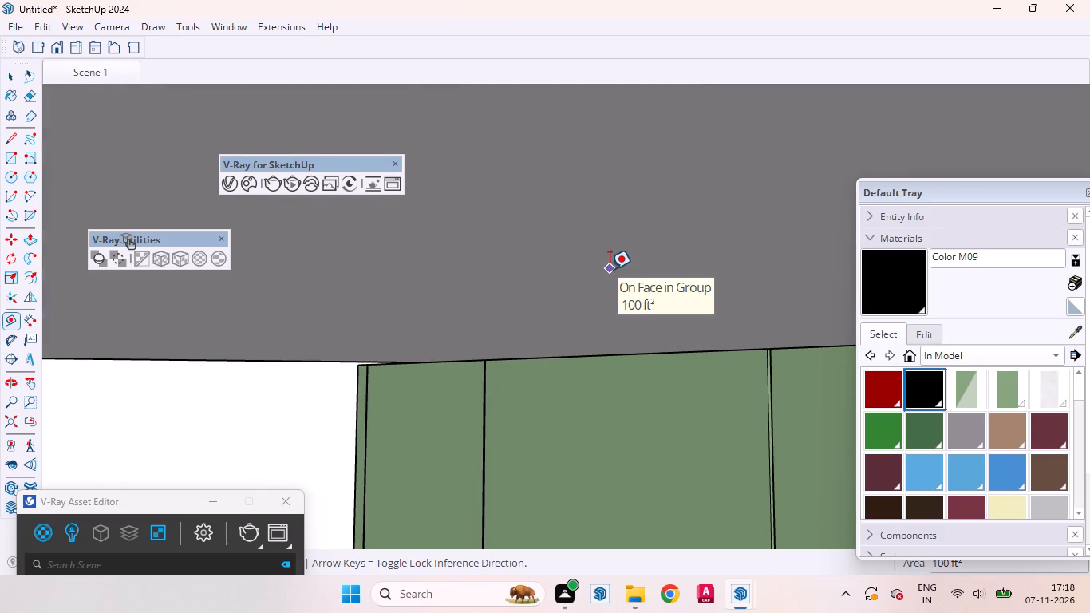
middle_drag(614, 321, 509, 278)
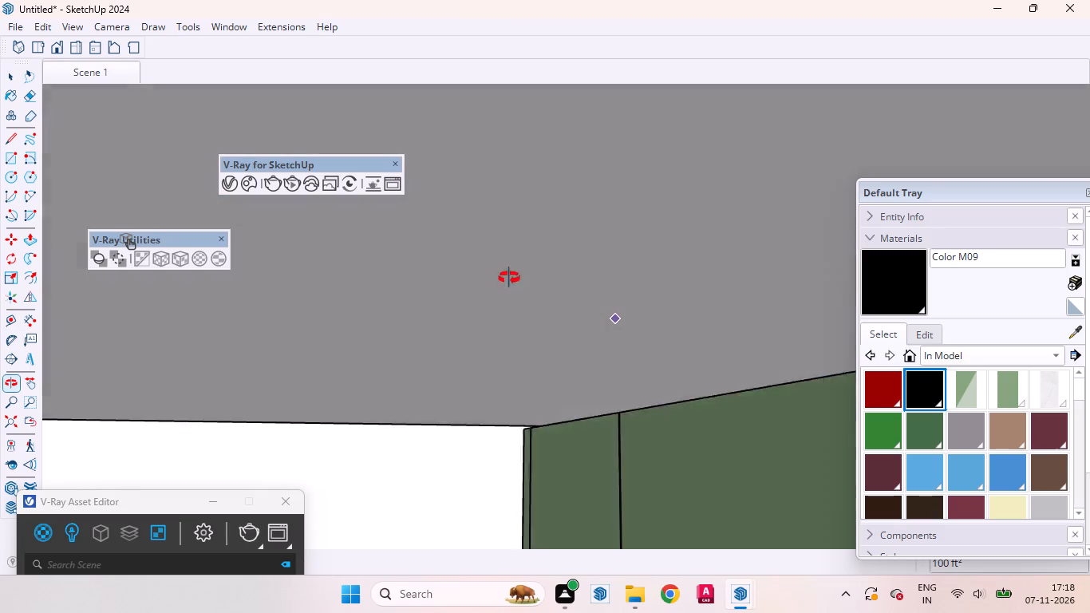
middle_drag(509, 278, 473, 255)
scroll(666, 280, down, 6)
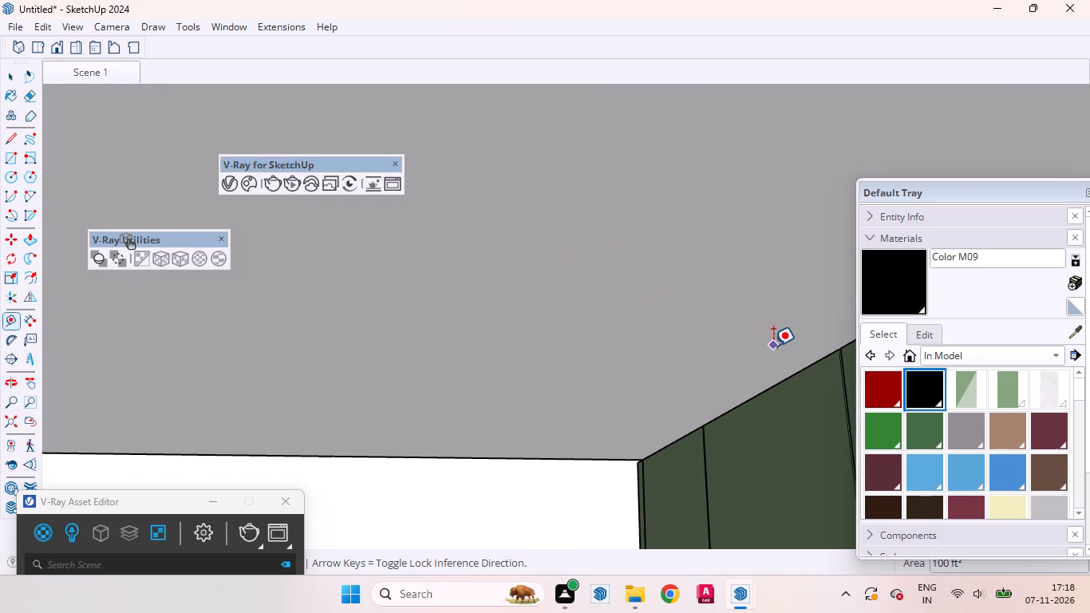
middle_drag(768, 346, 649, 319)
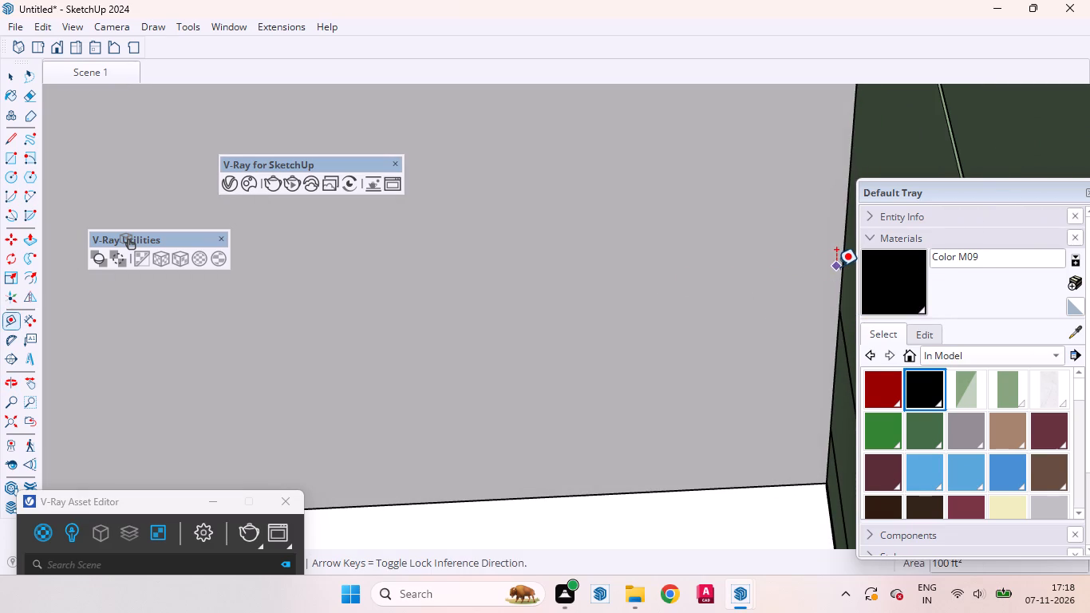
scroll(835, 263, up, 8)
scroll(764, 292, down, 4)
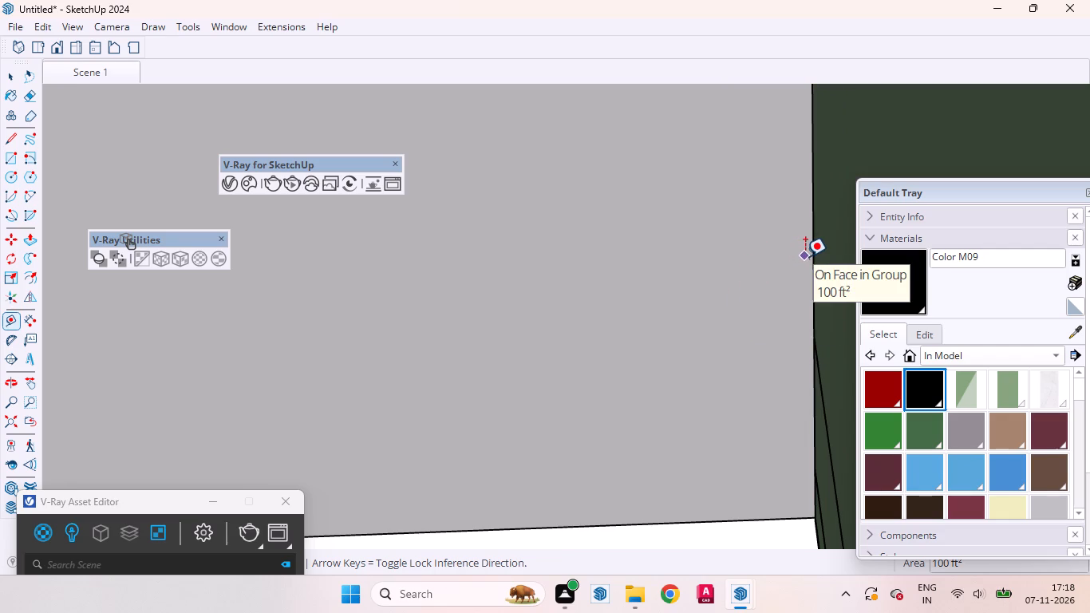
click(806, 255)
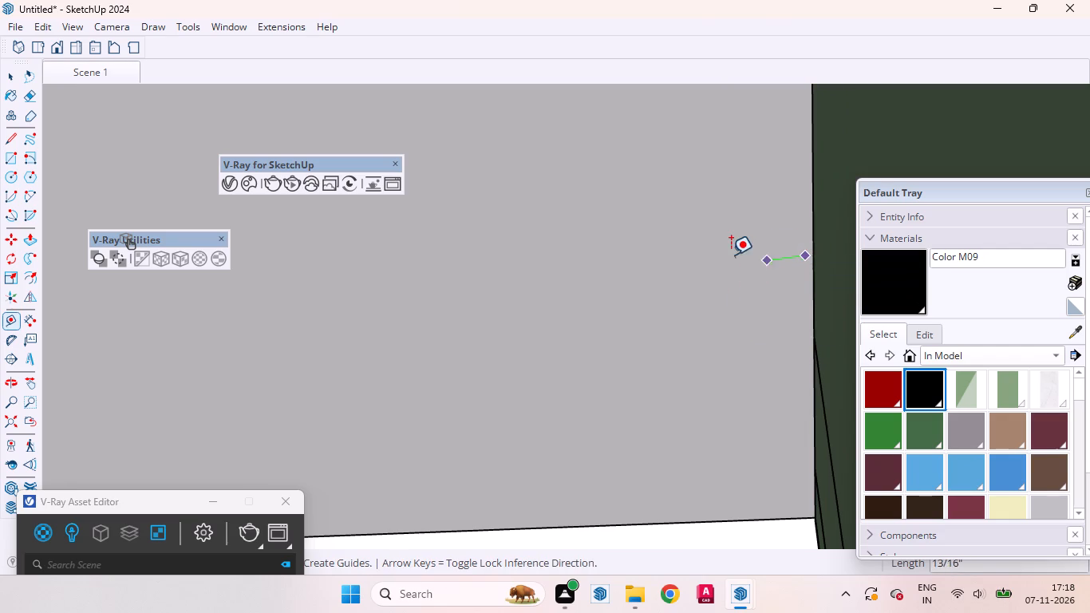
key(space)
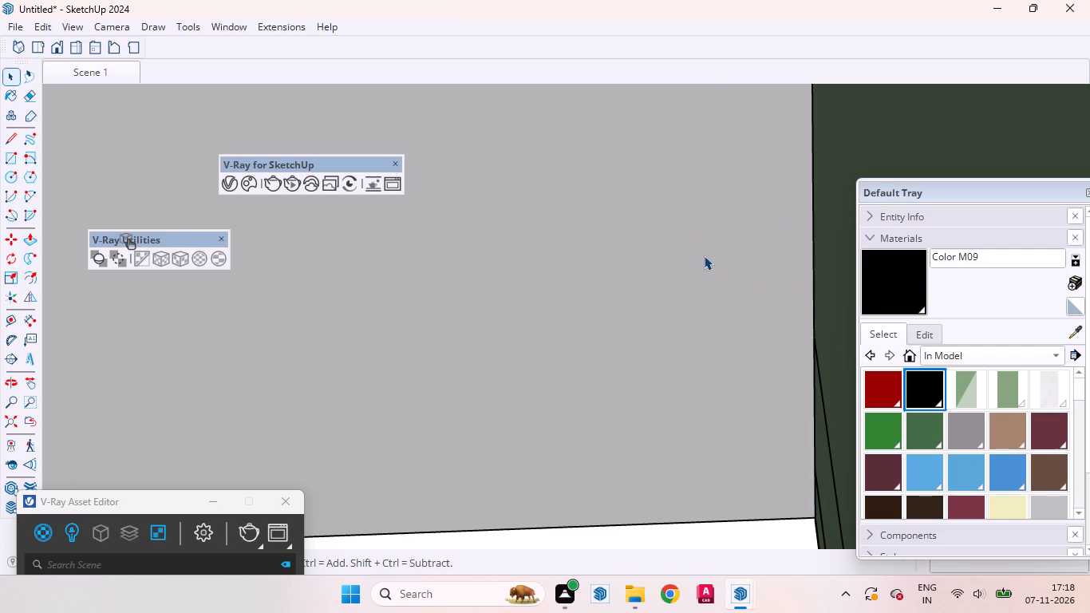
Return to the saved Scene 1 view and frame the whole wardrobe with the surrounding room walls, ceiling and floor.
click(105, 69)
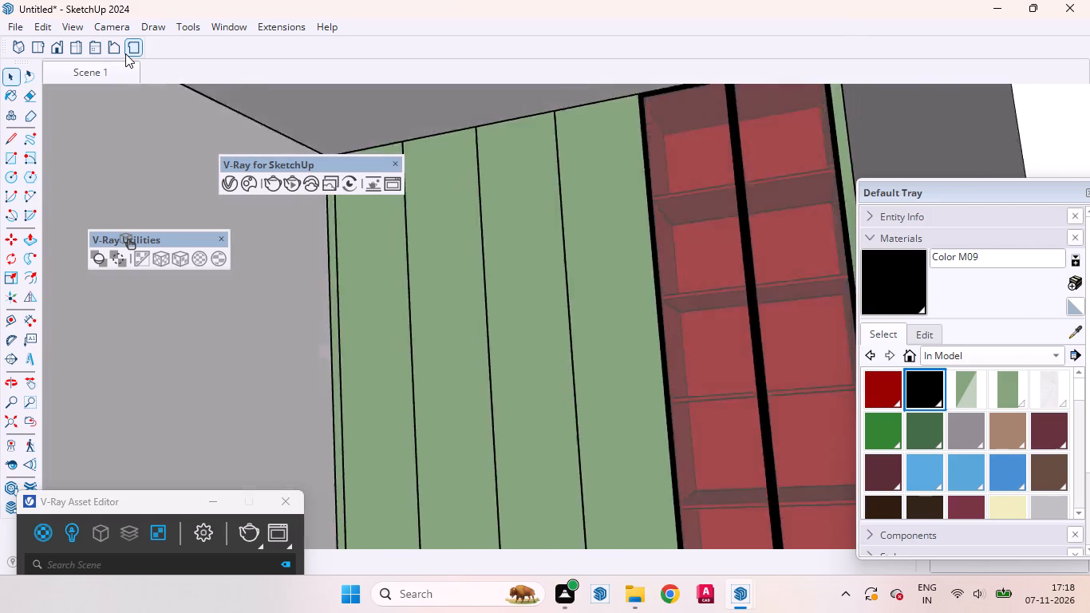
scroll(551, 144, up, 1)
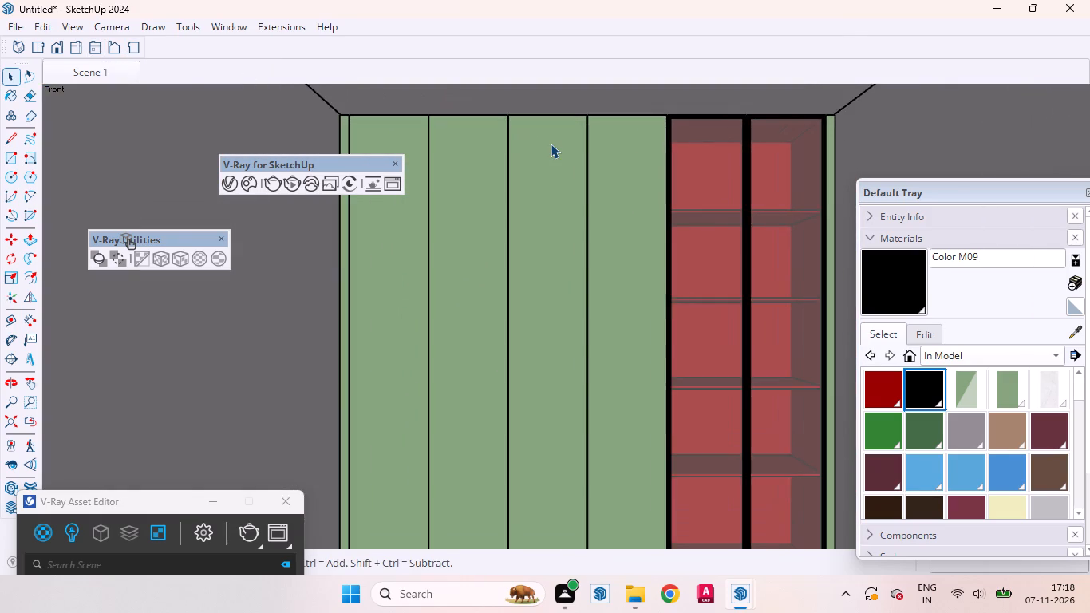
scroll(551, 144, down, 4)
middle_drag(547, 177, 536, 186)
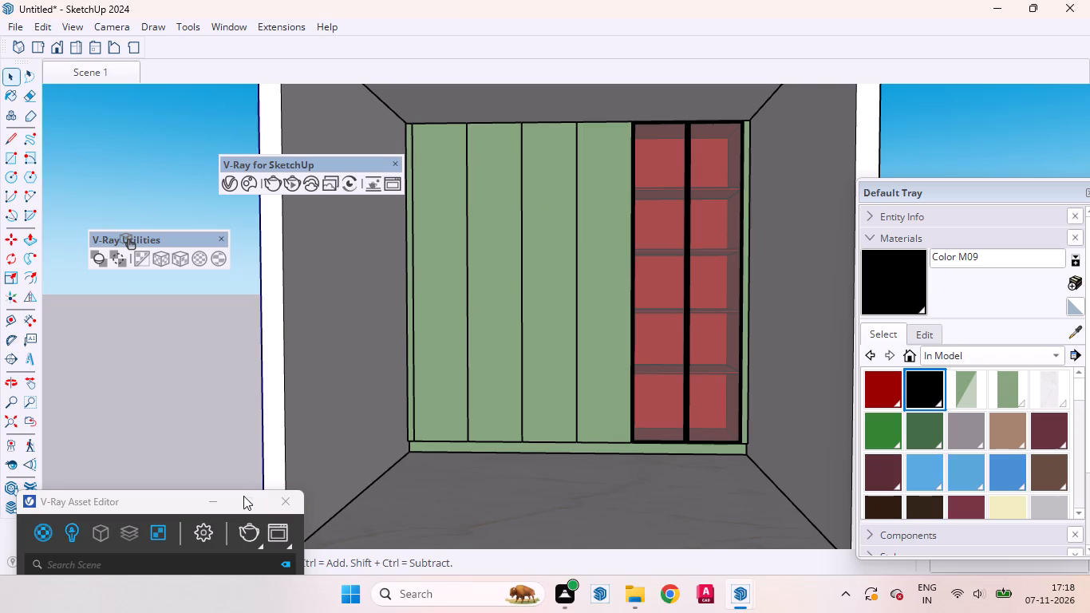
Reposition the V-Ray Asset Editor so that its material list can be read.
drag(167, 510, 195, 225)
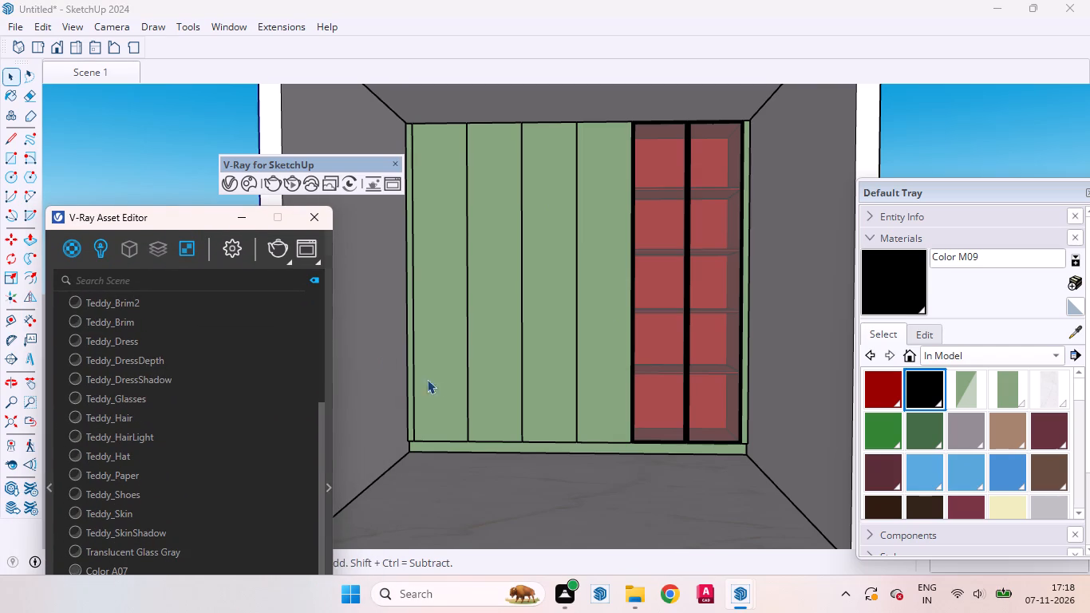
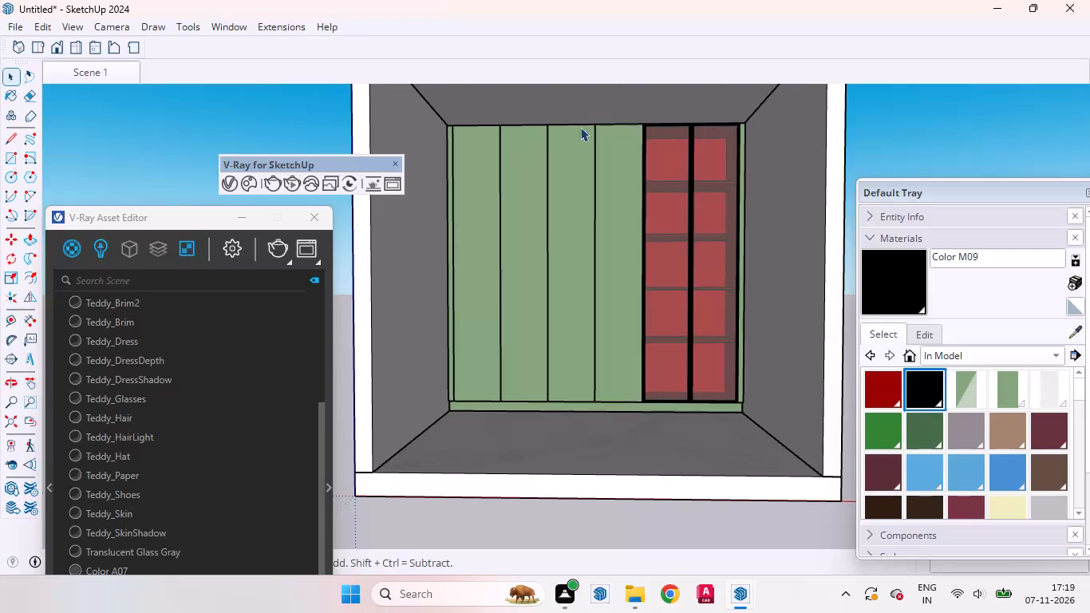
Place a guide line across the room's ceiling, offset 6' inward from its front edge.
scroll(579, 127, up, 7)
scroll(579, 127, down, 9)
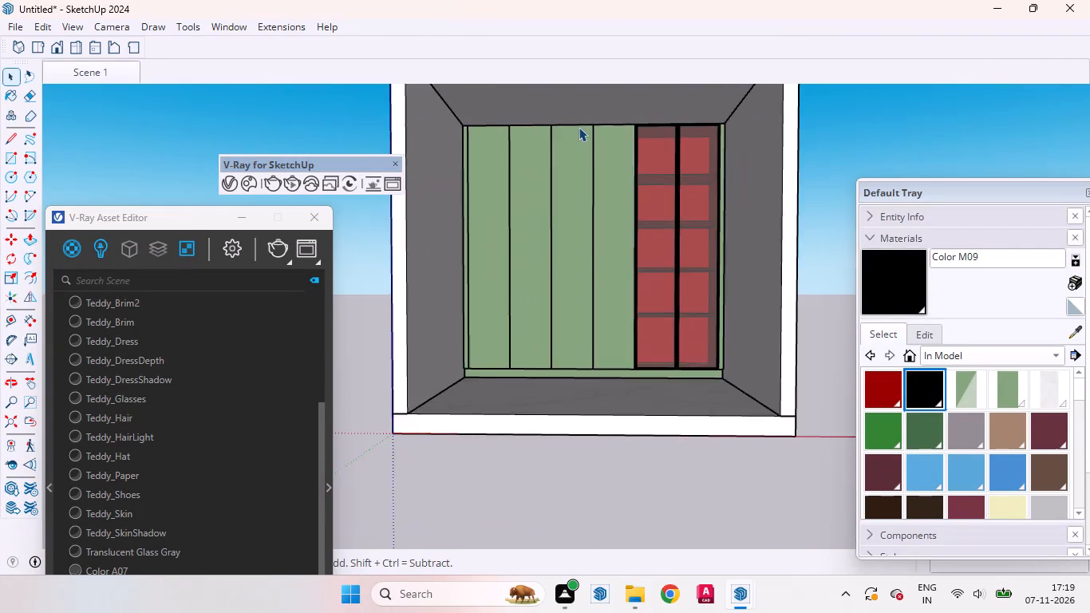
scroll(579, 127, down, 15)
scroll(612, 113, up, 2)
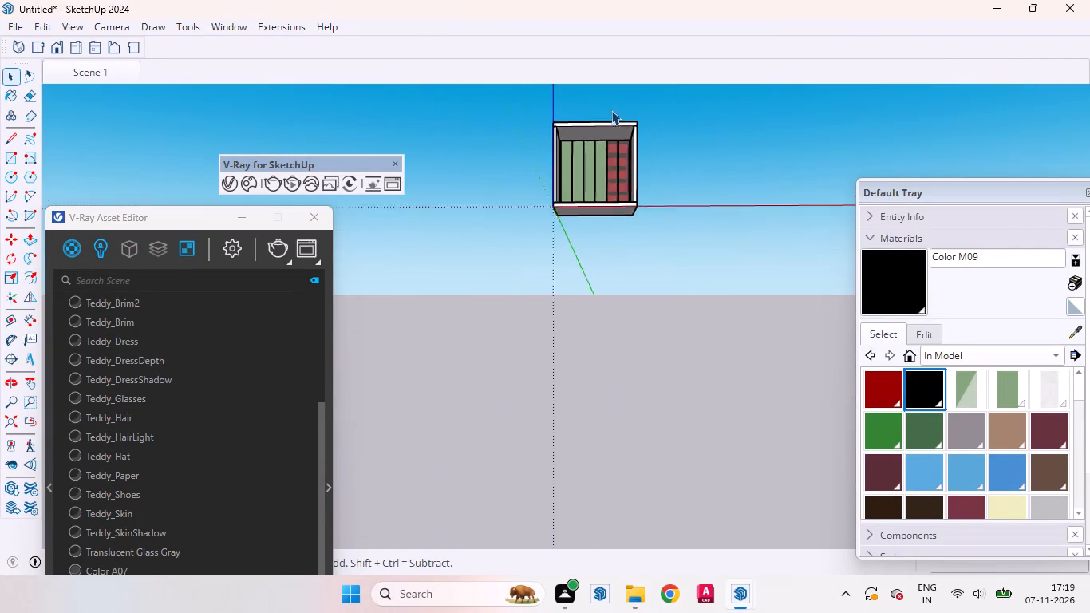
scroll(611, 110, up, 9)
middle_drag(594, 171, 549, 219)
scroll(549, 219, up, 5)
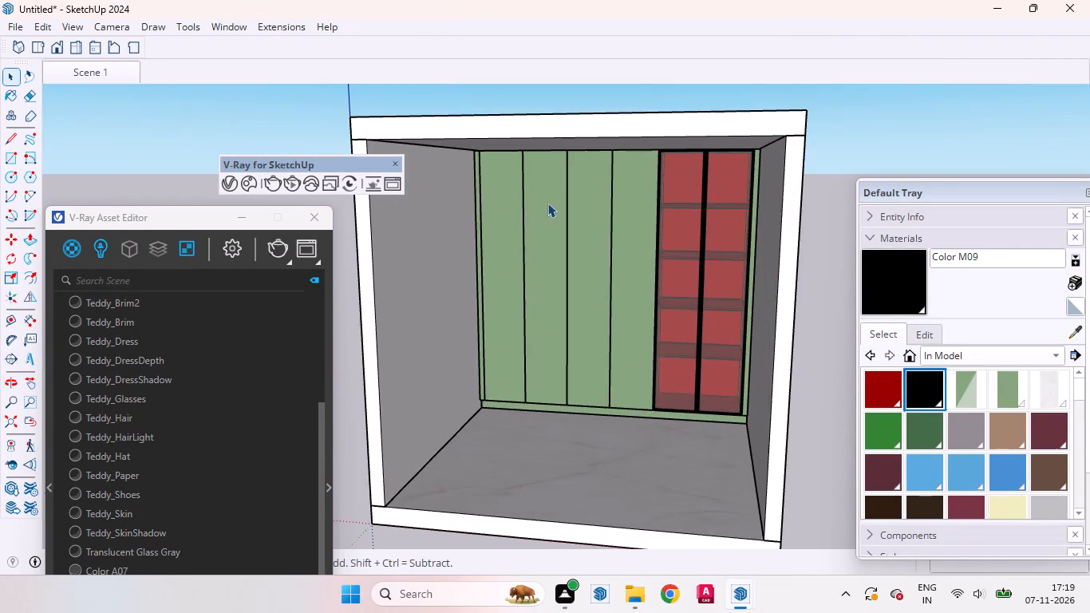
scroll(546, 199, up, 6)
scroll(546, 198, down, 4)
middle_drag(571, 206, 481, 127)
scroll(500, 134, down, 10)
key(t)
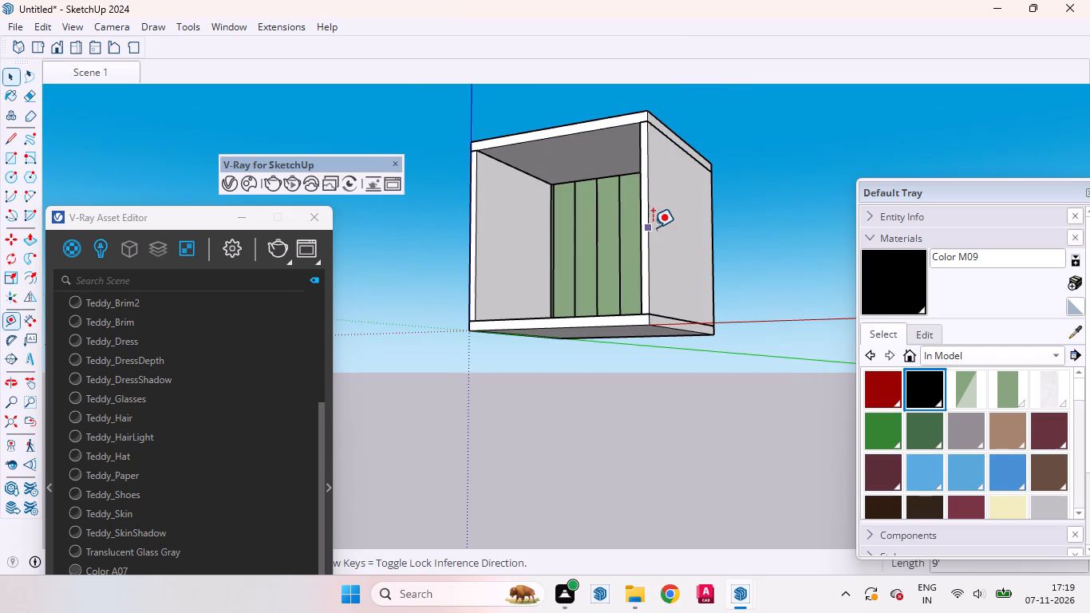
scroll(586, 161, up, 8)
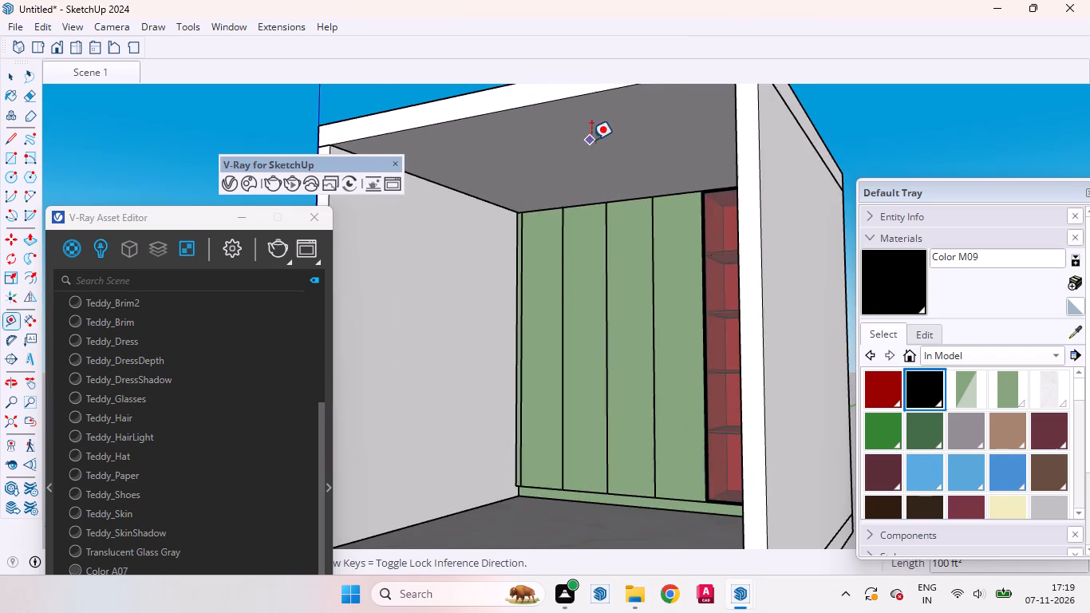
scroll(597, 145, down, 5)
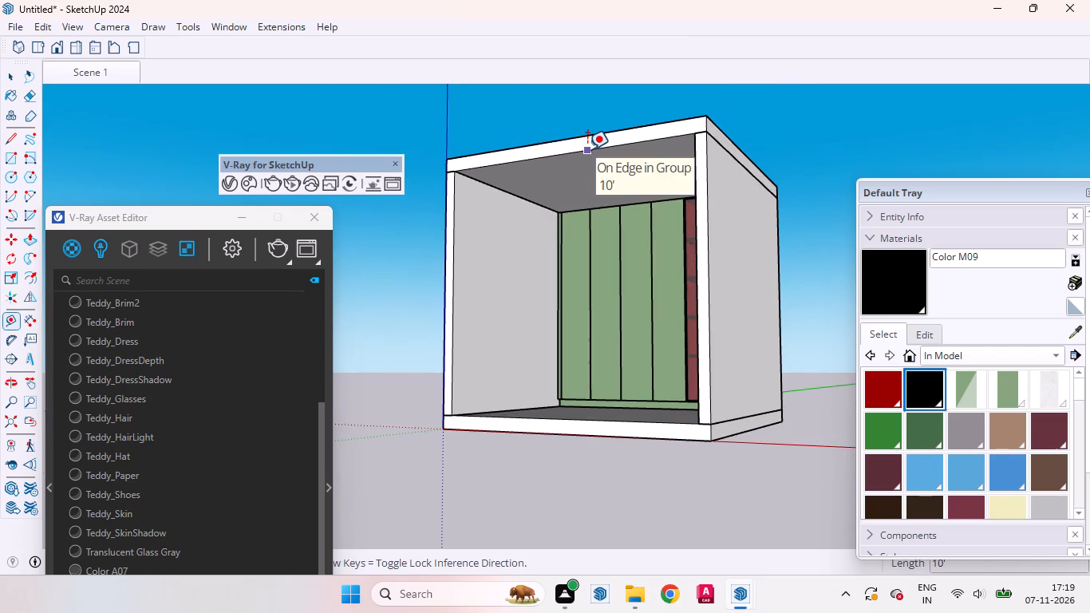
click(587, 149)
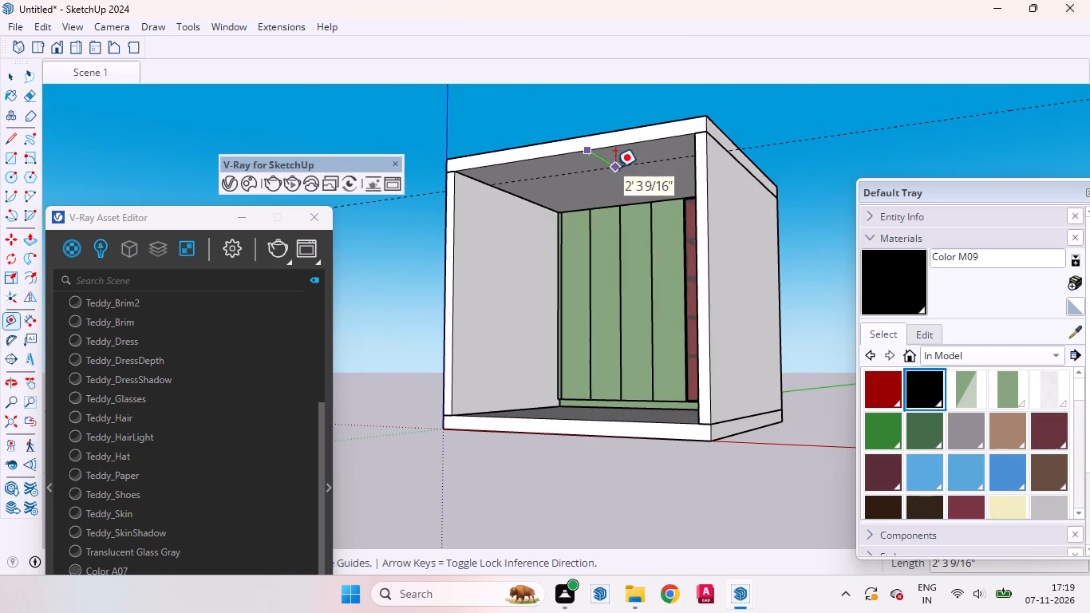
text(6')
key(Return)
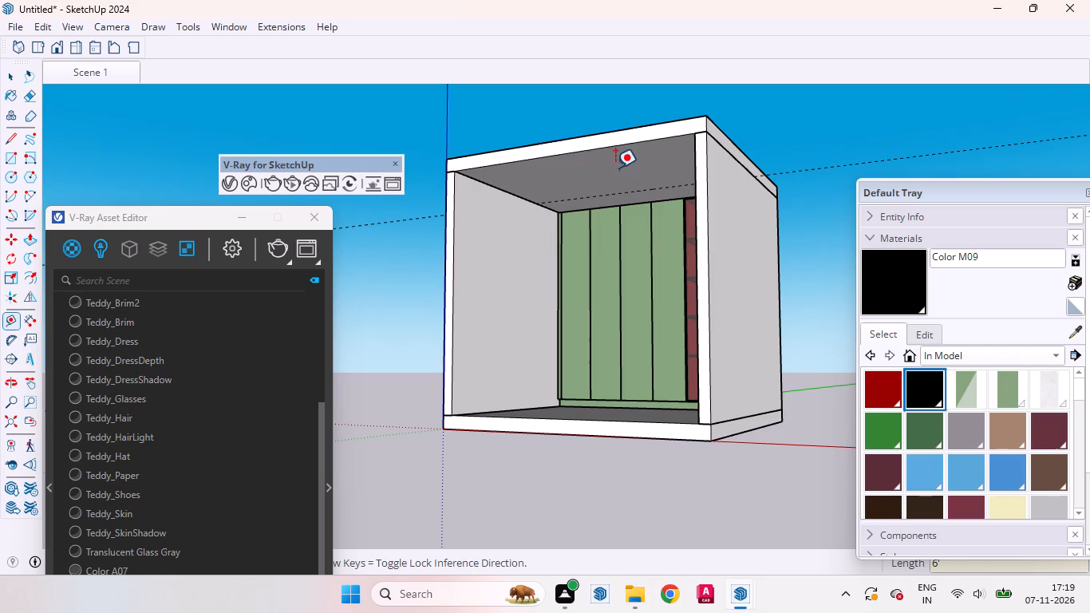
key(space)
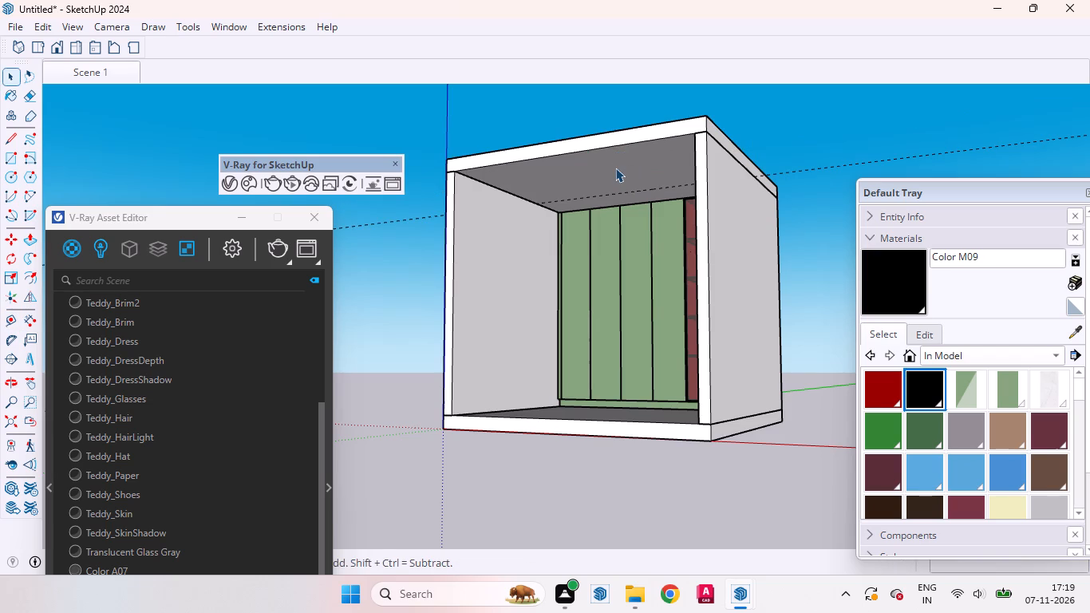
Examine the ceiling guide line in relation to the tops of the wardrobe doors and the surrounding walls.
scroll(615, 168, up, 10)
middle_drag(650, 229, 713, 197)
scroll(707, 168, up, 3)
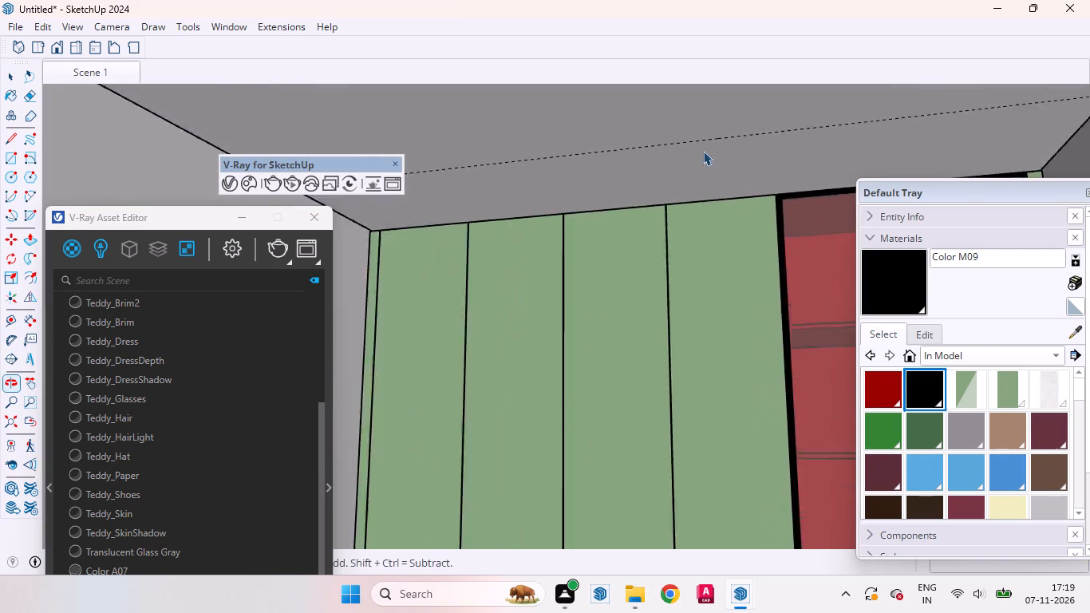
scroll(703, 151, up, 12)
middle_drag(628, 290, 481, 378)
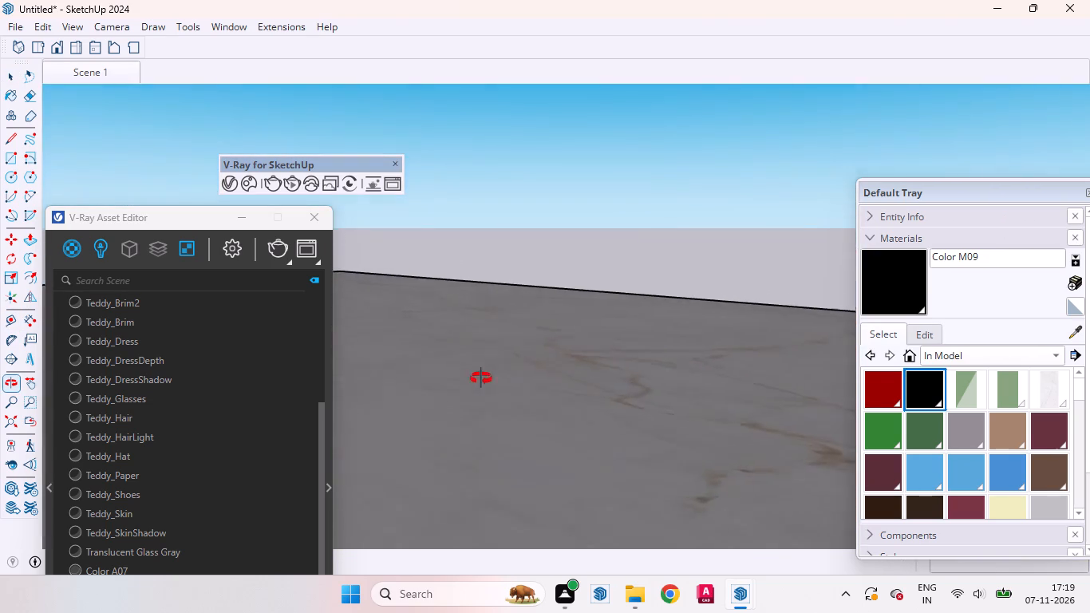
middle_drag(481, 378, 579, 260)
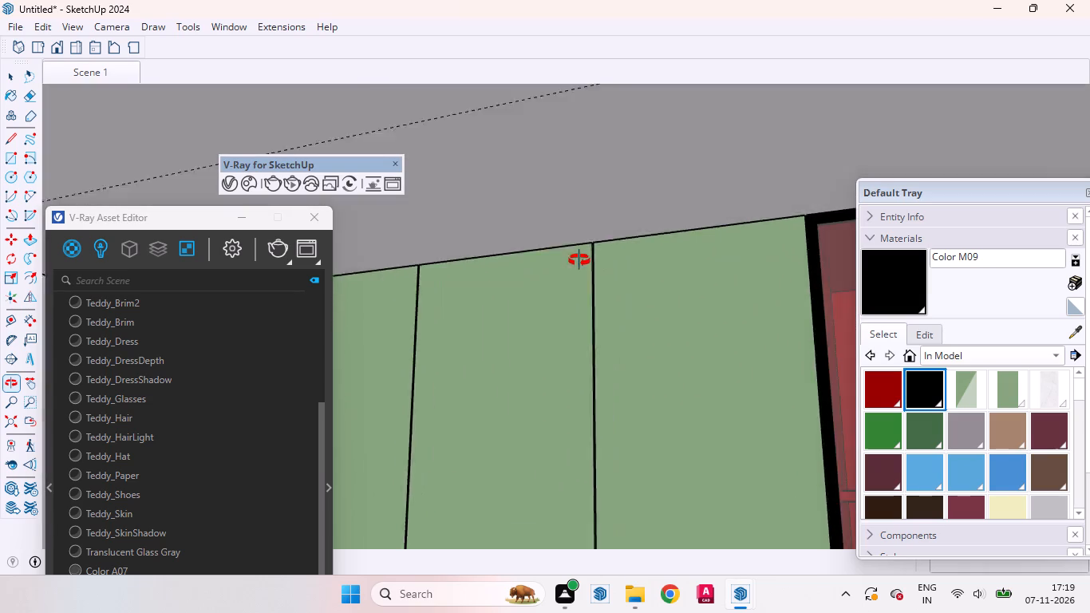
middle_drag(579, 260, 555, 226)
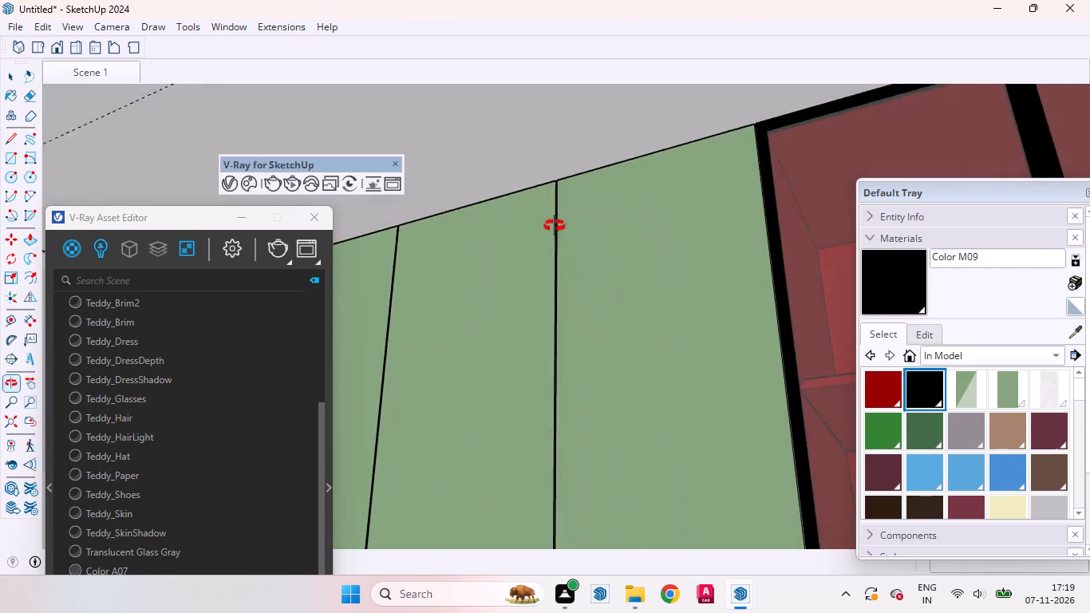
middle_drag(555, 226, 482, 259)
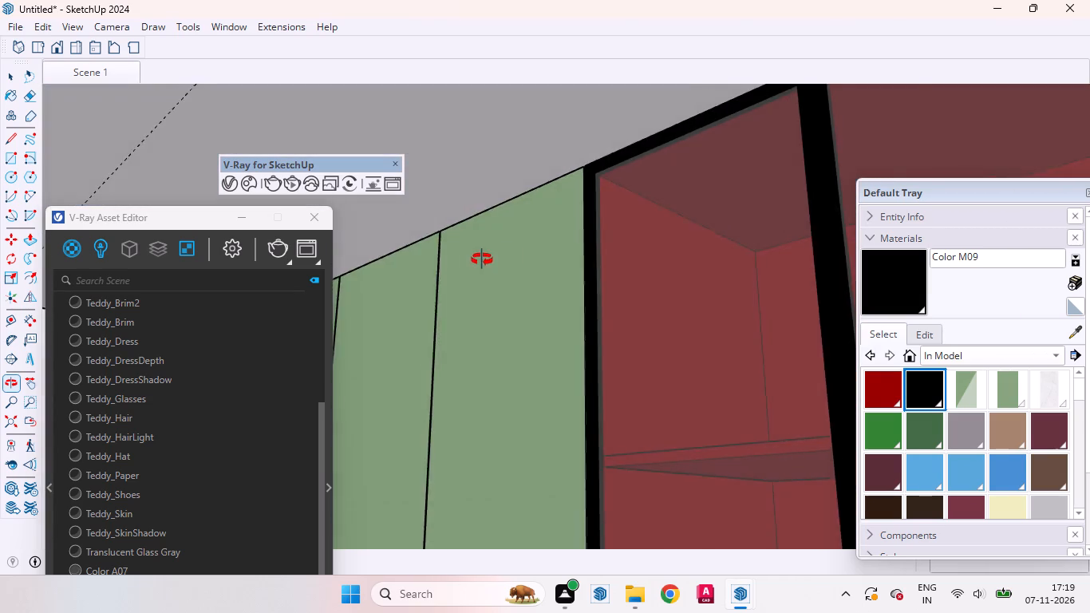
middle_drag(482, 259, 705, 279)
scroll(702, 273, down, 1)
scroll(702, 271, up, 1)
scroll(702, 271, down, 8)
scroll(702, 251, up, 1)
scroll(702, 251, down, 10)
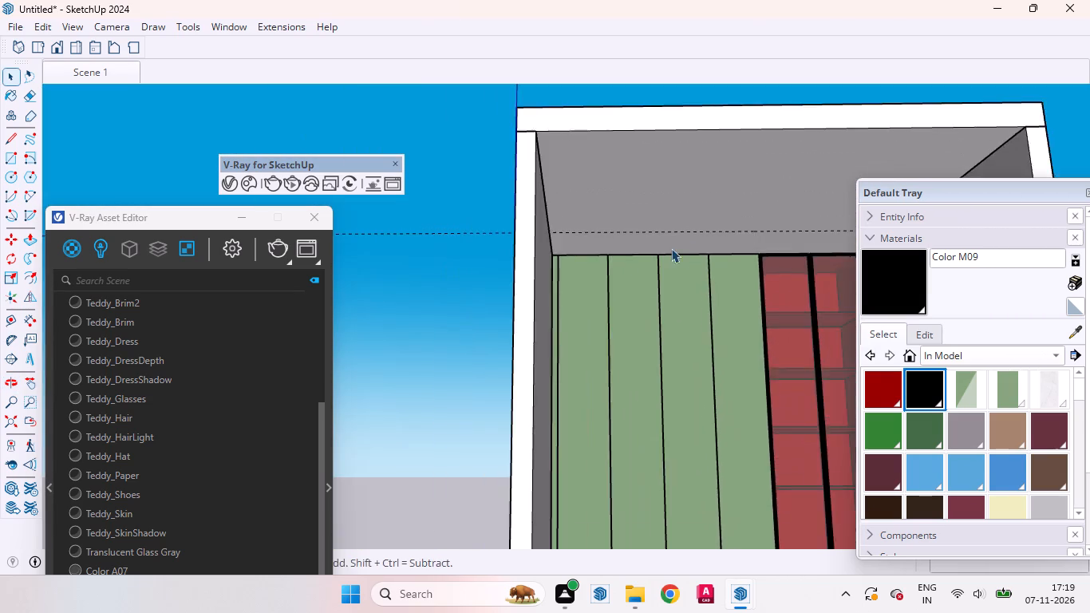
scroll(671, 248, down, 3)
scroll(453, 284, down, 3)
scroll(453, 285, up, 1)
scroll(453, 287, down, 1)
scroll(685, 160, up, 6)
scroll(711, 219, up, 2)
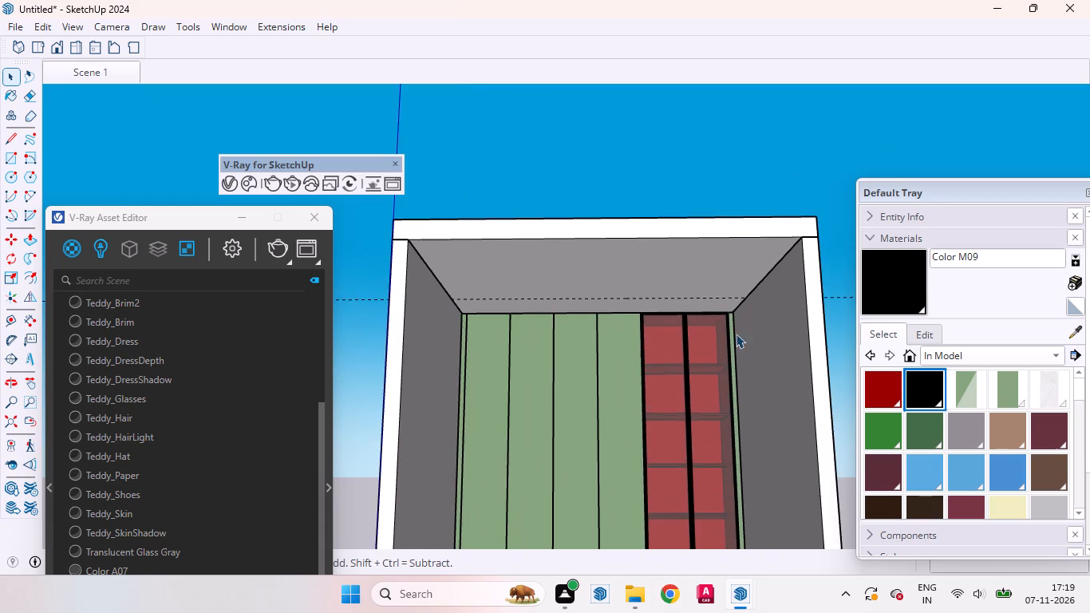
Place a second ceiling guide about 1' 8" from the left wall edge, in line with the first green door joint.
middle_drag(734, 333, 688, 235)
scroll(634, 235, up, 3)
scroll(651, 247, down, 3)
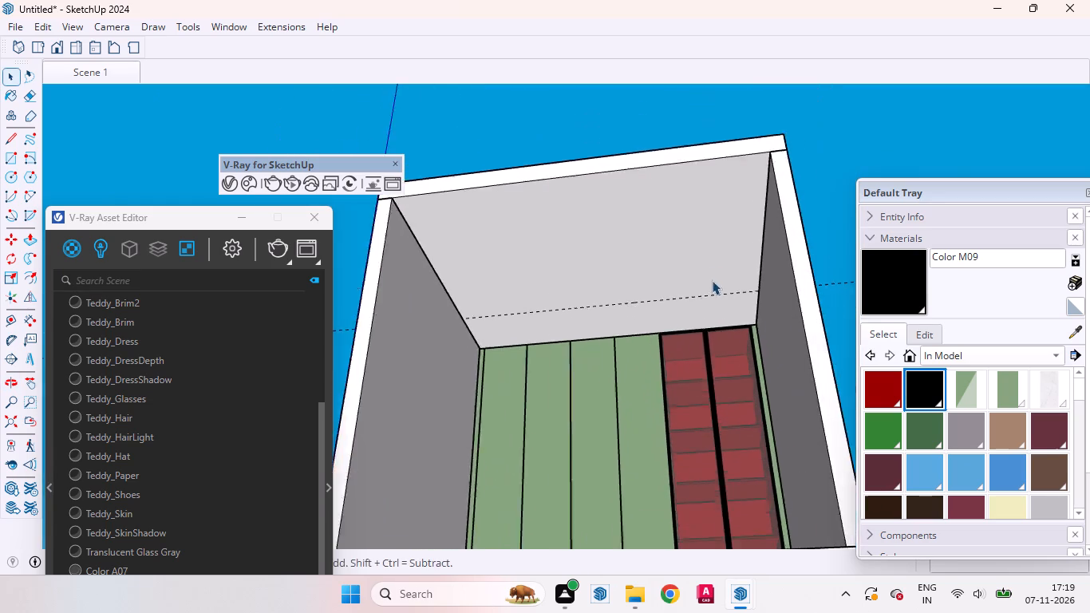
scroll(712, 280, down, 2)
scroll(606, 324, up, 4)
scroll(602, 321, down, 3)
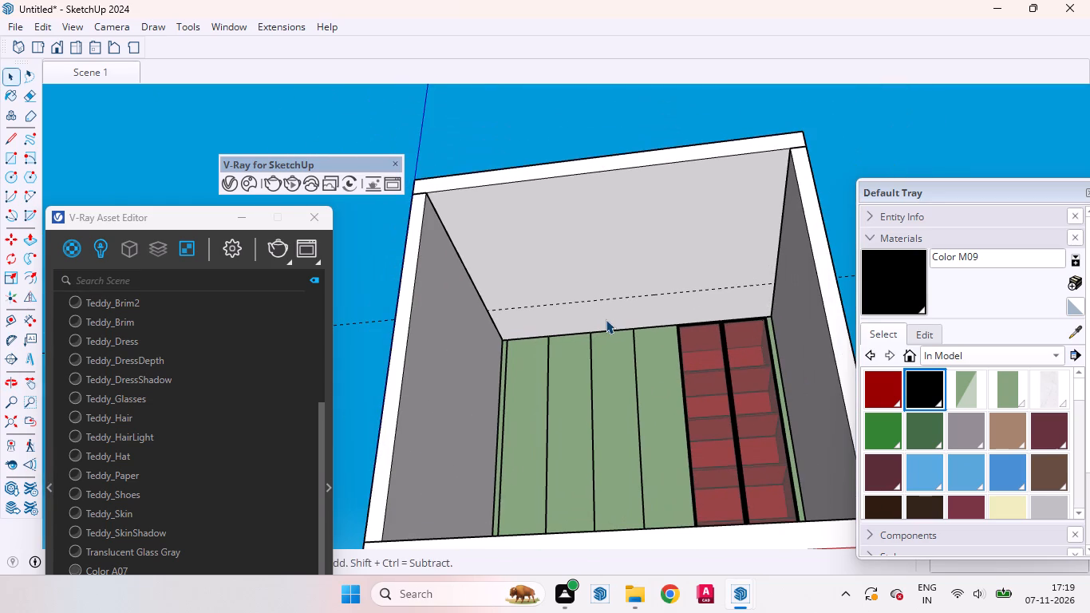
key(t)
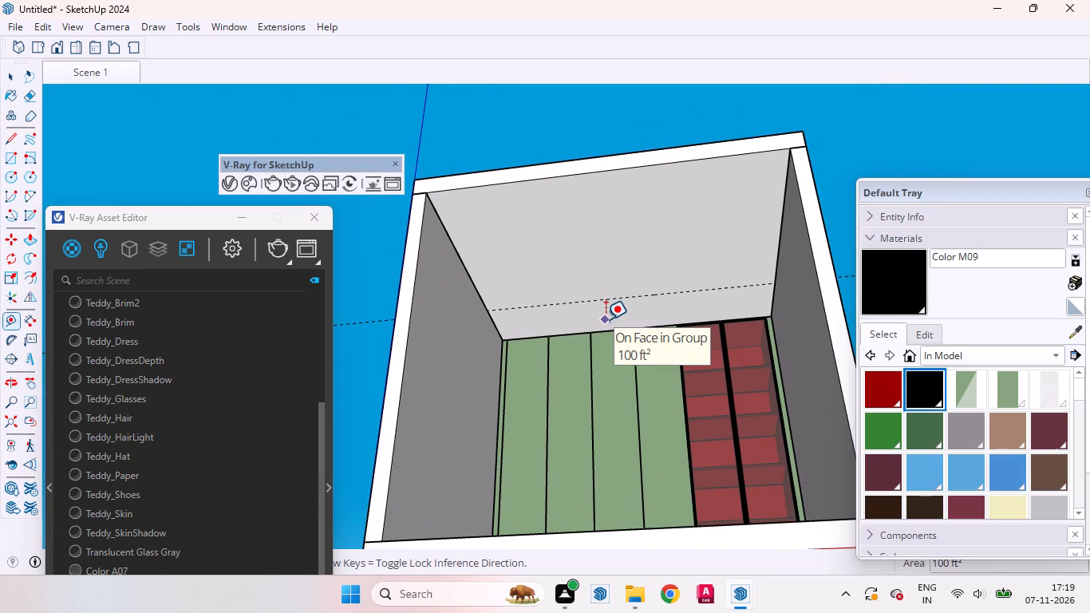
click(476, 279)
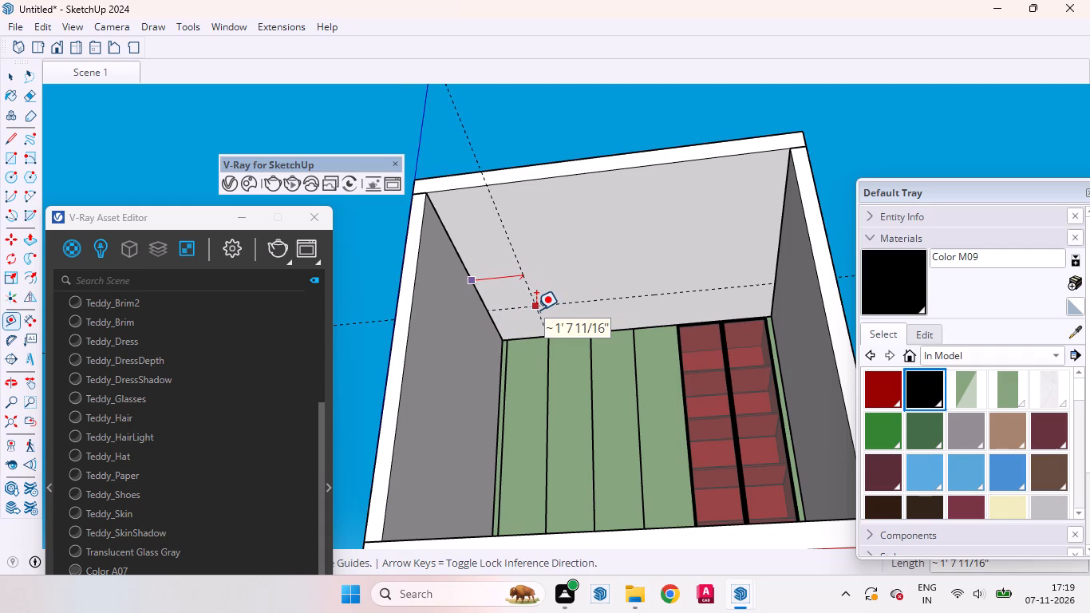
click(536, 310)
key(space)
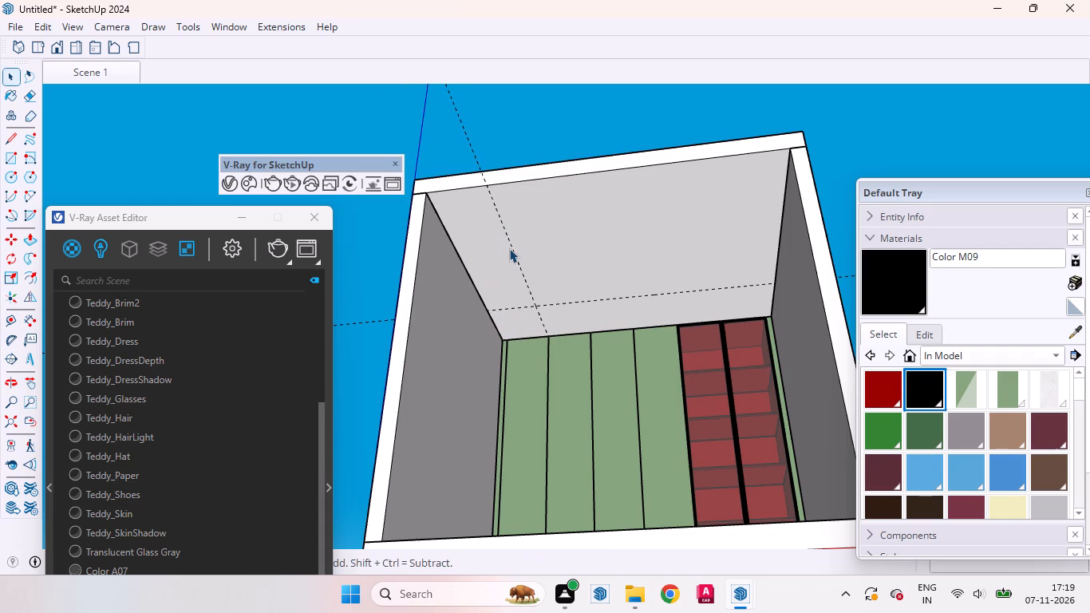
Draw a circle of about 1 15/16" radius on the ceiling, centred where the two guide lines cross.
key(c)
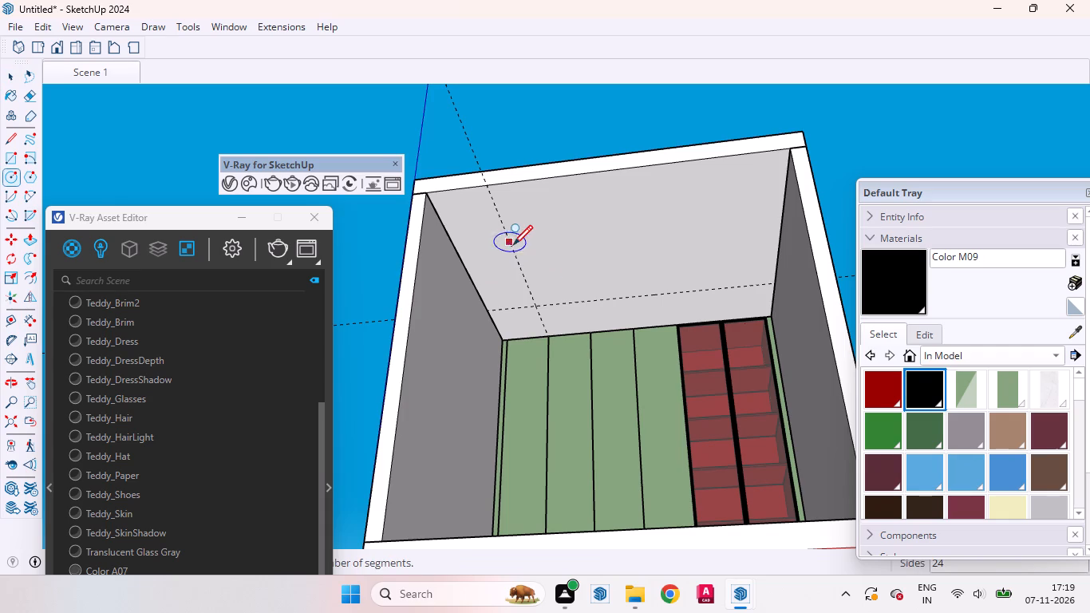
scroll(564, 315, up, 11)
scroll(500, 306, down, 1)
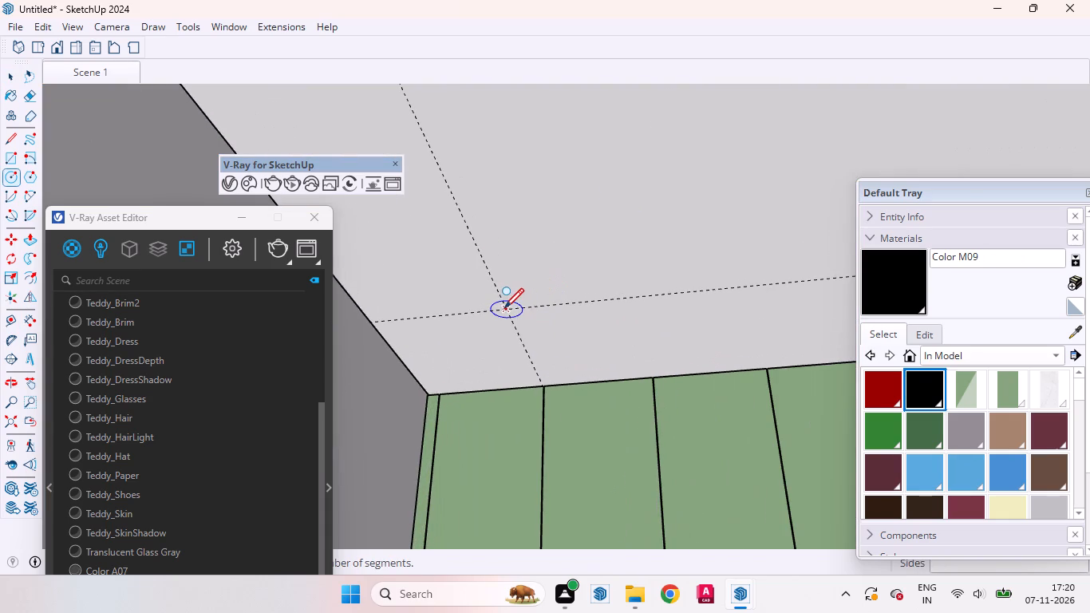
click(504, 306)
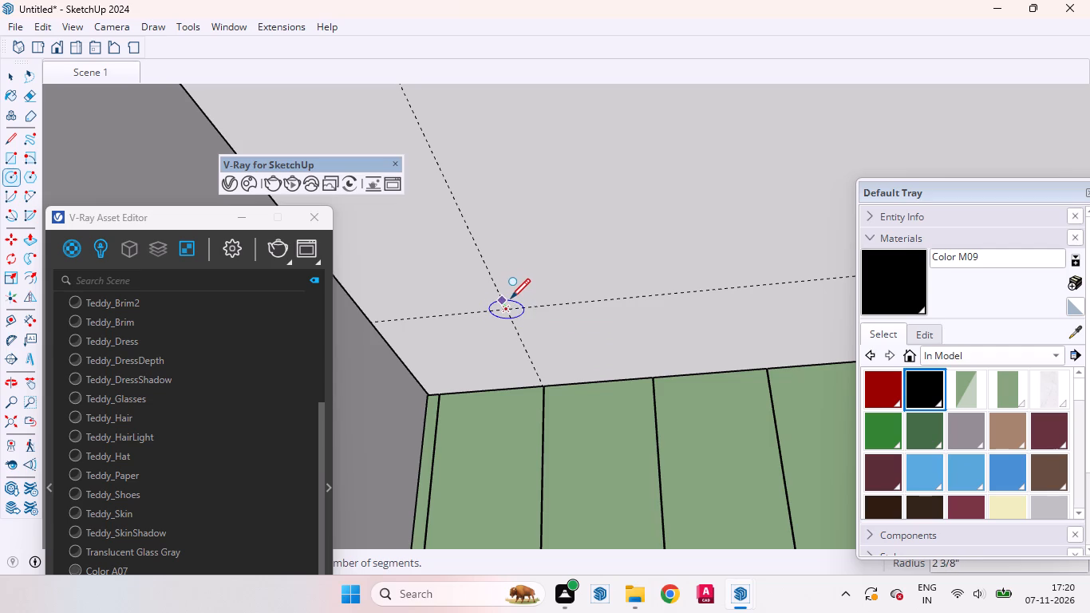
click(512, 298)
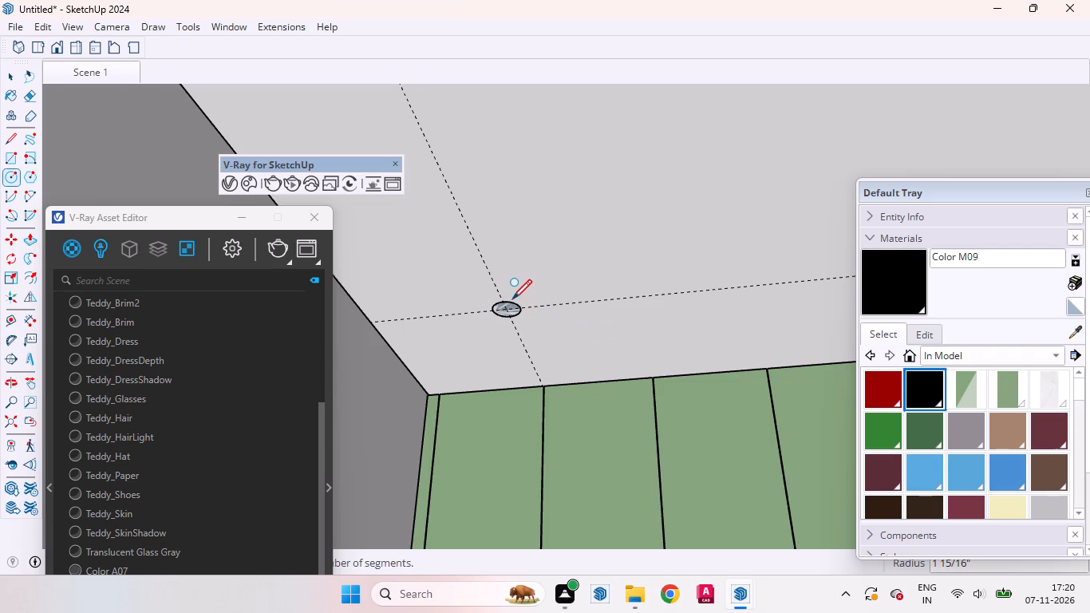
key(space)
Extrude the ceiling circle 20 mm downward into a round light-fixture disc.
scroll(598, 382, down, 2)
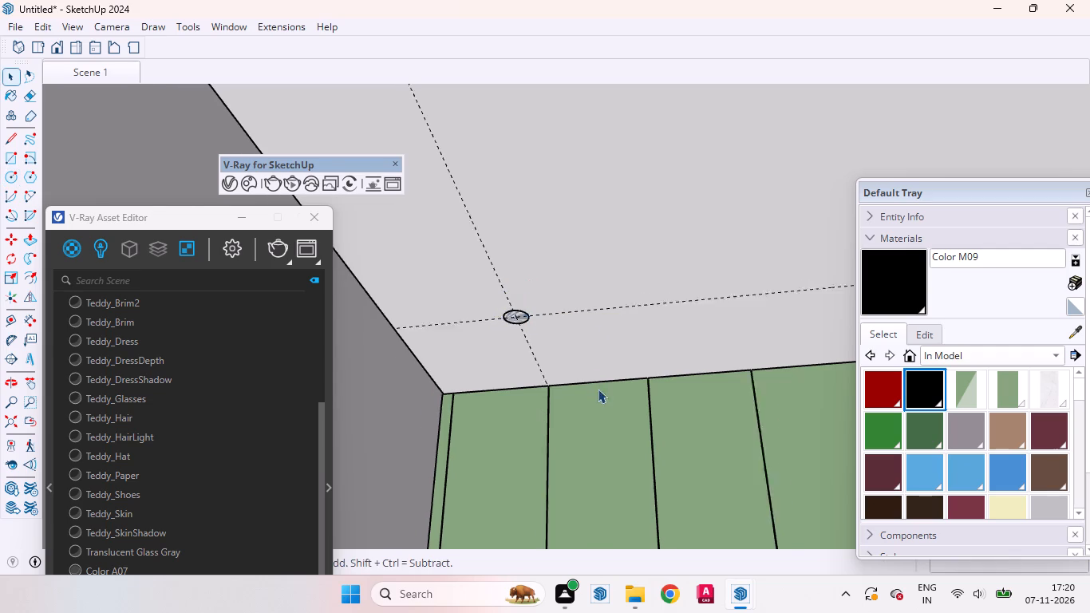
scroll(598, 389, down, 10)
scroll(585, 341, up, 9)
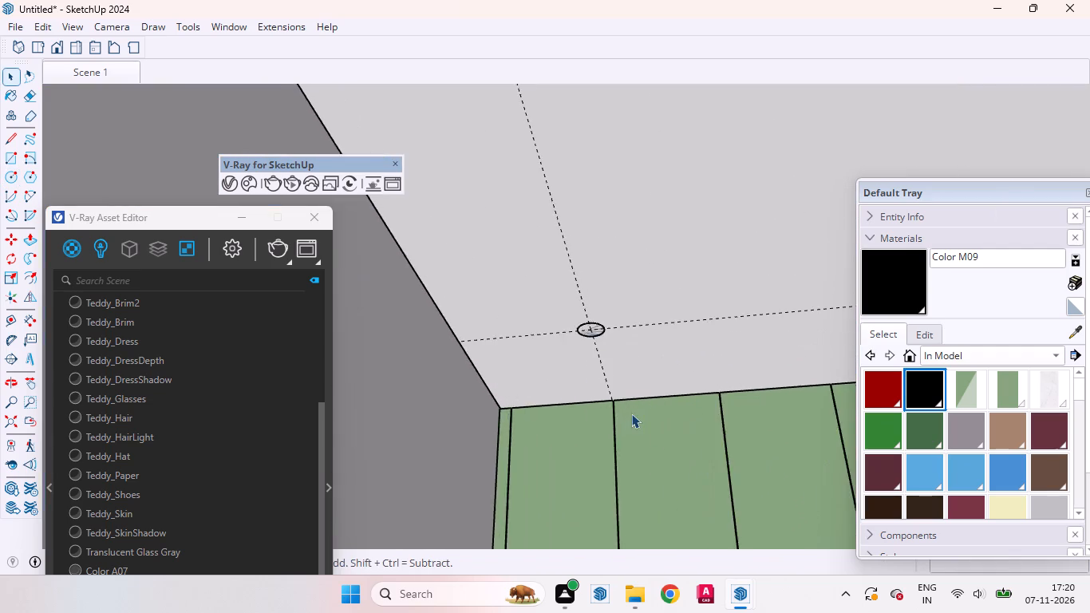
scroll(631, 413, up, 14)
scroll(561, 277, down, 1)
scroll(561, 277, up, 3)
scroll(560, 275, down, 6)
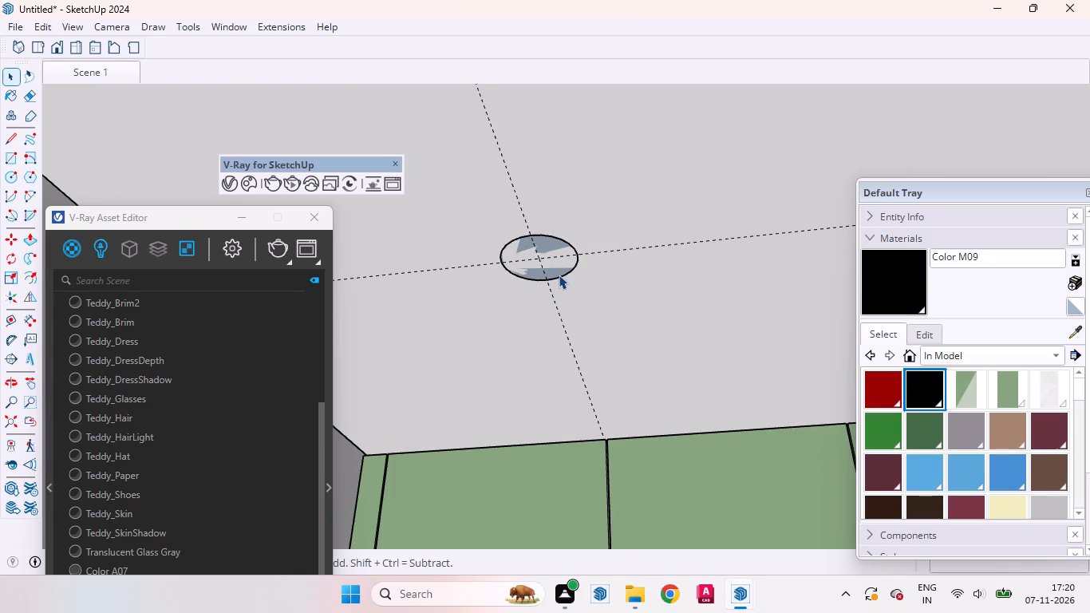
key(p)
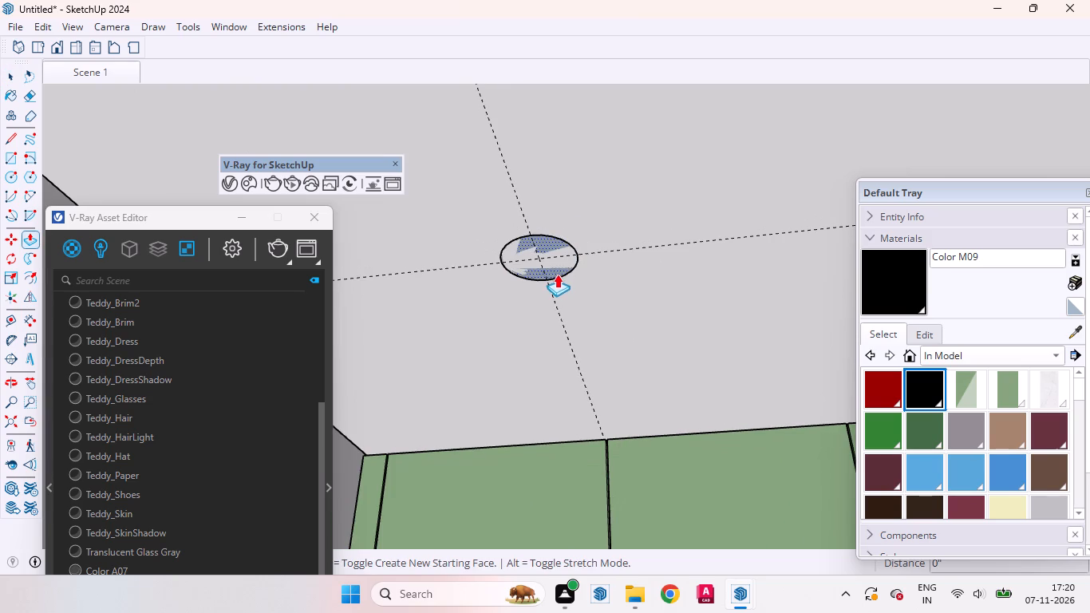
click(548, 265)
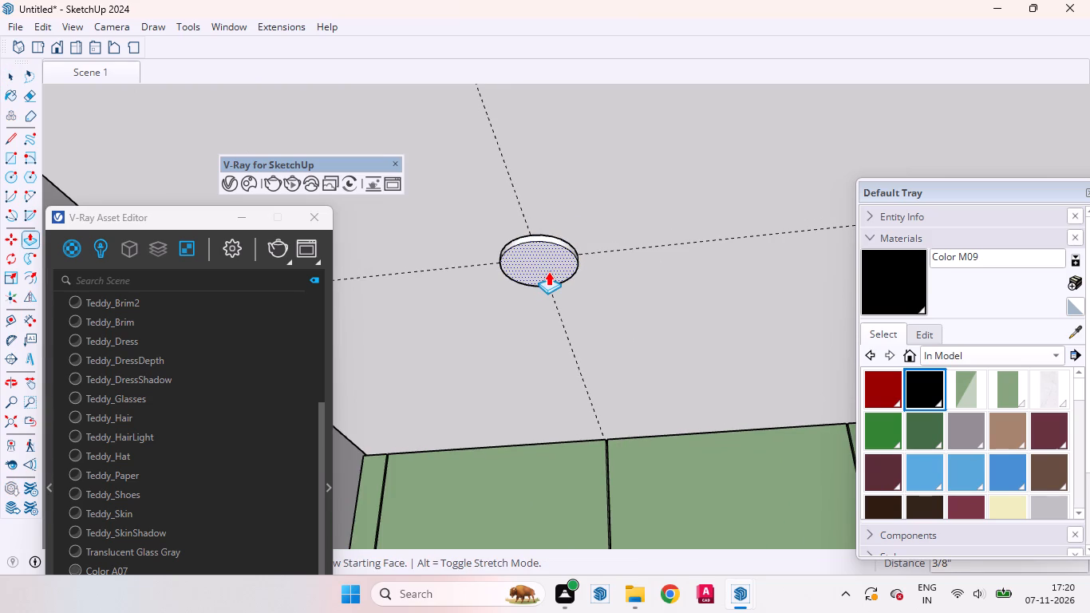
text(20)
text(mm)
key(Return)
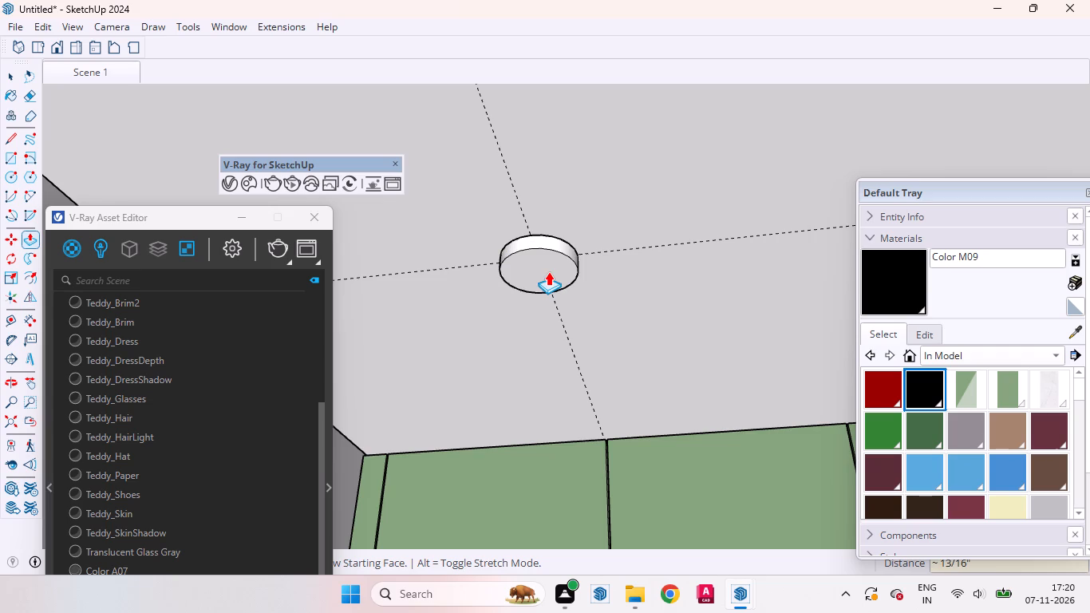
key(space)
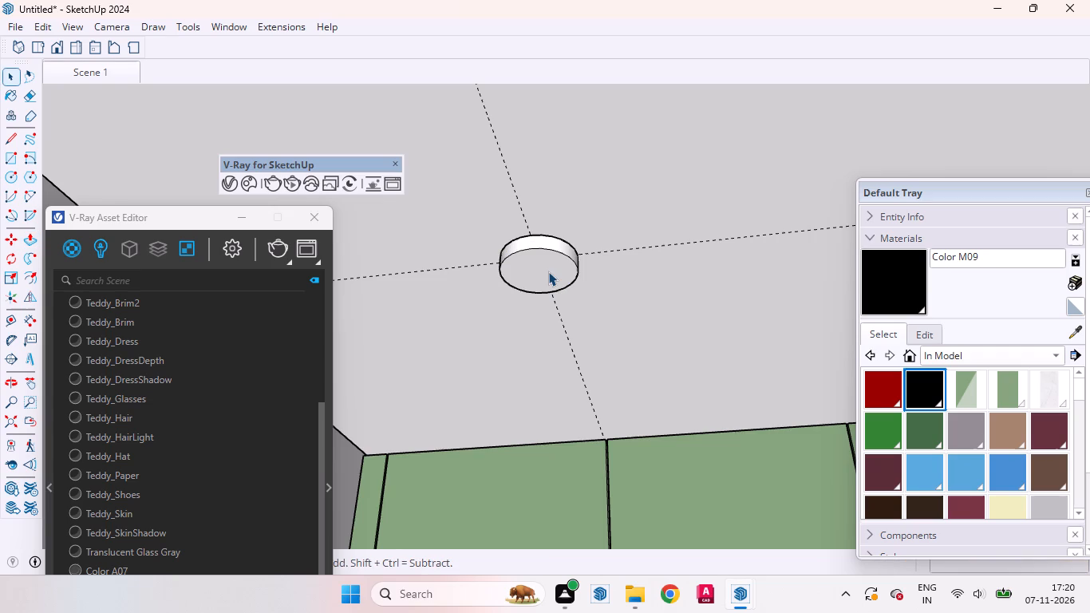
Offset the bottom edge of the ceiling light disc inward to form a smaller concentric circle.
click(548, 271)
key(f)
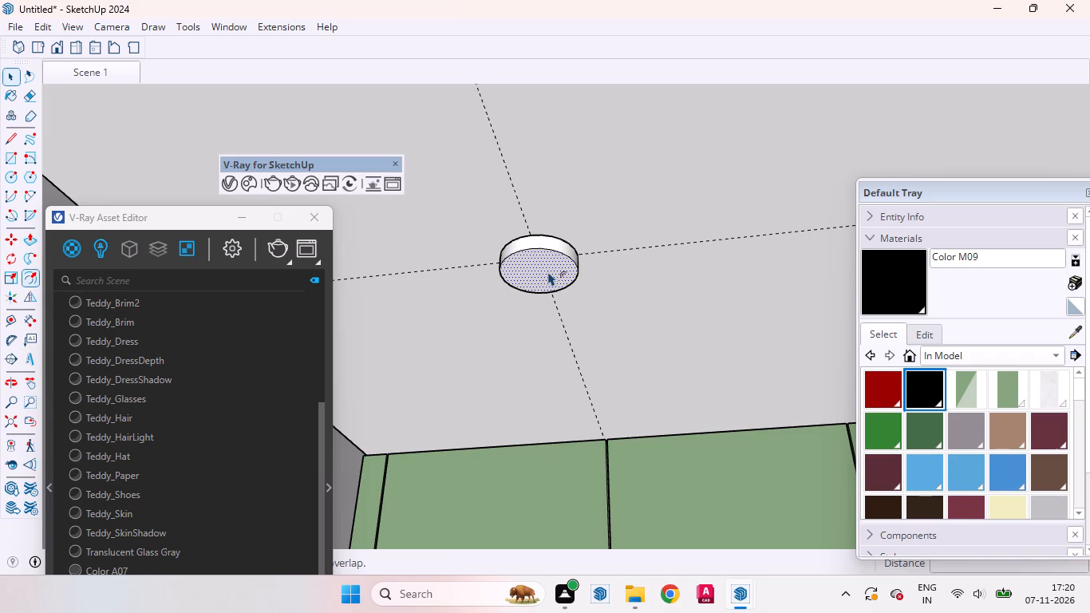
scroll(549, 272, up, 5)
click(541, 265)
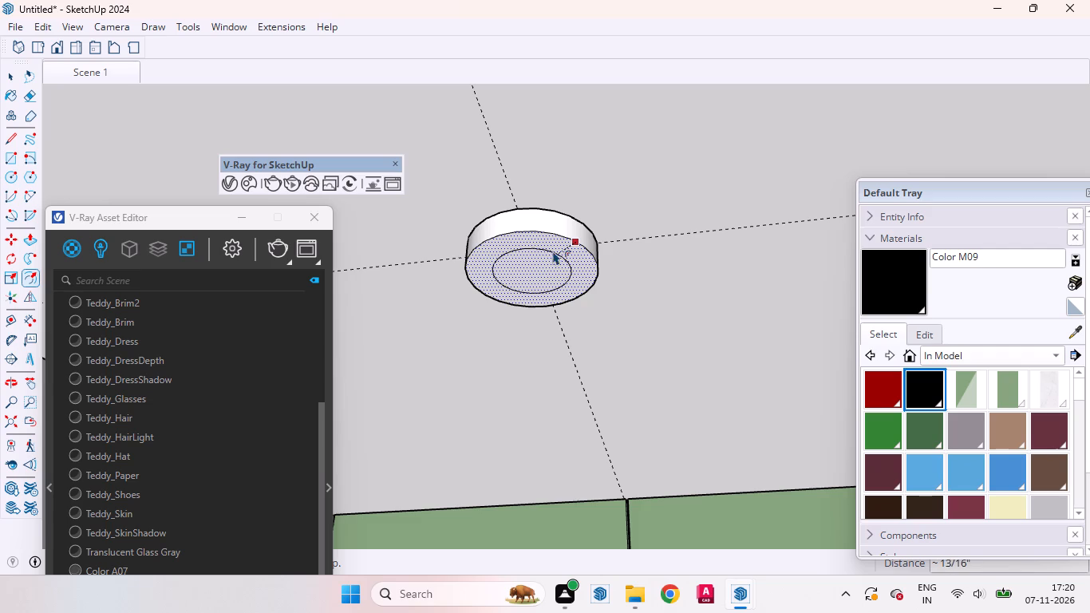
click(564, 255)
key(space)
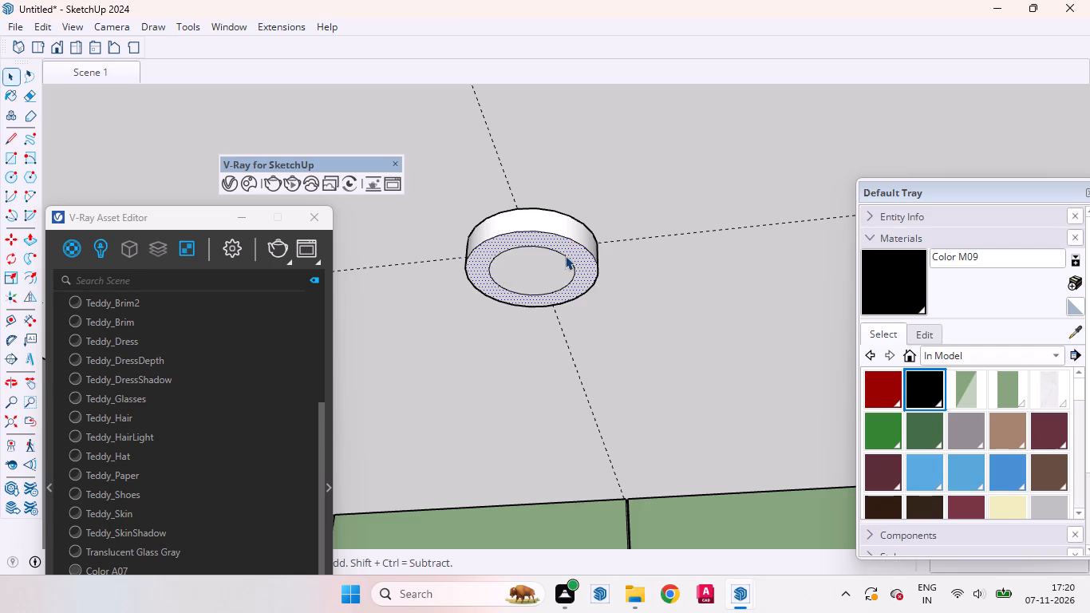
Push the inner circle 10 mm up into the disc to form a recess with a surrounding rim.
click(539, 259)
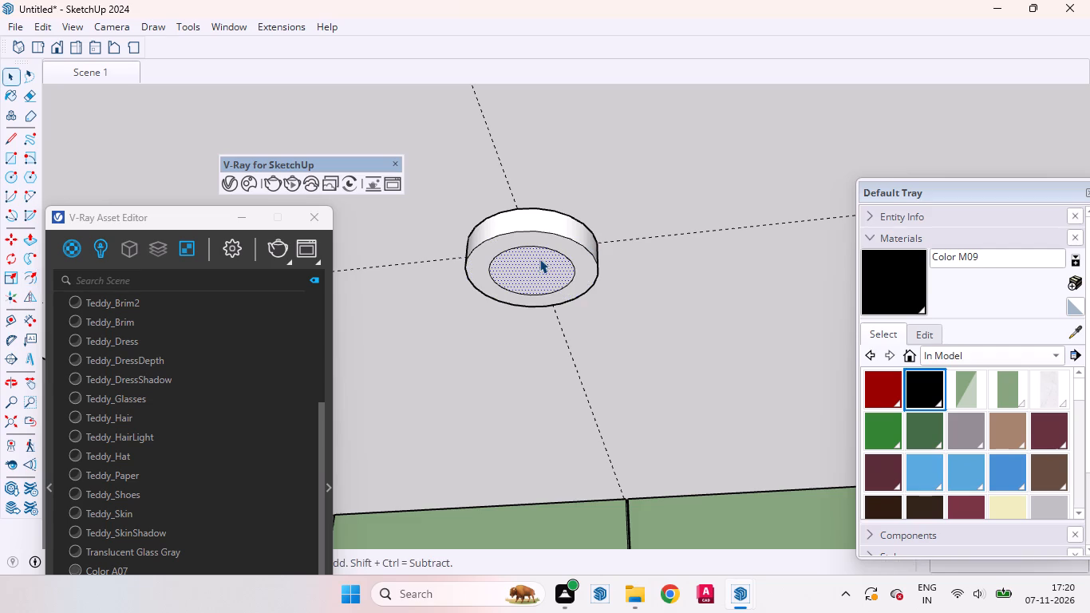
key(p)
click(539, 259)
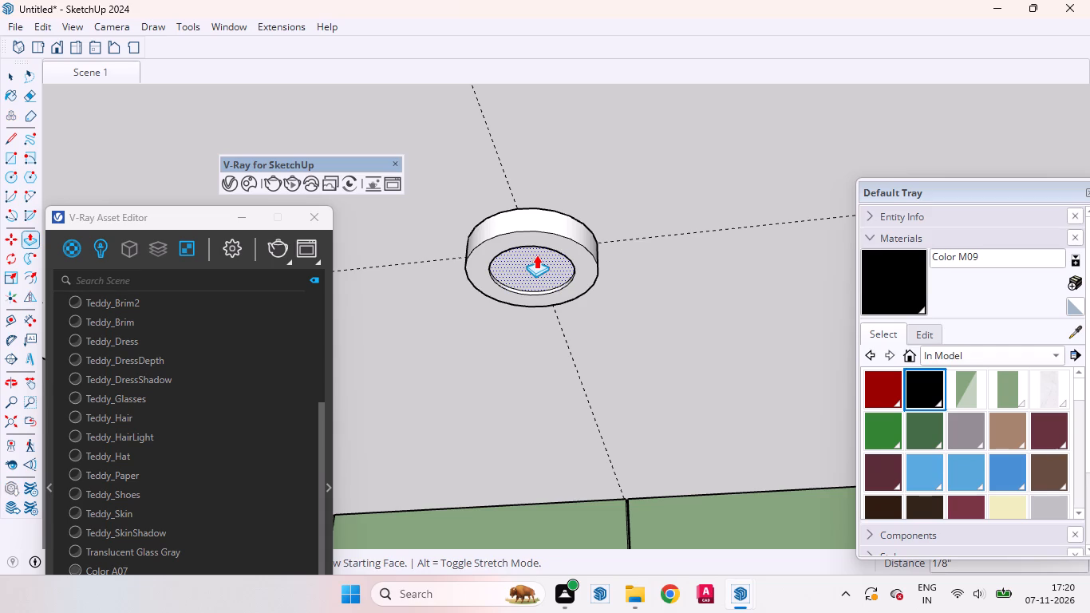
text(10)
text(mm)
key(Return)
key(space)
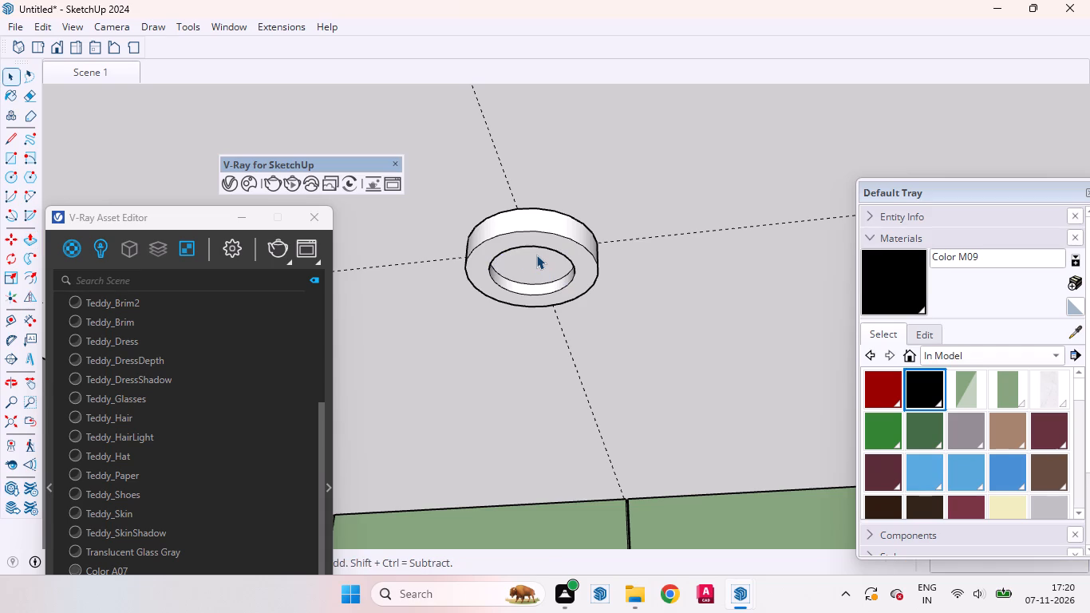
Group the recessed inner circular face of the light fixture together with its edge.
middle_drag(530, 251, 499, 90)
scroll(620, 332, up, 1)
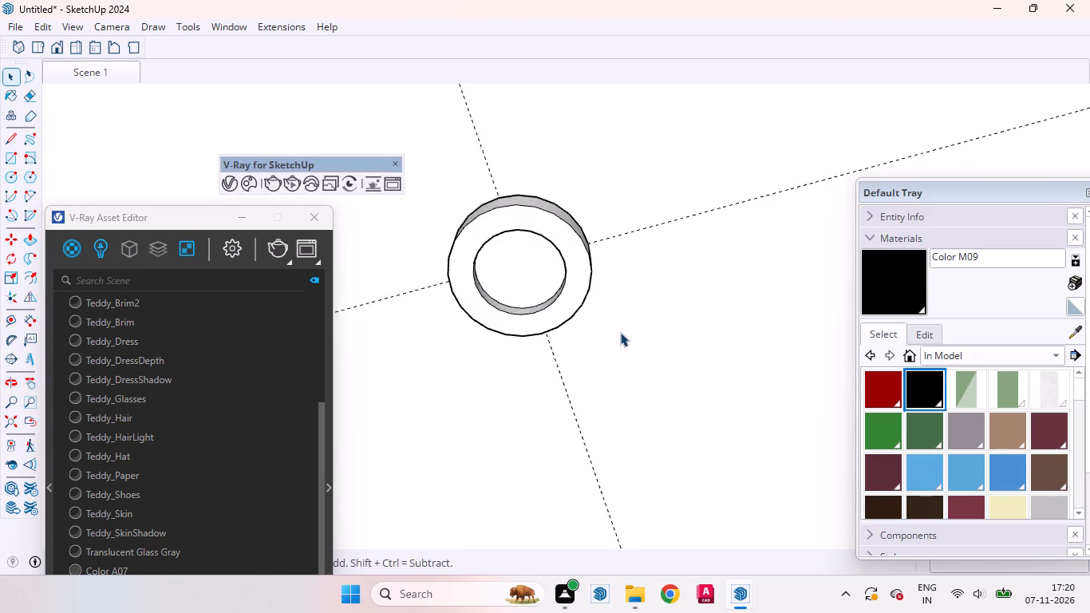
scroll(620, 332, up, 3)
double_click(484, 265)
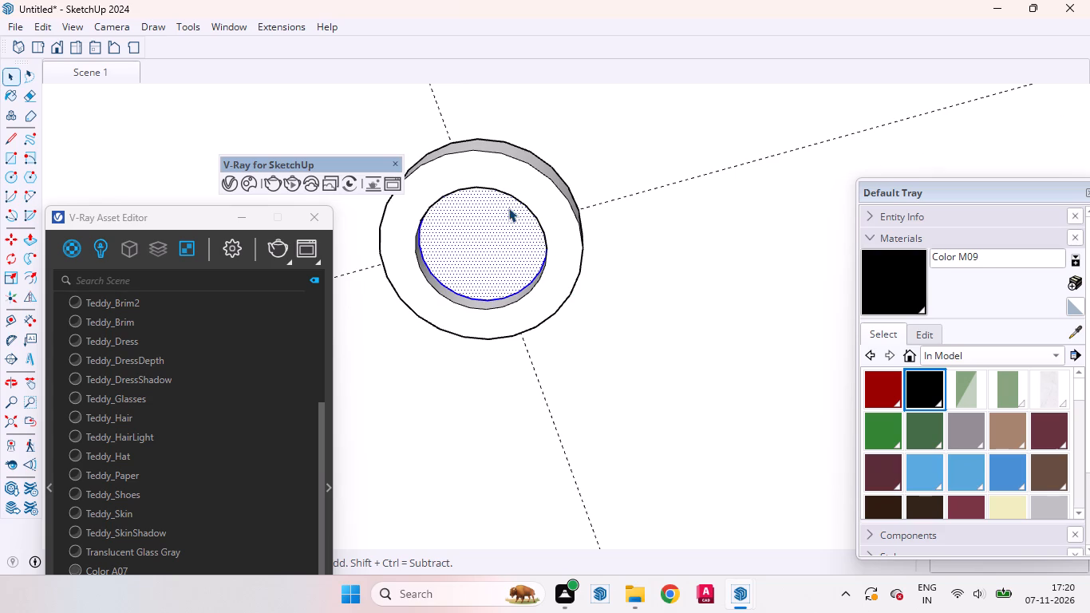
drag(207, 227, 461, 374)
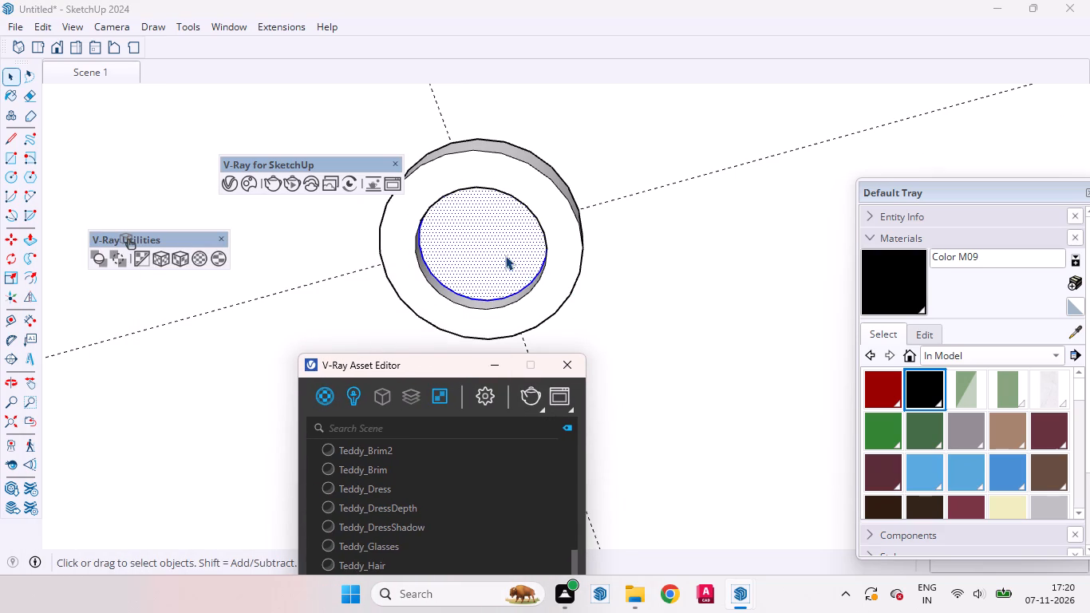
right_click(504, 251)
click(539, 144)
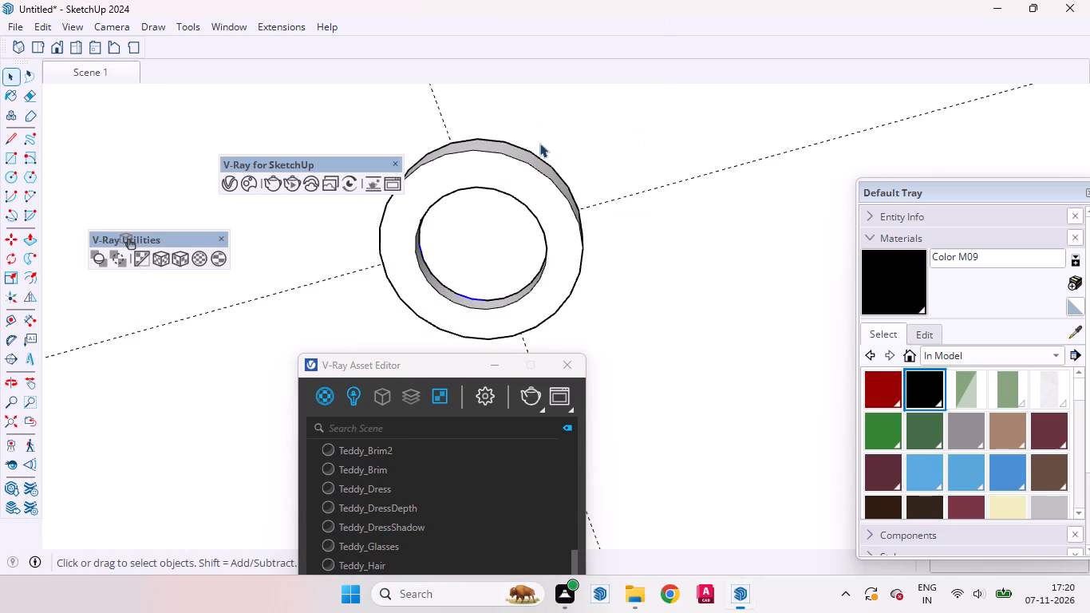
Show the V-Ray Lights tools and convert the grouped recessed face into a V-Ray mesh light.
right_click(521, 30)
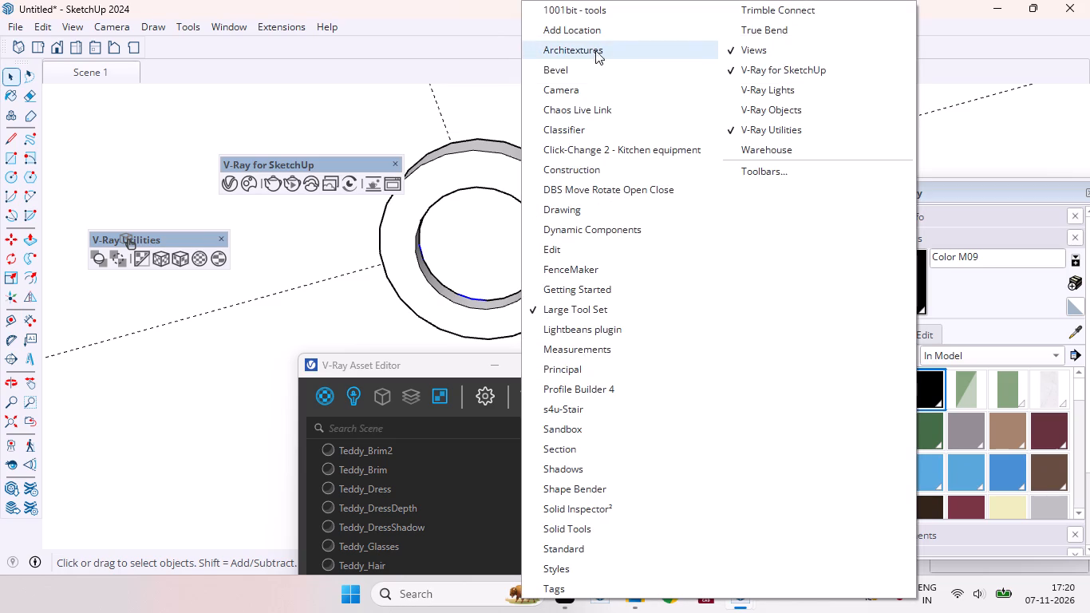
click(741, 88)
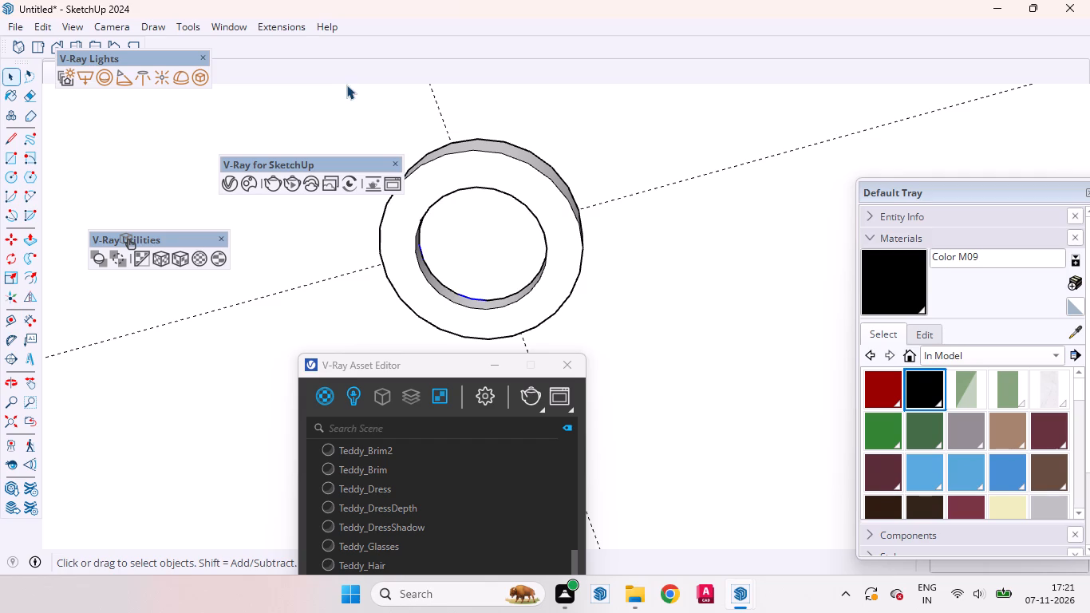
click(196, 77)
Place a V-Ray IES light using cylinder-wide.ies from the ies-lights-pack folder at the centre of the recessed ceiling fixture.
scroll(446, 278, down, 3)
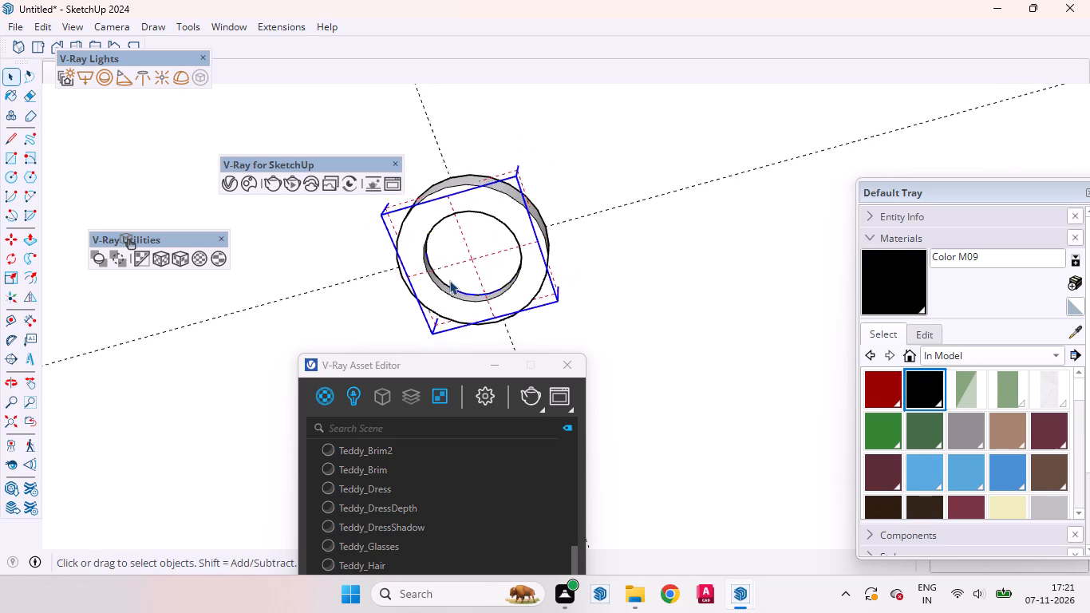
scroll(449, 280, down, 1)
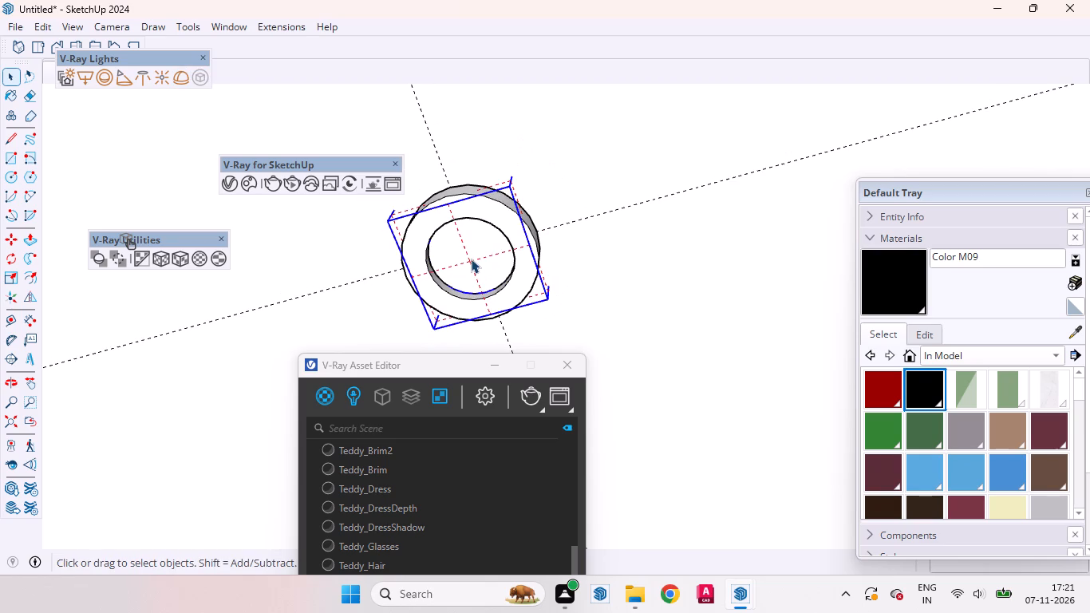
scroll(468, 254, down, 5)
middle_drag(460, 218, 492, 305)
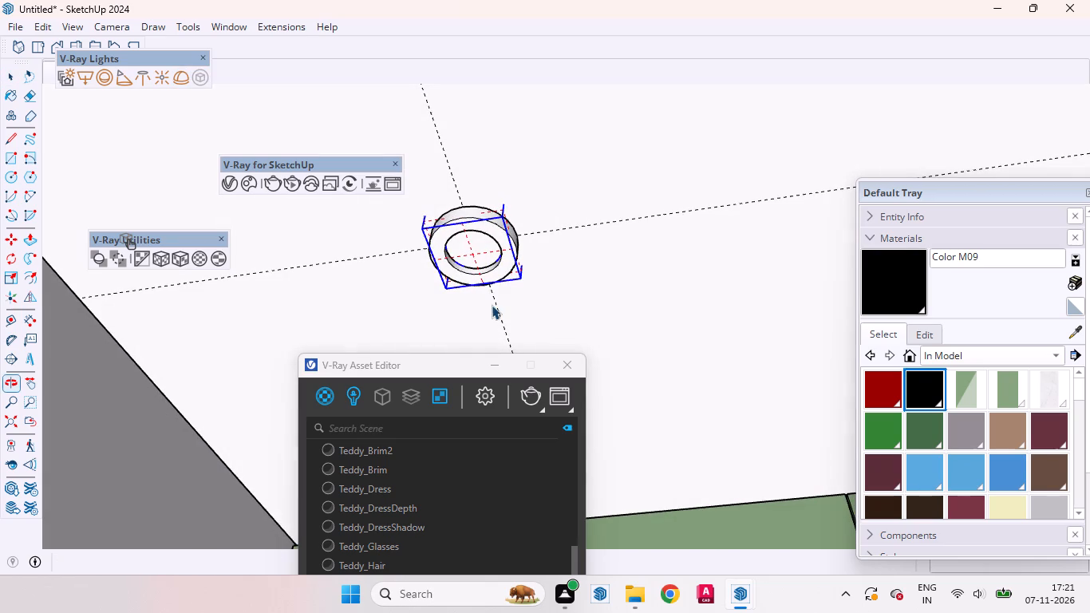
click(144, 84)
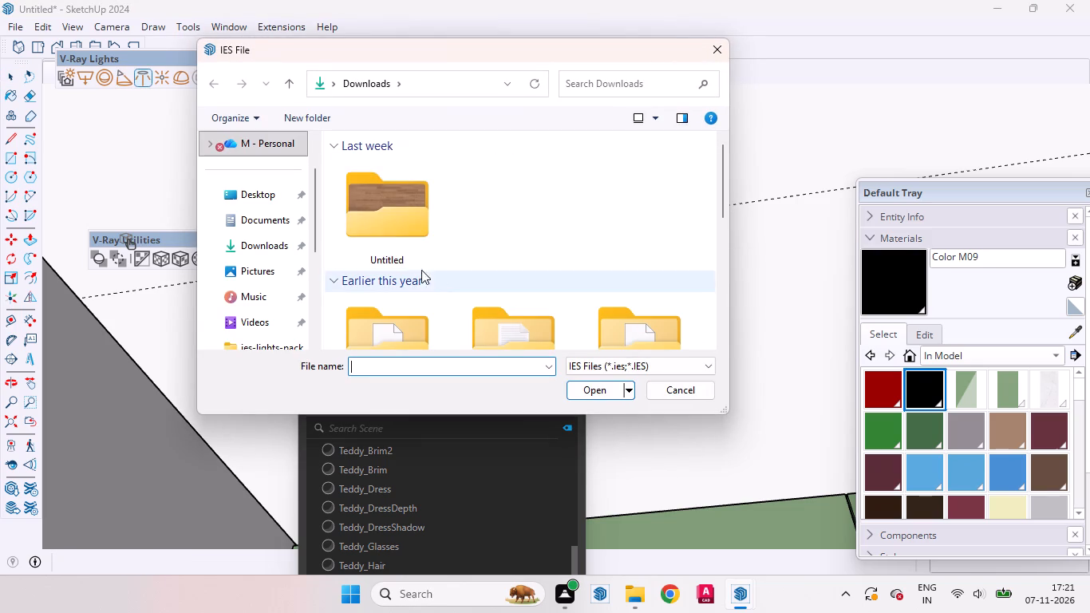
scroll(229, 140, up, 5)
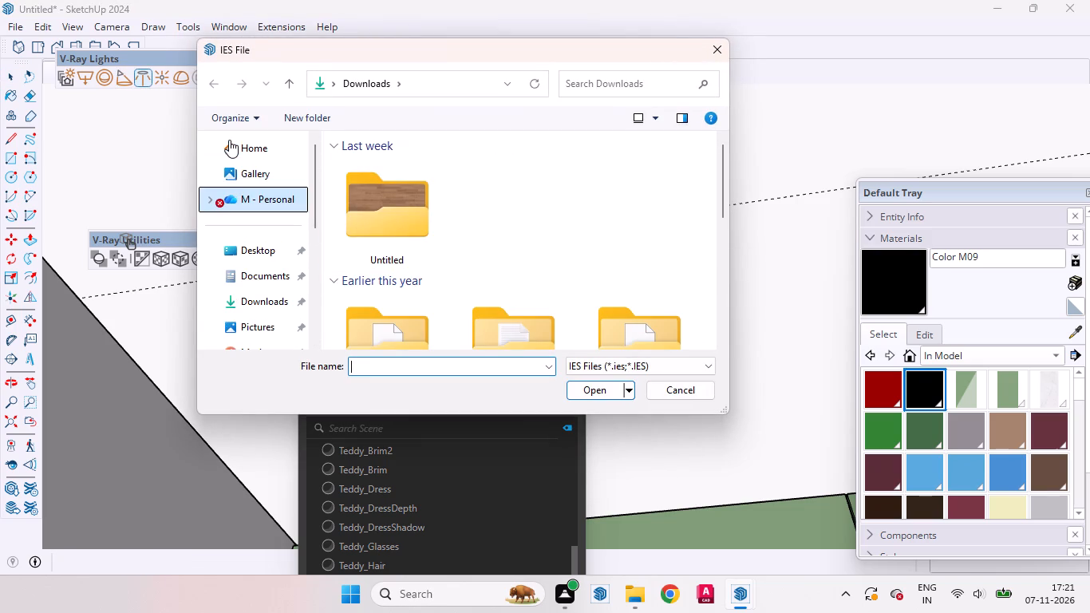
click(230, 140)
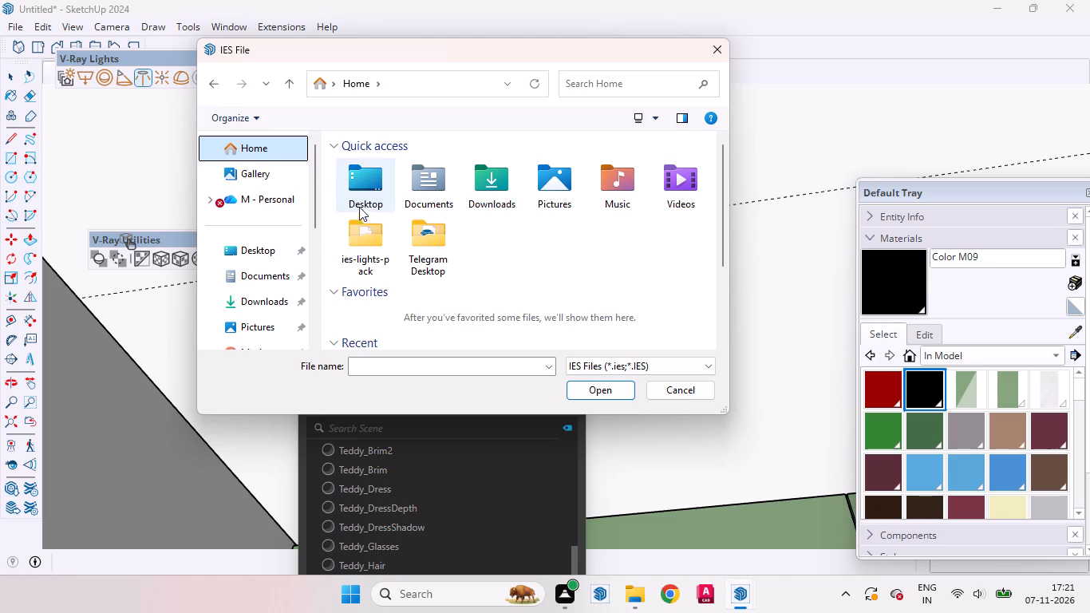
click(371, 235)
click(606, 385)
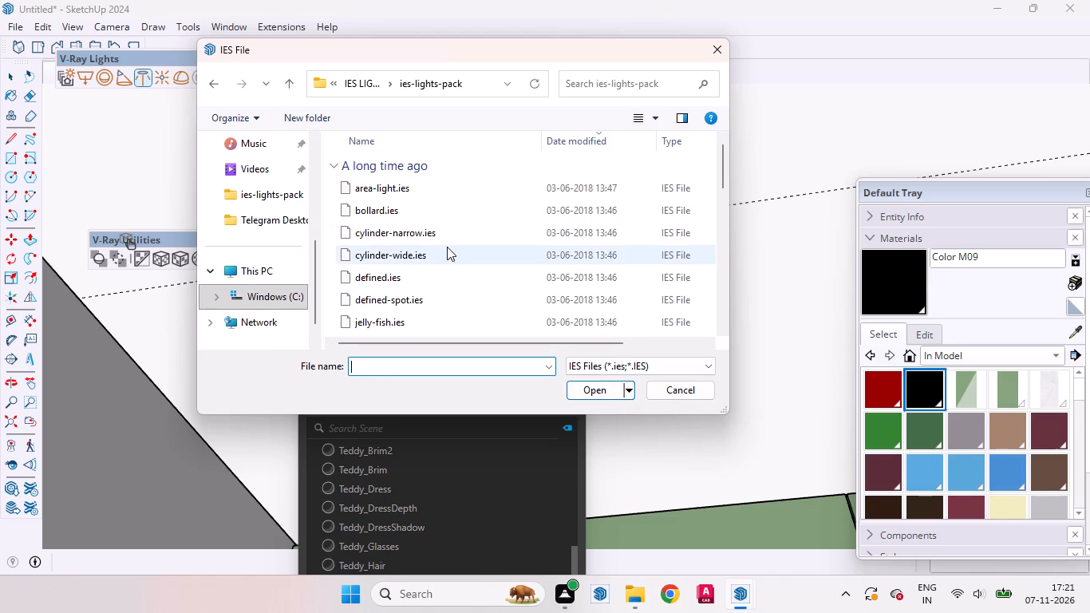
click(447, 247)
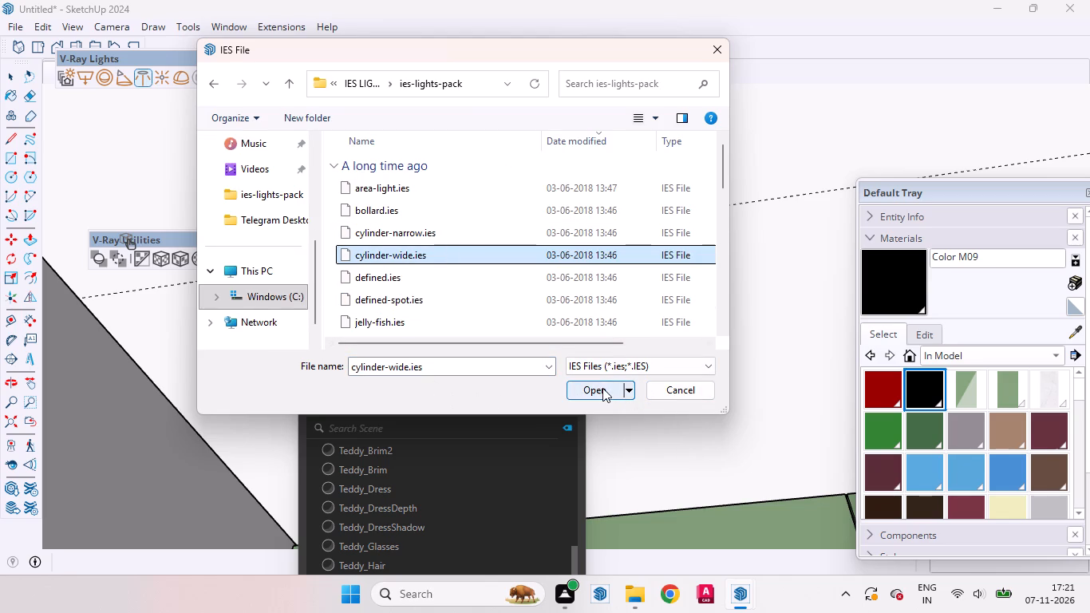
click(602, 388)
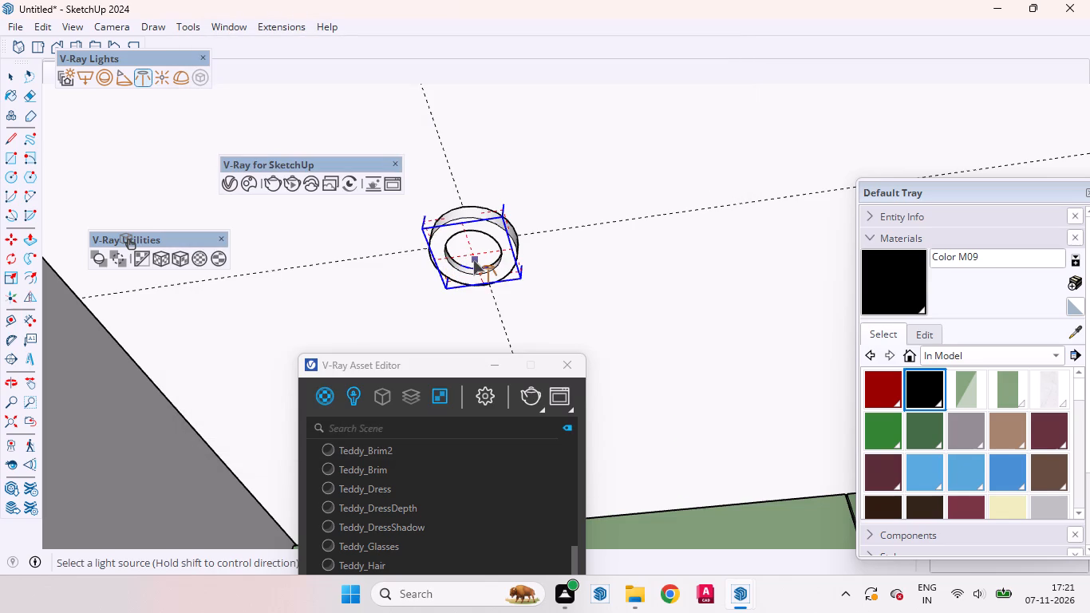
click(468, 253)
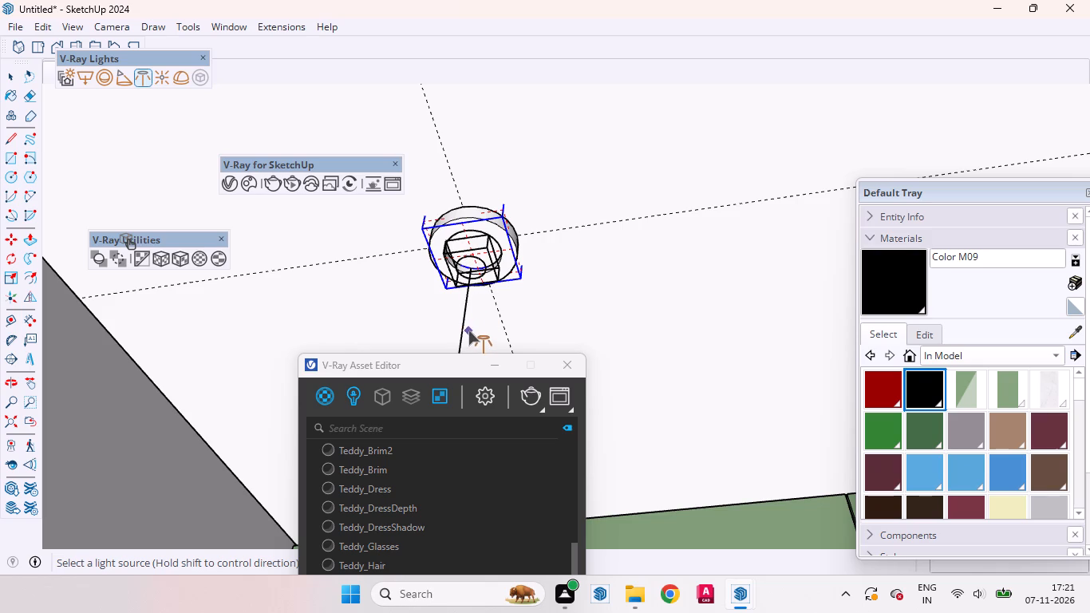
key(space)
Examine the IES light's position and direction relative to the ceiling fixture, guide lines and wardrobe doors.
scroll(507, 311, down, 5)
scroll(511, 311, up, 1)
scroll(511, 311, down, 6)
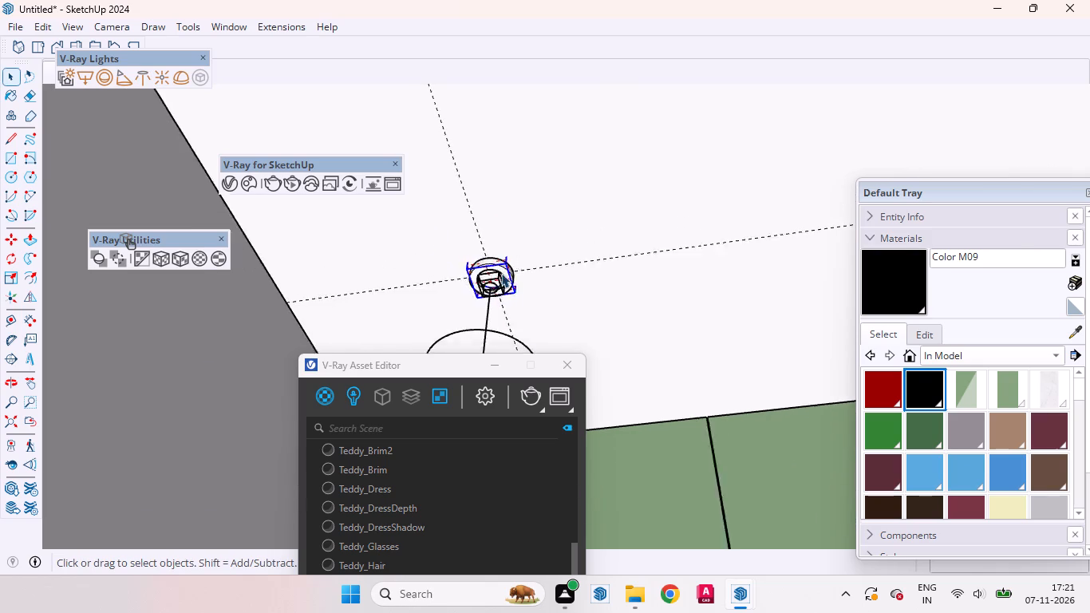
scroll(501, 273, down, 7)
middle_drag(507, 272, 546, 357)
scroll(553, 351, down, 6)
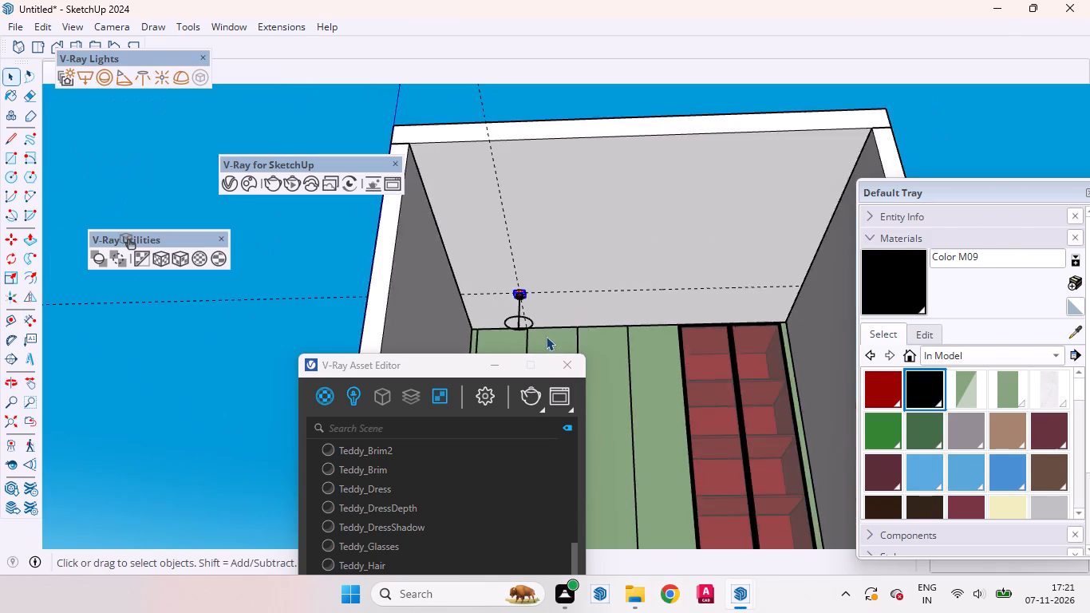
scroll(546, 336, down, 6)
scroll(527, 276, up, 1)
scroll(527, 276, down, 4)
scroll(526, 277, up, 1)
scroll(527, 279, down, 1)
scroll(527, 279, up, 10)
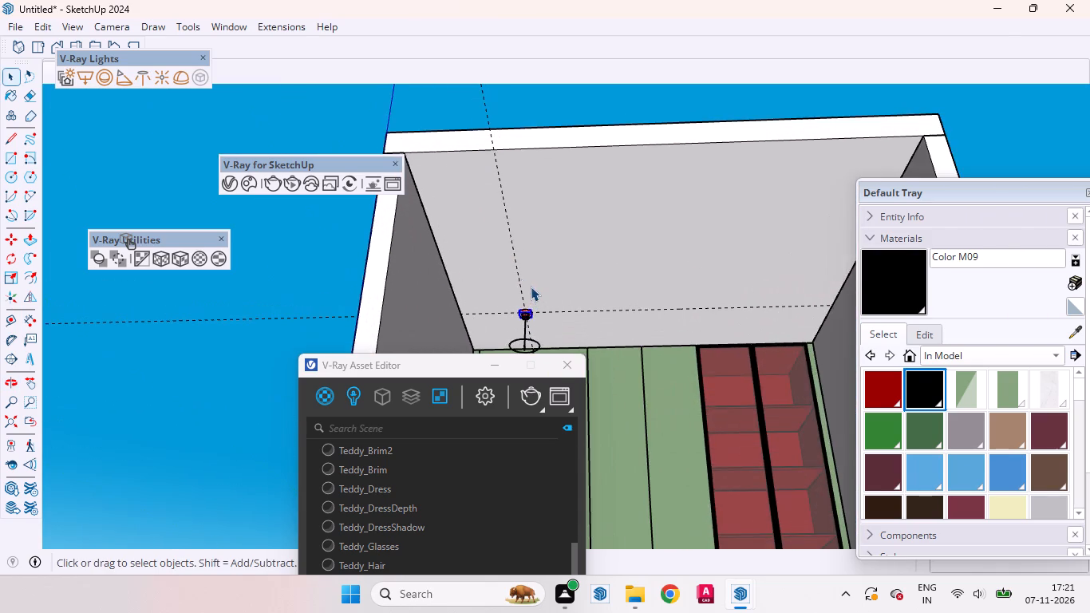
scroll(521, 279, down, 5)
middle_drag(492, 295, 541, 427)
scroll(514, 284, down, 6)
scroll(476, 259, up, 1)
scroll(476, 259, down, 3)
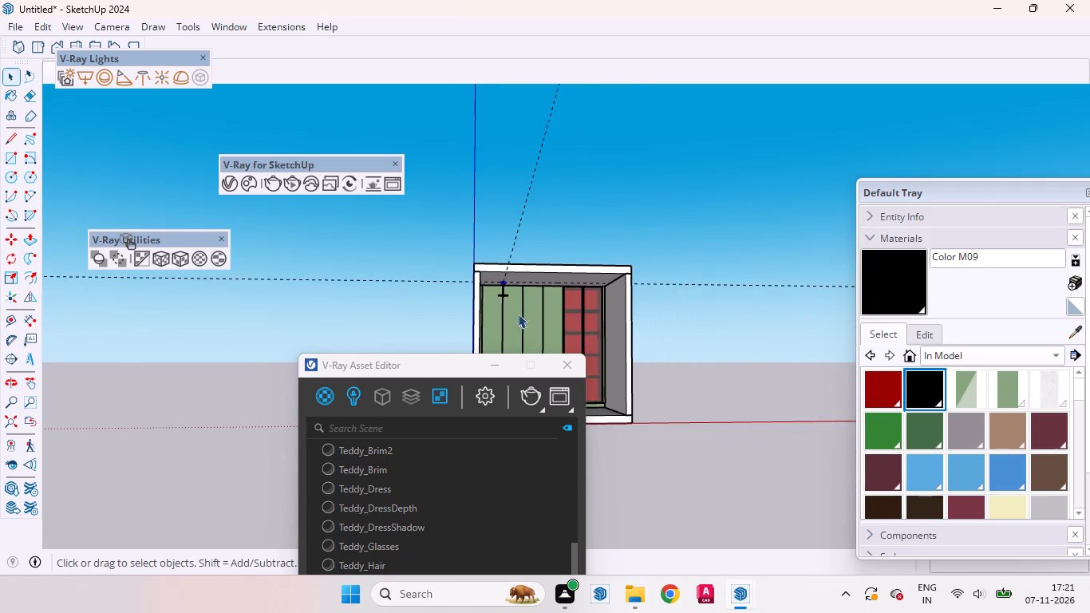
middle_drag(516, 316, 476, 311)
scroll(479, 307, up, 2)
scroll(488, 306, down, 1)
scroll(489, 306, up, 6)
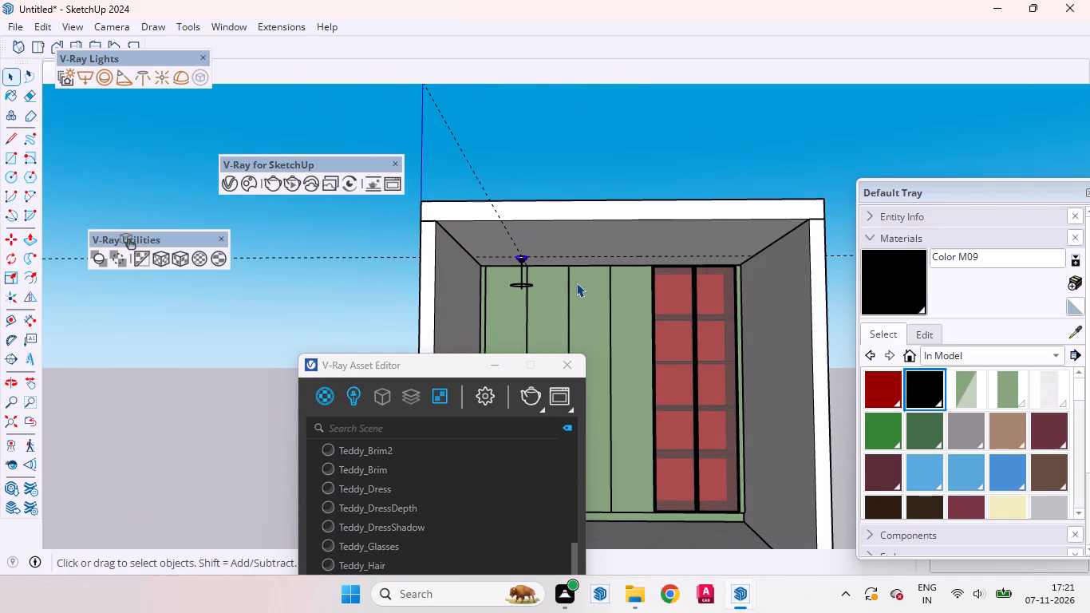
scroll(568, 283, up, 4)
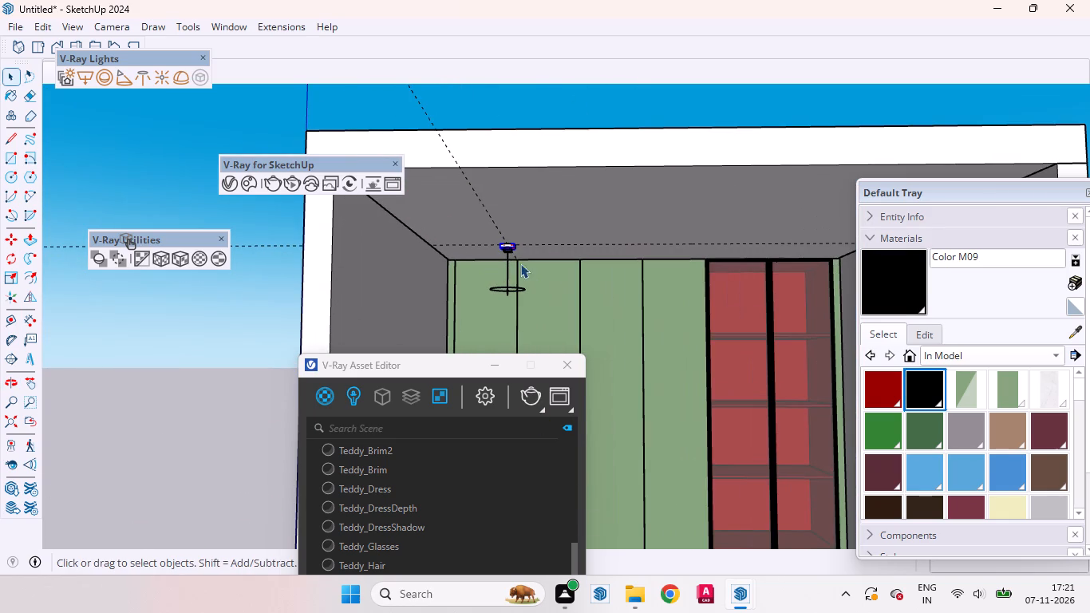
click(511, 254)
click(508, 252)
scroll(507, 243, up, 6)
scroll(507, 242, down, 1)
scroll(507, 242, up, 3)
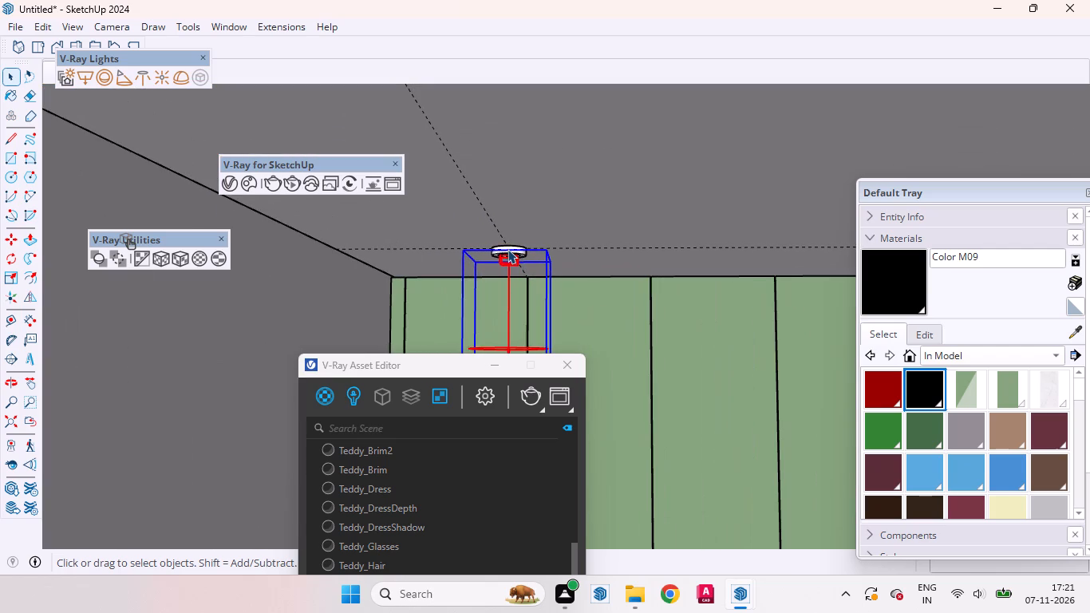
click(507, 249)
scroll(507, 249, up, 7)
scroll(507, 249, down, 10)
scroll(526, 240, up, 1)
scroll(526, 240, down, 7)
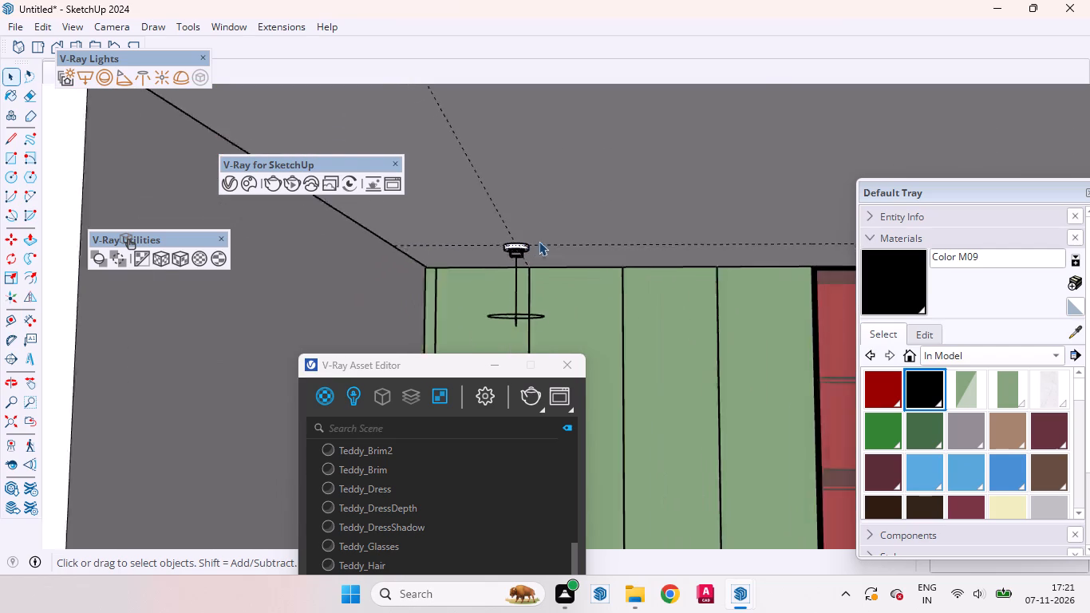
scroll(539, 241, down, 17)
click(409, 310)
Group all connected faces and edges of the round ceiling fixture housing around the IES light.
scroll(612, 216, up, 2)
scroll(612, 216, down, 1)
scroll(612, 216, up, 5)
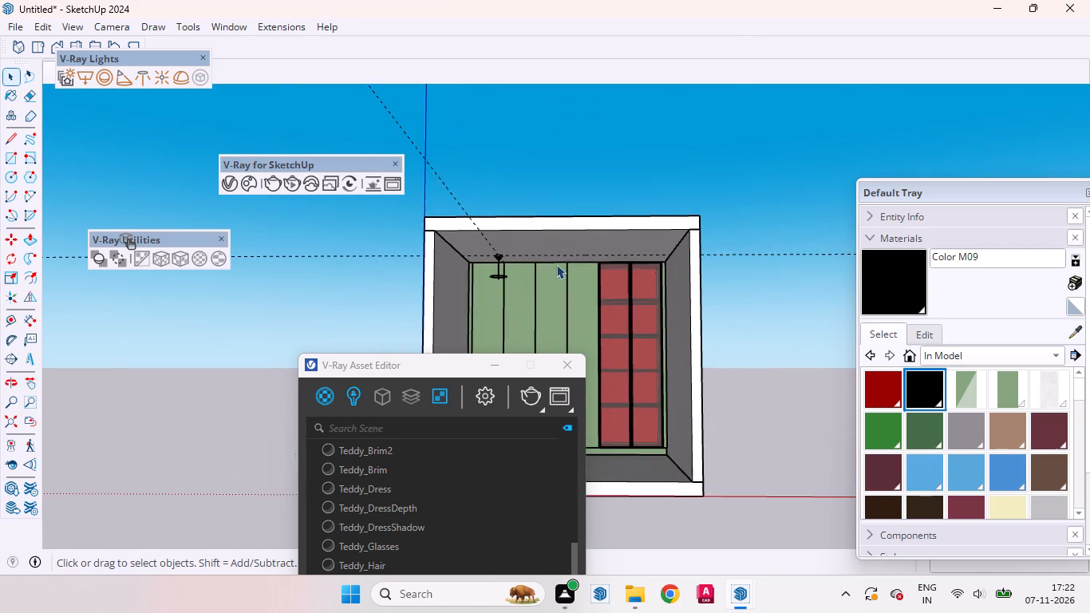
scroll(556, 264, up, 3)
middle_drag(398, 244, 377, 132)
scroll(439, 204, up, 6)
scroll(473, 285, down, 1)
scroll(473, 285, up, 10)
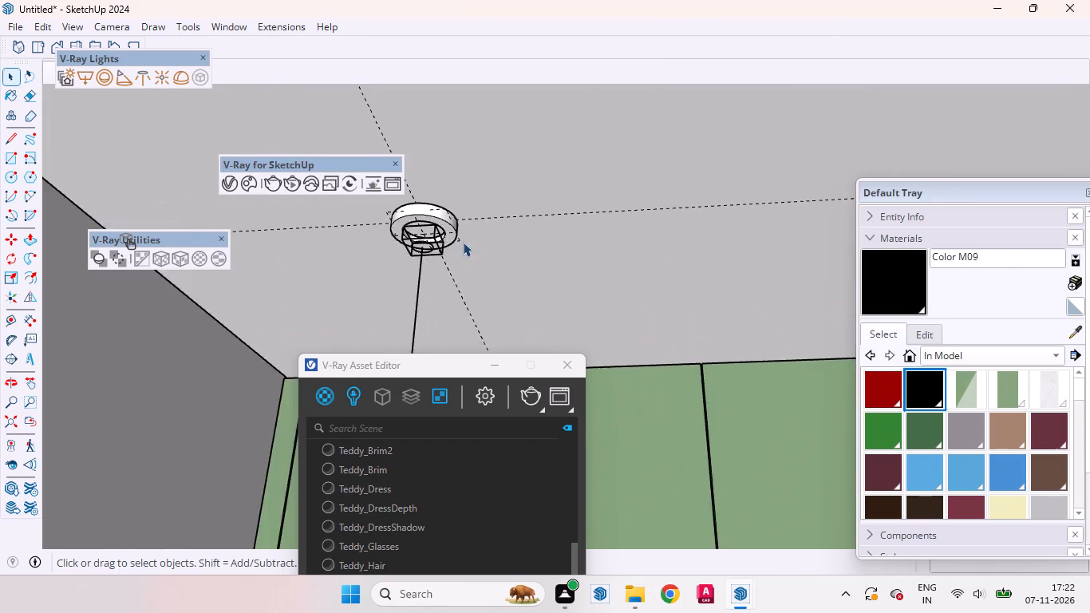
scroll(463, 242, up, 7)
double_click(438, 216)
click(438, 216)
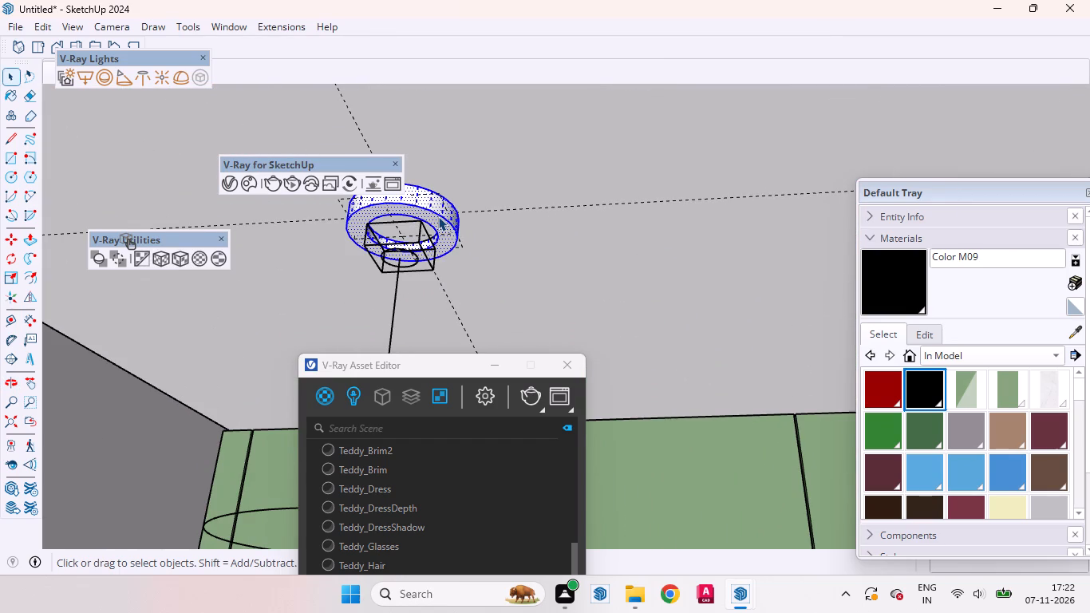
right_click(438, 216)
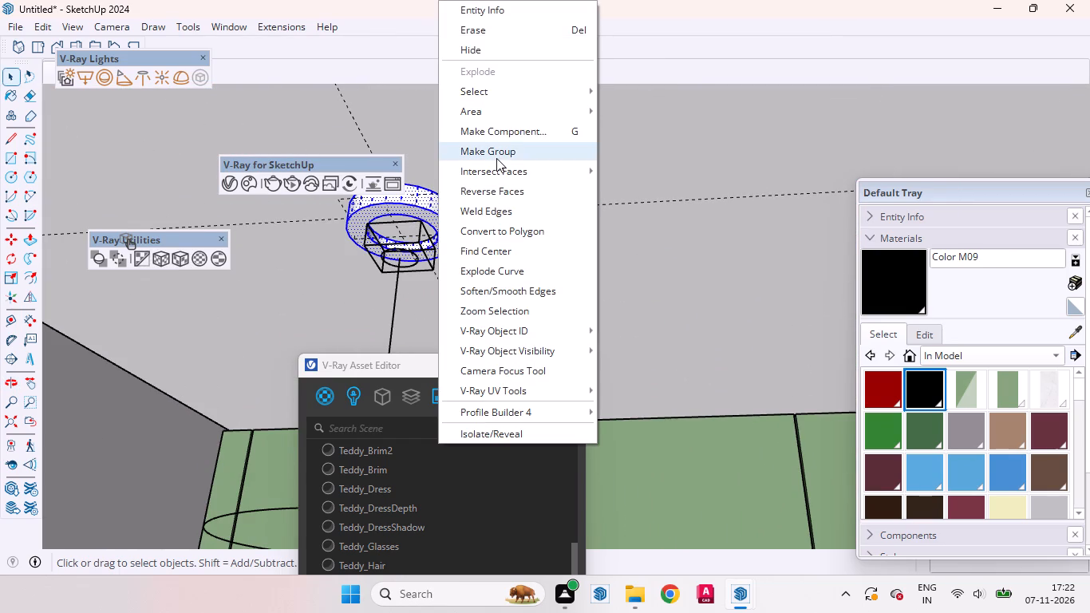
click(496, 158)
Copy the grouped ceiling fixture with its lights about 3' along the ceiling, above the middle of the wardrobe.
scroll(507, 191, down, 17)
scroll(575, 210, down, 5)
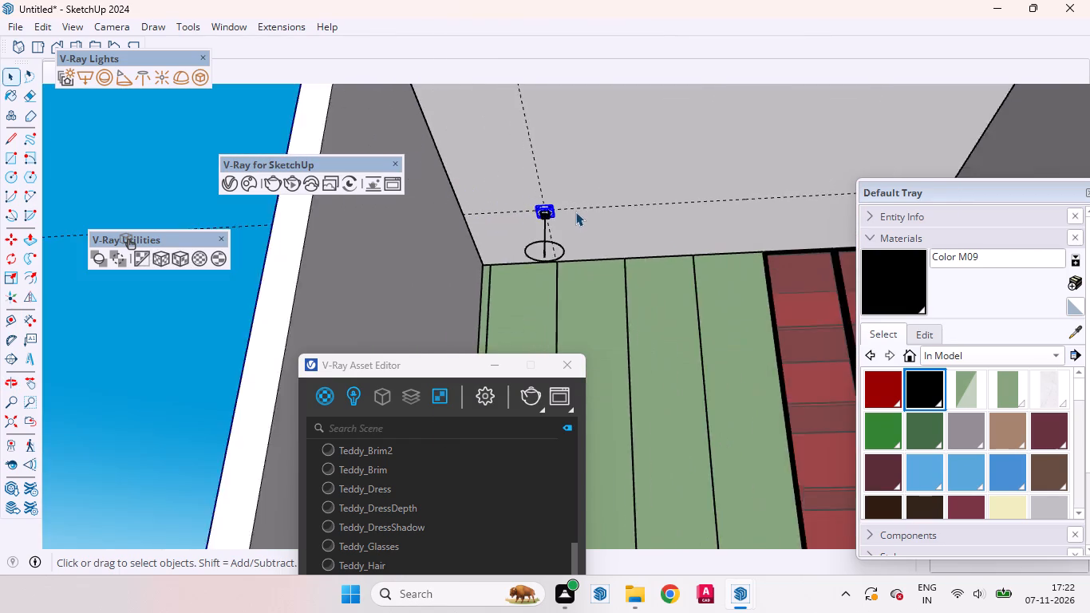
scroll(575, 212, down, 7)
middle_drag(550, 299, 547, 410)
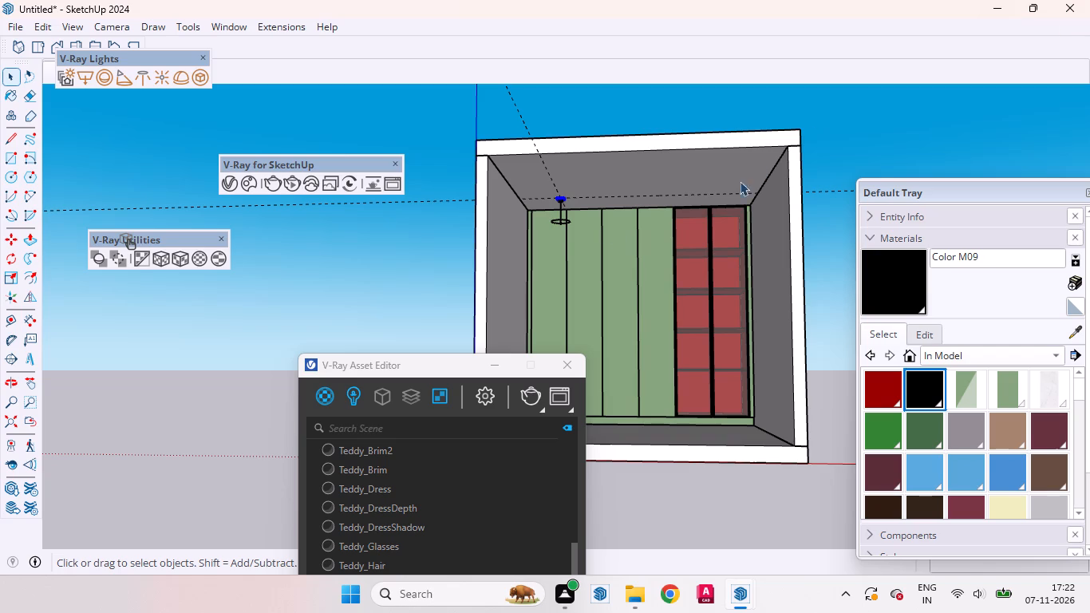
scroll(567, 184, up, 7)
scroll(559, 102, down, 6)
scroll(518, 202, up, 7)
scroll(527, 190, down, 3)
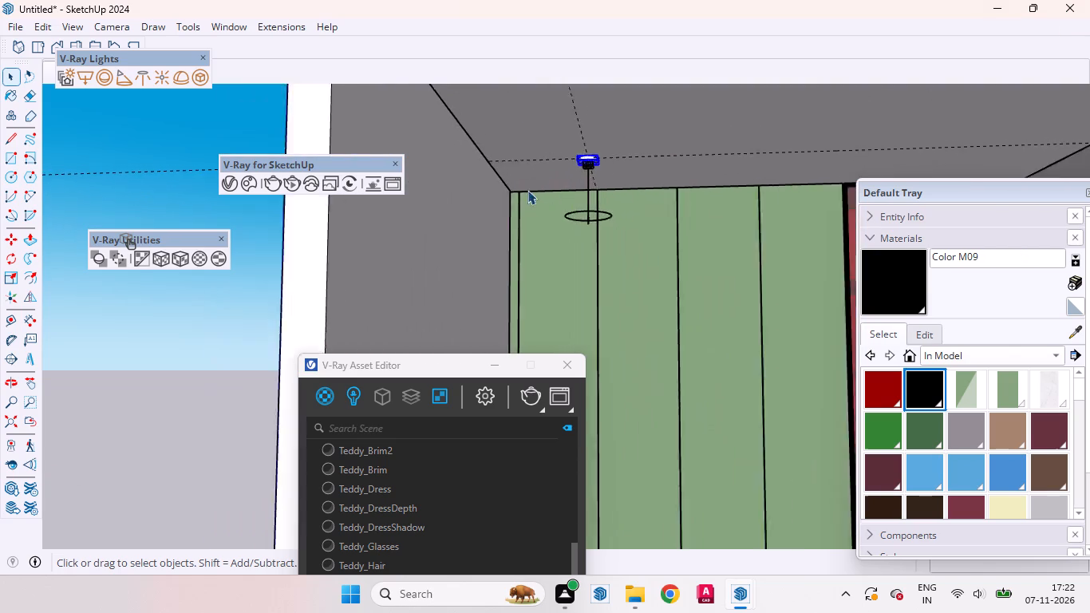
scroll(527, 190, down, 3)
scroll(559, 163, up, 9)
ctrl+click(560, 180)
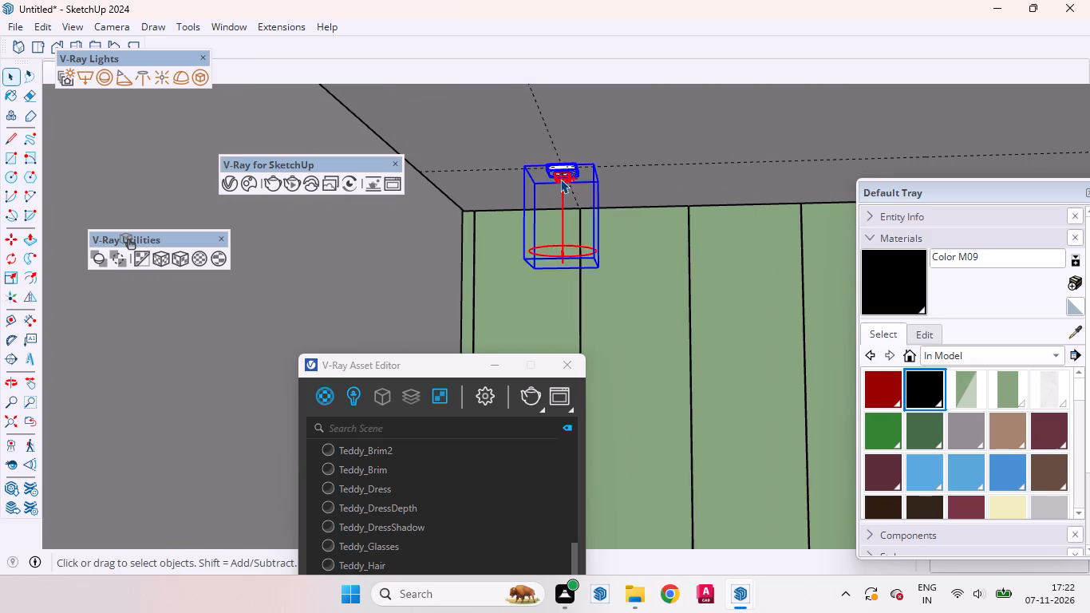
ctrl+scroll(504, 192, down, 12)
scroll(562, 169, up, 3)
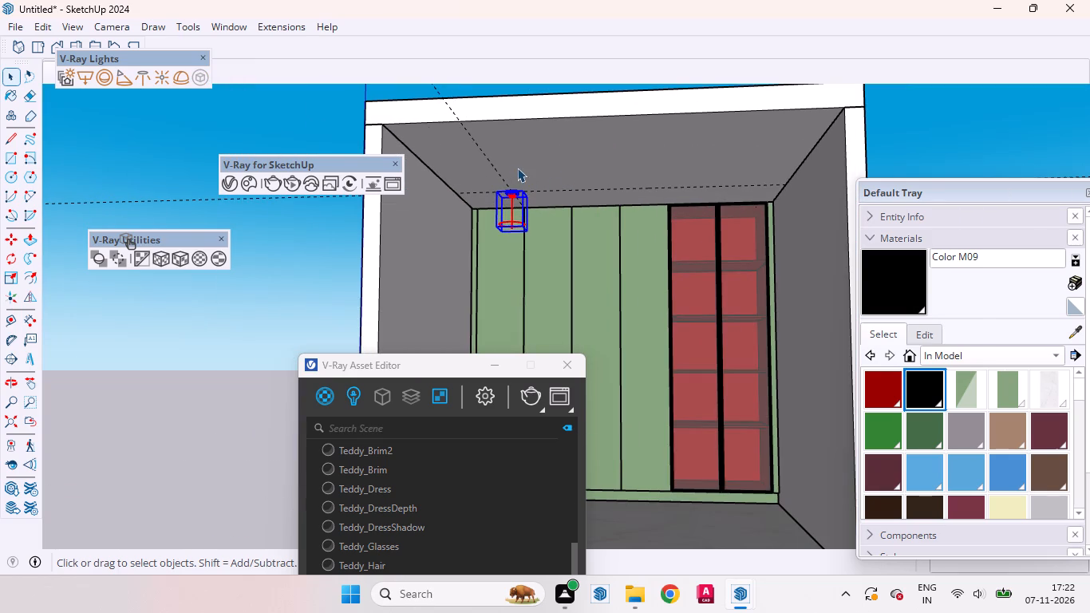
key(m)
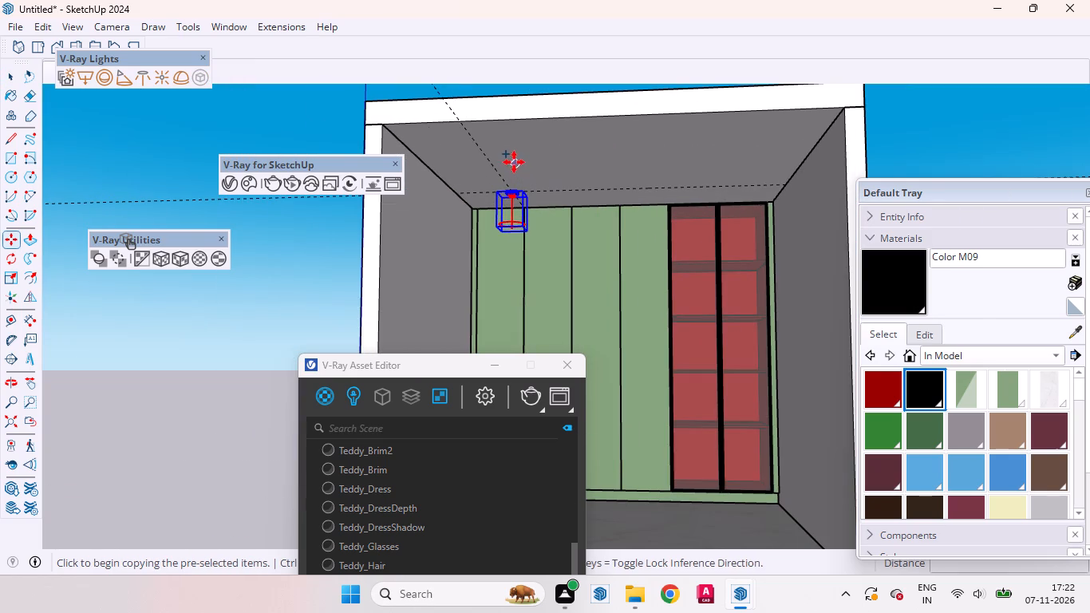
click(514, 162)
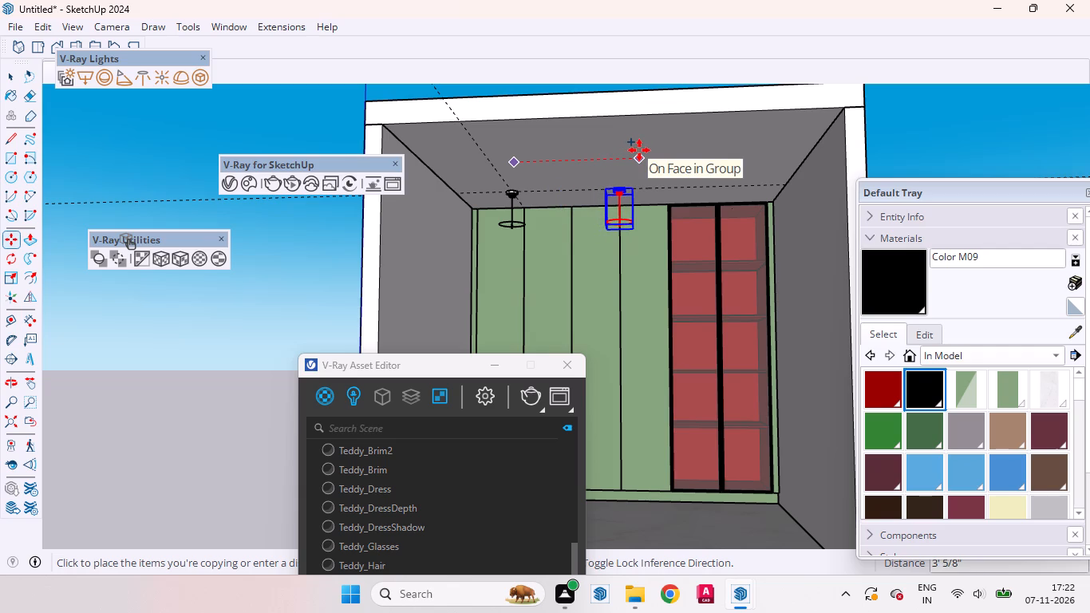
click(639, 150)
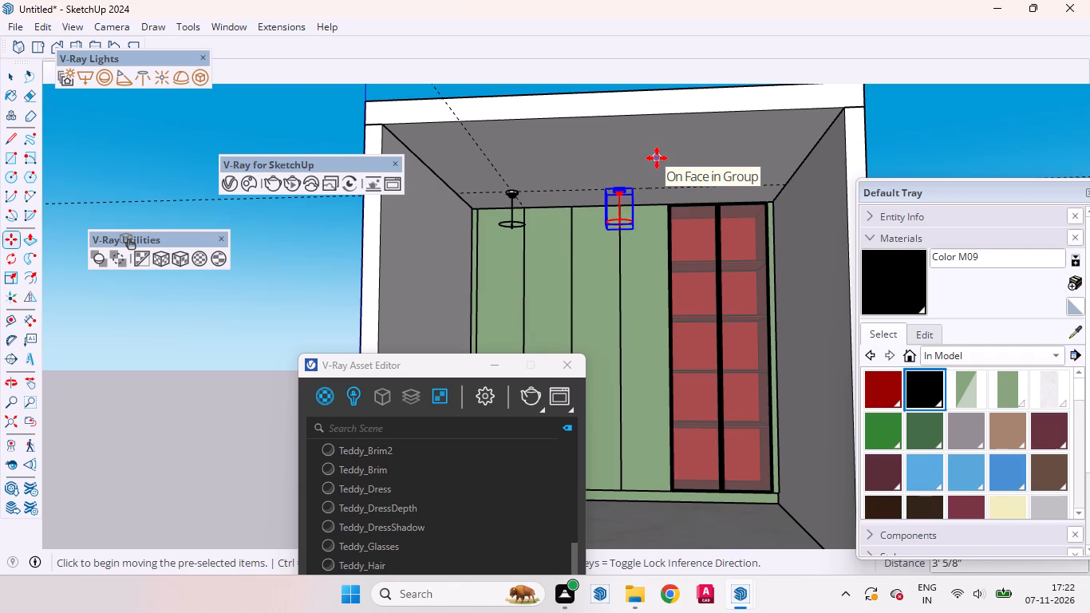
Copy the middle fixture and its lights about 2' 9 3/8" further along the ceiling, above the red shelf section.
click(592, 163)
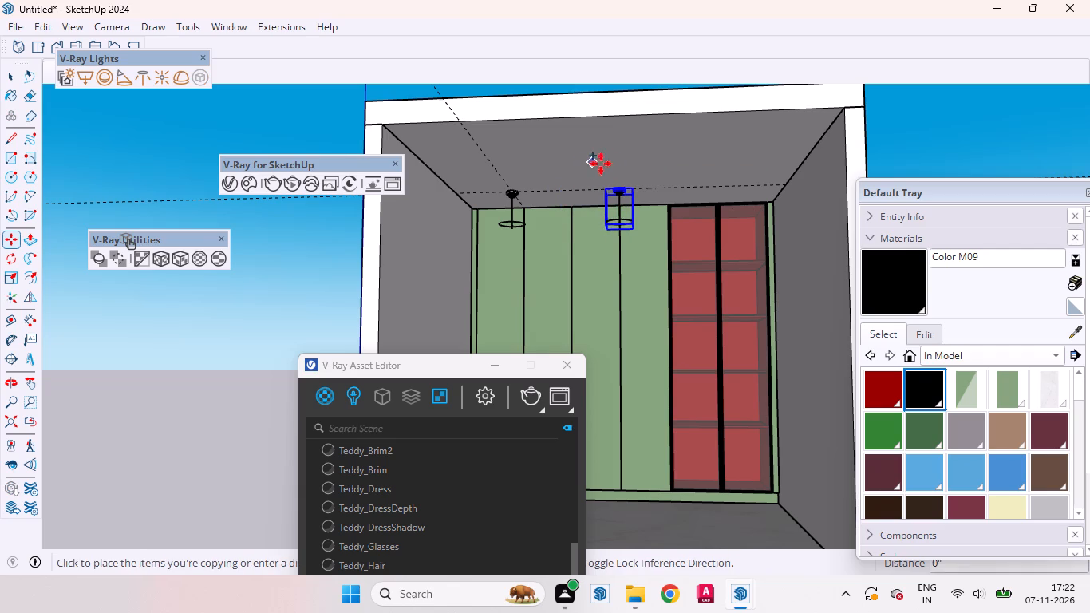
click(707, 157)
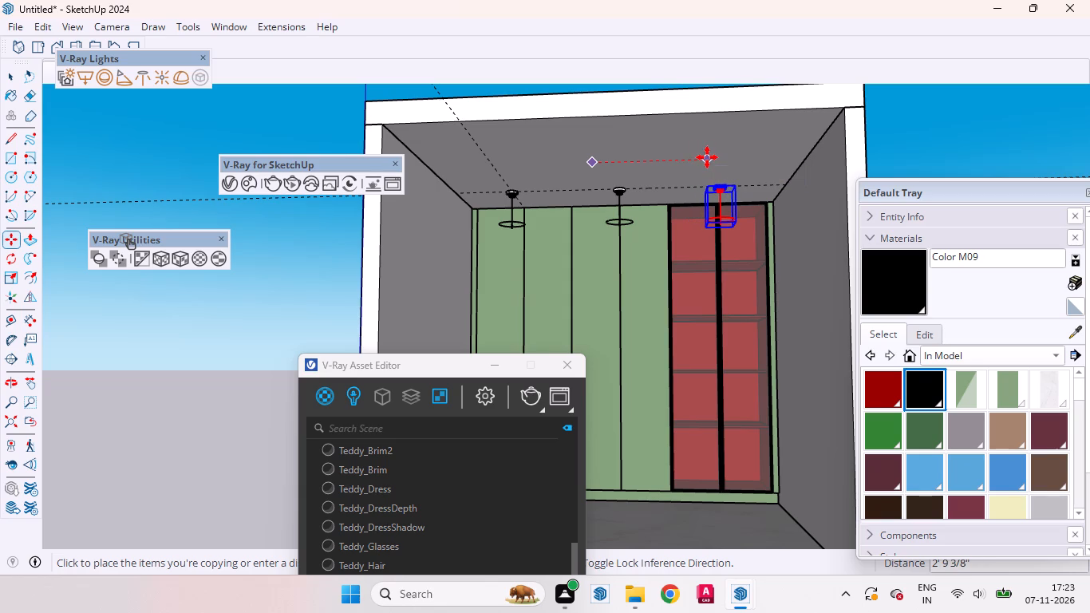
key(space)
Examine the spacing and alignment of the three ceiling fixtures along the guide line from several angles.
scroll(784, 212, up, 7)
middle_drag(676, 228, 674, 204)
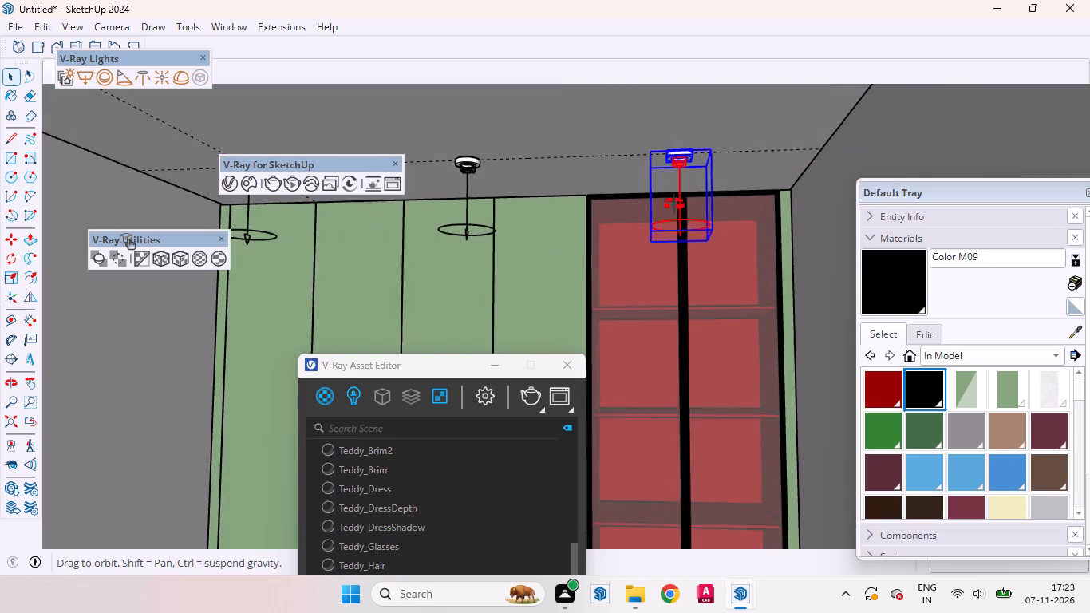
middle_drag(674, 204, 677, 65)
scroll(678, 212, down, 5)
middle_drag(665, 187, 669, 363)
scroll(665, 188, up, 1)
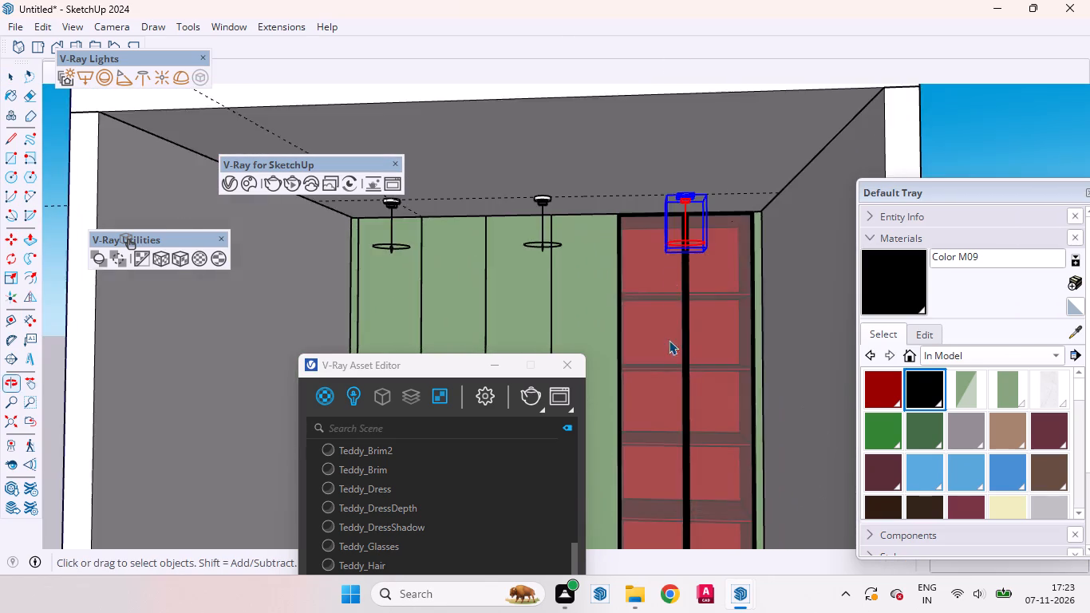
scroll(667, 248, down, 7)
scroll(660, 204, up, 1)
scroll(660, 204, down, 5)
scroll(651, 208, up, 5)
middle_drag(638, 185, 636, 181)
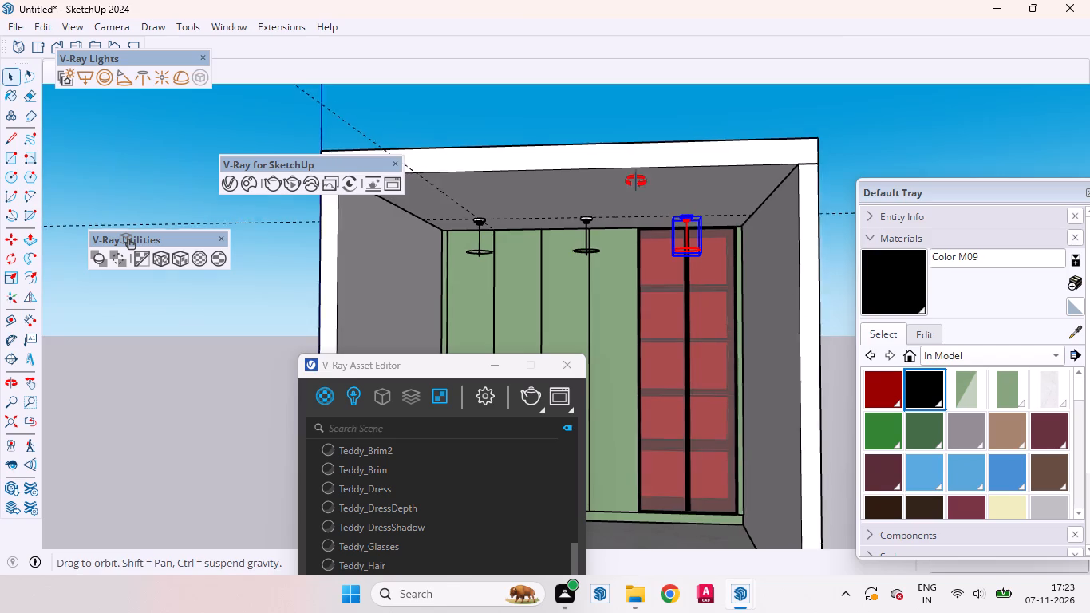
middle_drag(636, 181, 625, 67)
scroll(627, 141, up, 5)
scroll(627, 141, down, 6)
middle_drag(626, 172, 602, 154)
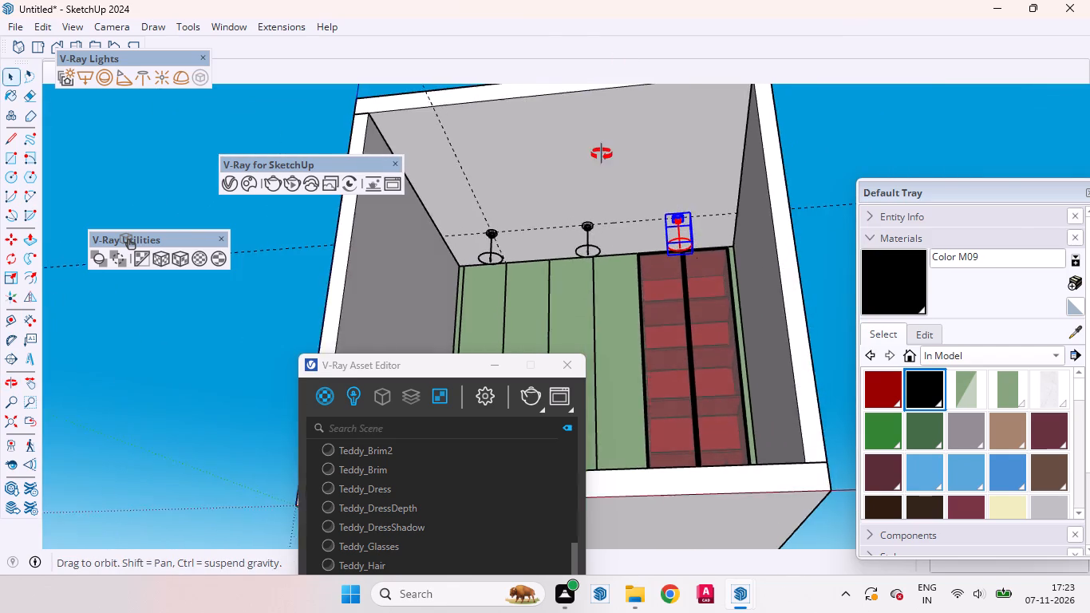
scroll(606, 161, up, 1)
middle_drag(602, 154, 640, 133)
scroll(632, 139, up, 3)
middle_drag(670, 175, 662, 148)
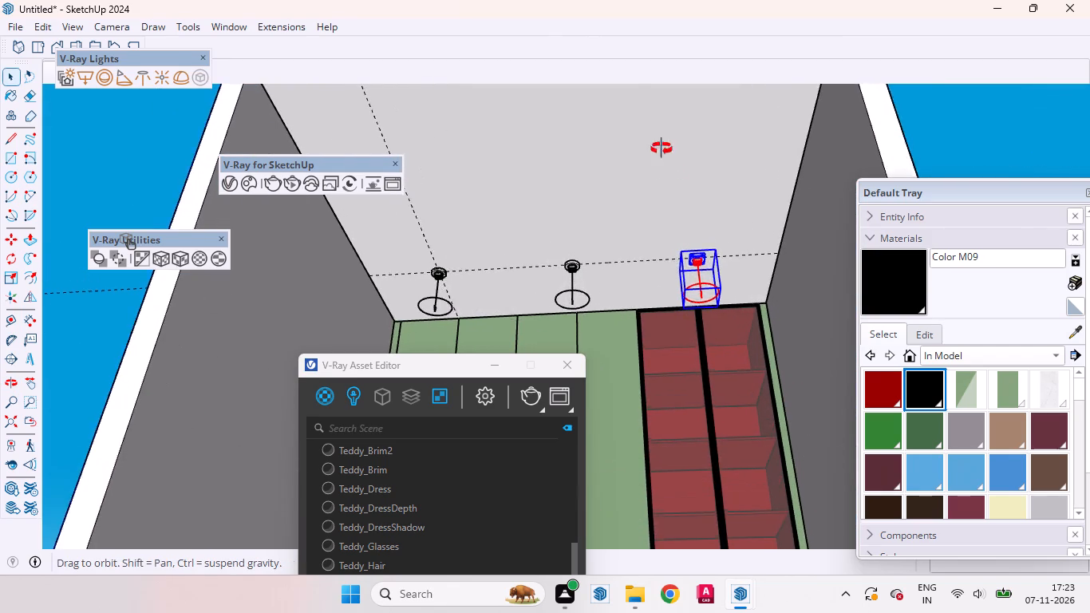
middle_drag(662, 148, 650, 166)
scroll(673, 198, up, 5)
scroll(647, 210, down, 14)
middle_drag(546, 231, 603, 397)
click(722, 136)
scroll(688, 248, up, 6)
middle_drag(646, 247, 497, 200)
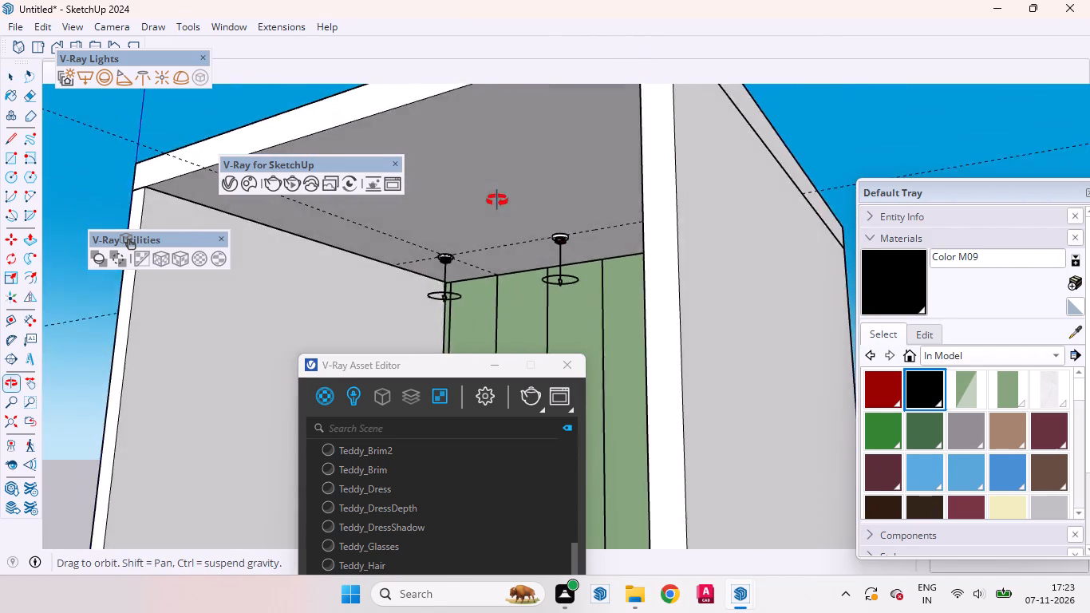
middle_drag(497, 200, 555, 225)
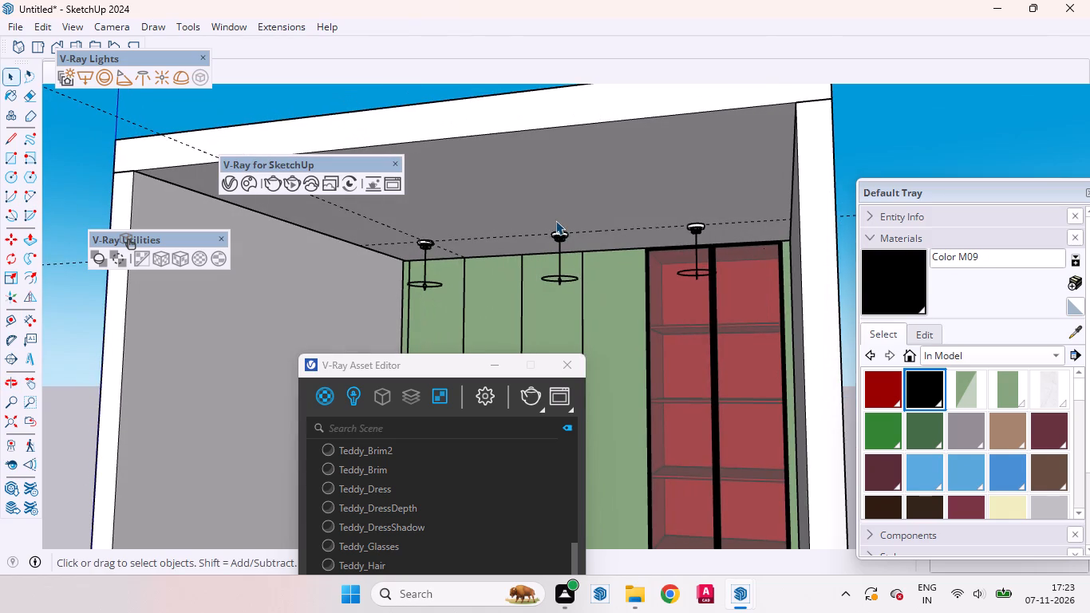
scroll(536, 200, down, 3)
scroll(614, 217, up, 1)
scroll(634, 226, down, 6)
middle_drag(523, 239, 623, 282)
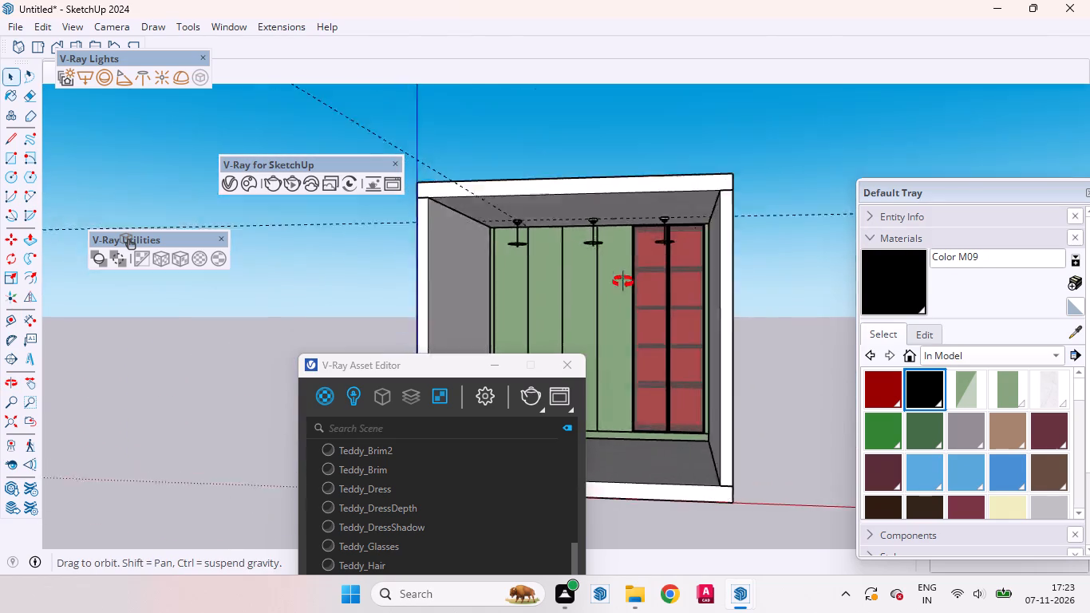
middle_drag(623, 282, 651, 308)
scroll(640, 167, down, 6)
middle_drag(642, 261, 598, 204)
scroll(596, 198, up, 2)
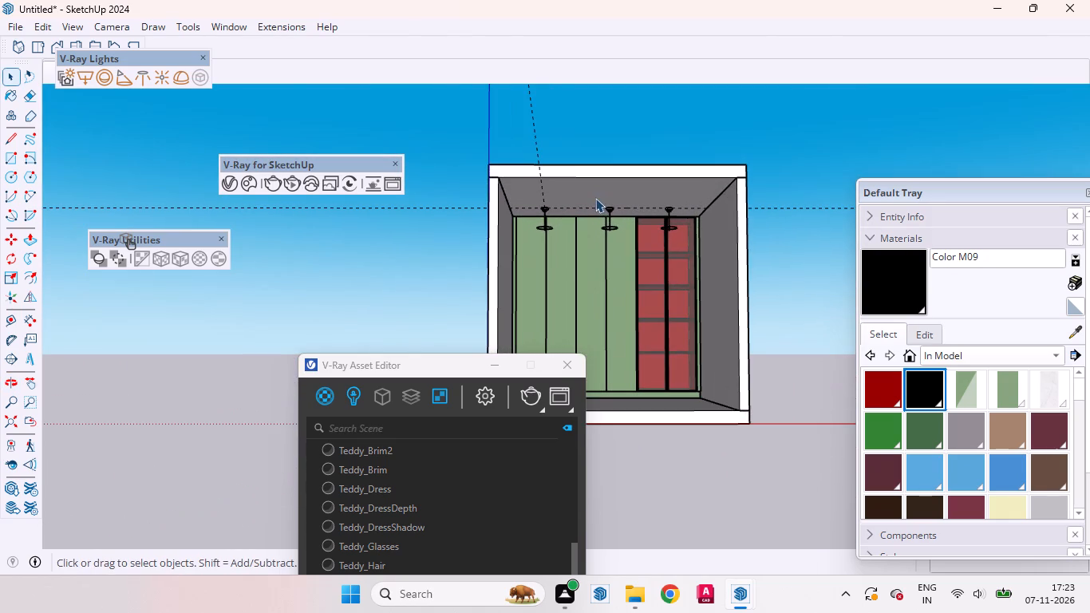
middle_drag(602, 190, 563, 120)
Select the ceiling slab together with all three ceiling fixtures and their IES lights.
click(583, 164)
double_click(589, 178)
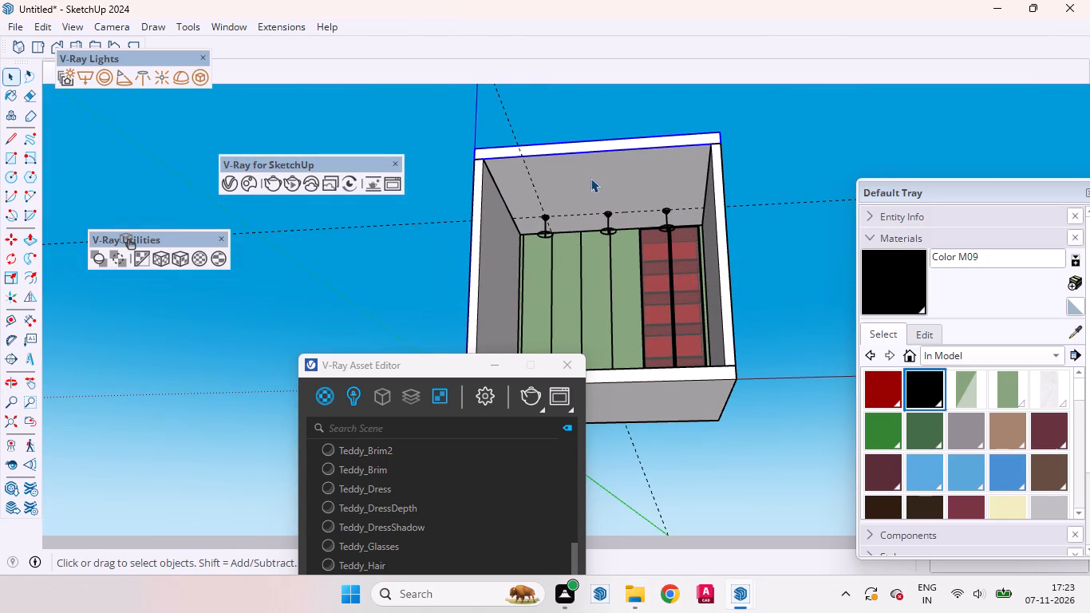
click(579, 196)
scroll(563, 171, down, 6)
middle_drag(576, 155, 581, 317)
scroll(579, 284, up, 8)
scroll(571, 251, down, 1)
scroll(571, 251, up, 2)
scroll(571, 251, down, 6)
middle_drag(551, 214, 555, 270)
scroll(553, 105, down, 10)
middle_drag(556, 158, 516, 2)
scroll(519, 178, up, 6)
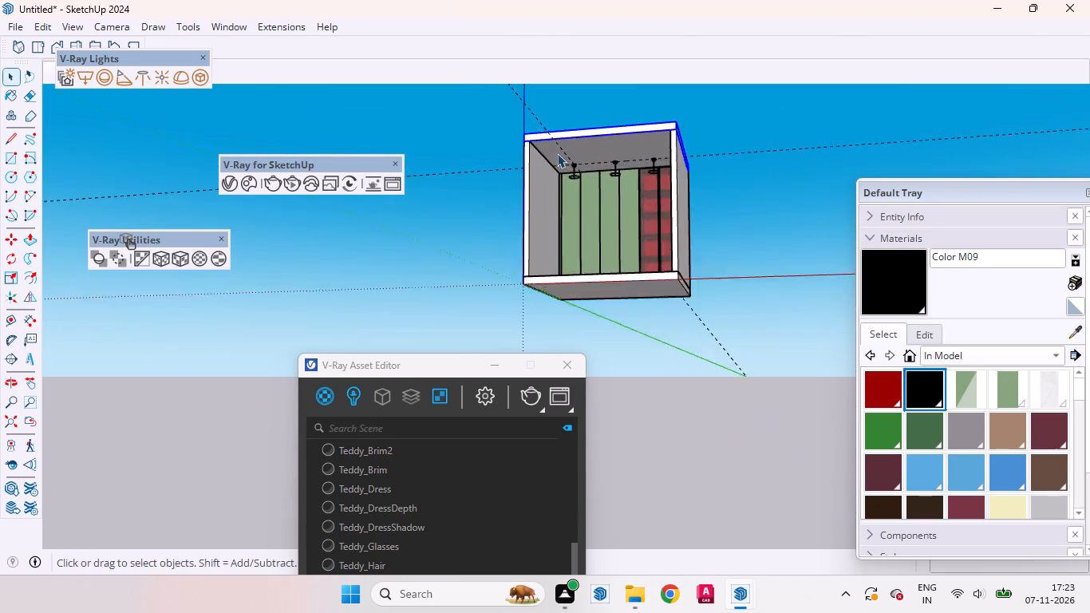
scroll(557, 153, up, 15)
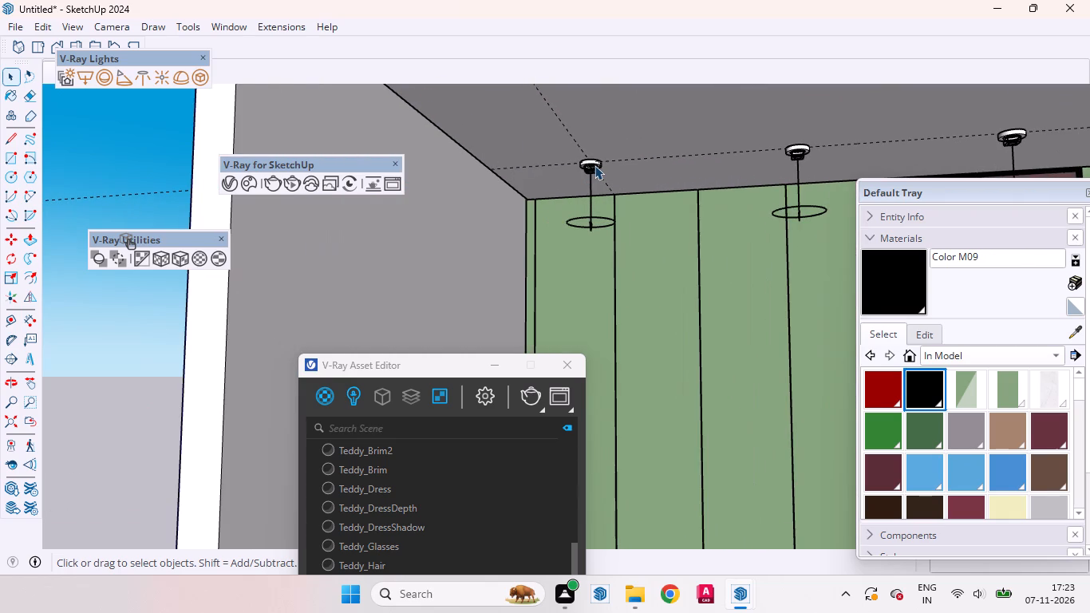
ctrl+click(594, 165)
ctrl+click(592, 174)
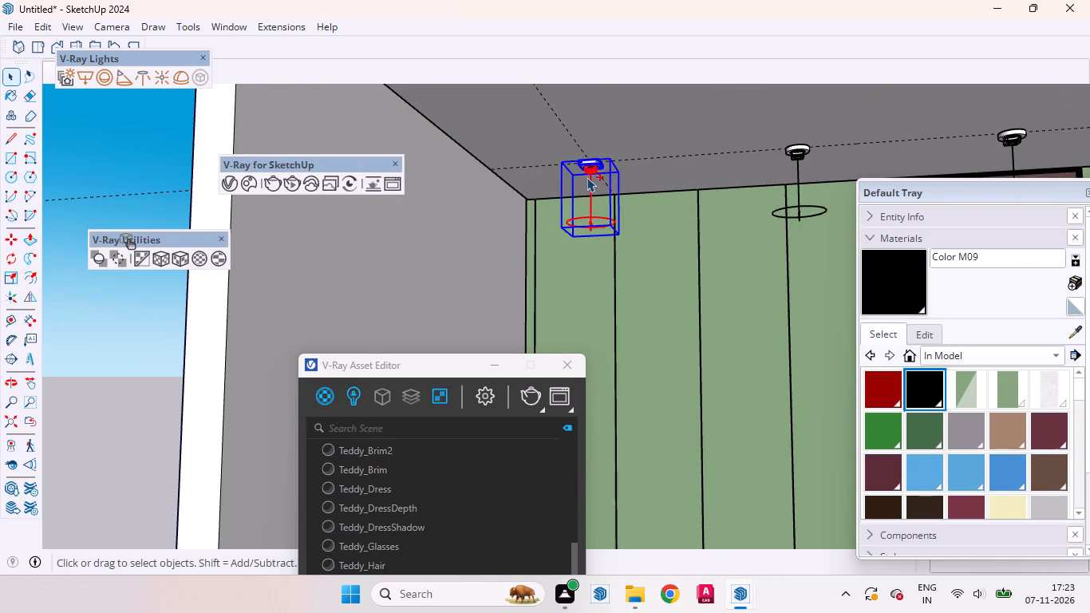
ctrl+scroll(579, 177, down, 6)
ctrl+scroll(693, 161, up, 15)
ctrl+click(697, 162)
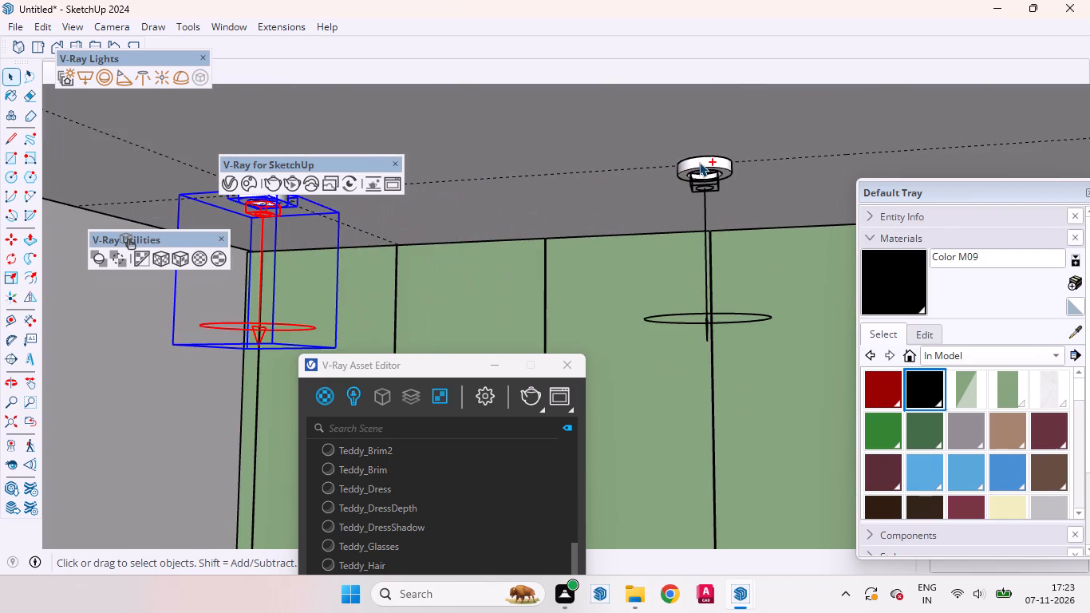
ctrl+click(701, 185)
ctrl+scroll(610, 118, down, 8)
ctrl+scroll(596, 129, up, 3)
ctrl+scroll(595, 130, down, 3)
ctrl+scroll(857, 134, up, 4)
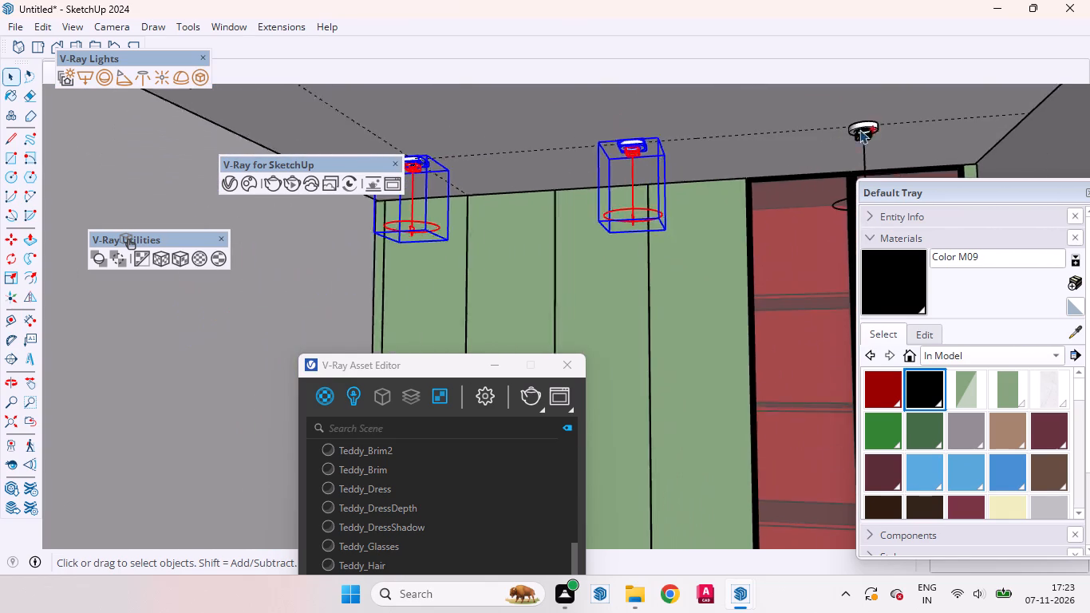
ctrl+scroll(859, 129, up, 3)
ctrl+click(867, 117)
ctrl+click(867, 132)
ctrl+scroll(730, 161, down, 4)
ctrl+scroll(730, 161, up, 2)
ctrl+scroll(730, 161, down, 6)
scroll(642, 191, up, 1)
scroll(642, 191, down, 2)
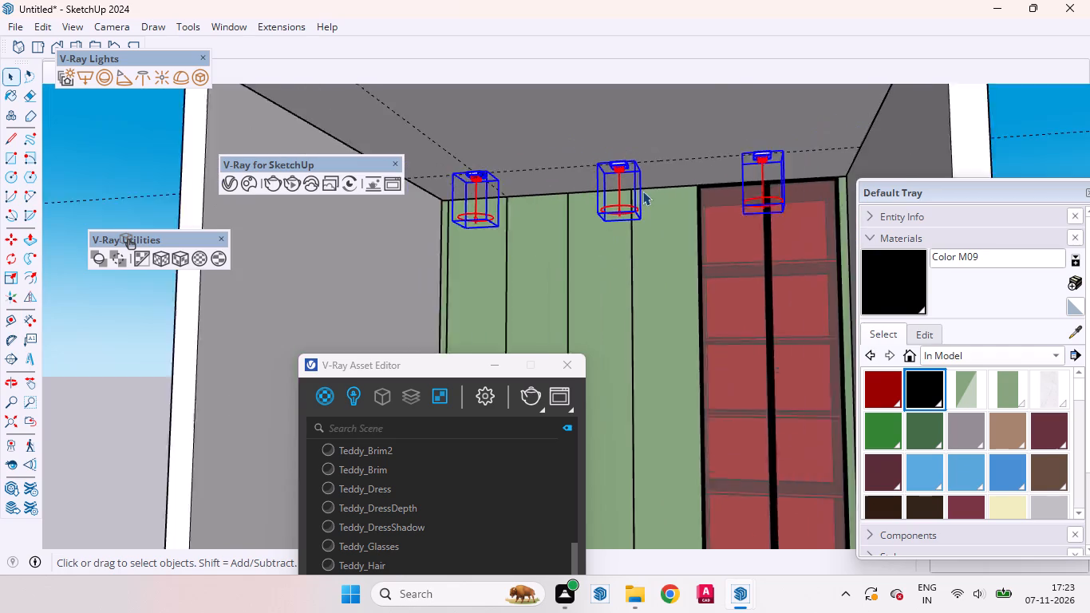
Remove the ceiling slab from the selection, keeping only the three ceiling fixtures and their IES lights selected.
scroll(642, 191, down, 12)
middle_drag(602, 215, 875, 222)
scroll(559, 200, up, 8)
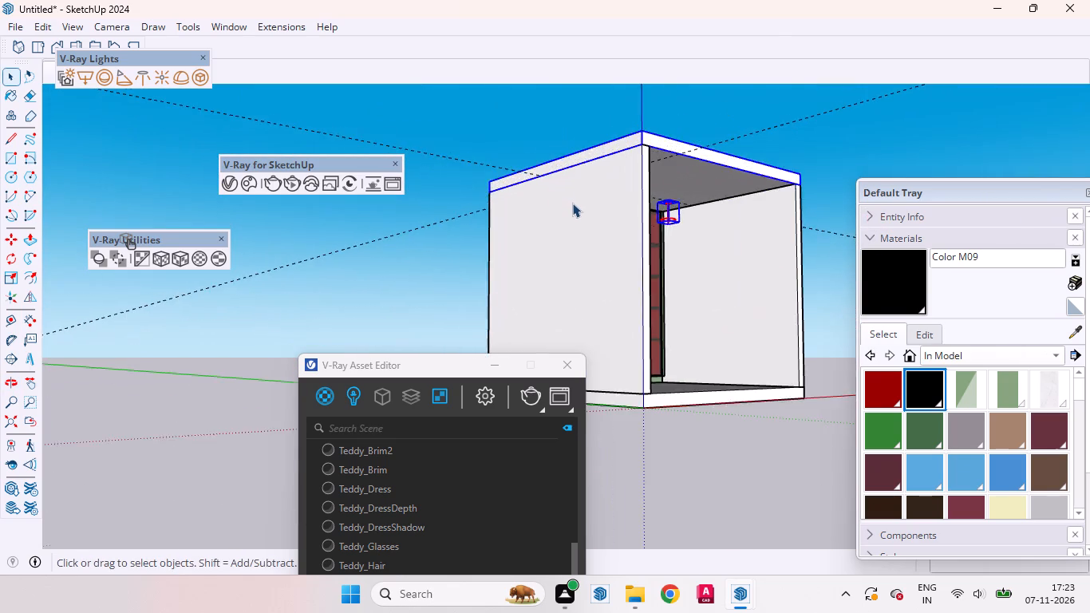
scroll(572, 203, up, 2)
middle_drag(608, 223, 622, 236)
scroll(618, 235, up, 1)
scroll(501, 160, down, 12)
scroll(332, 103, down, 5)
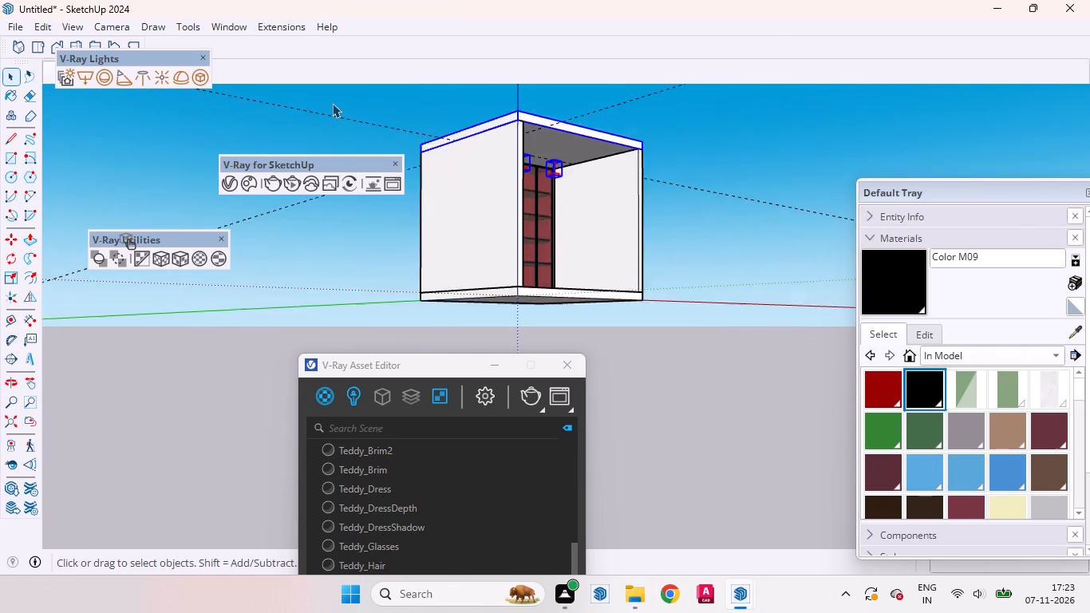
scroll(332, 103, down, 4)
middle_drag(516, 172, 604, 203)
scroll(492, 176, up, 11)
scroll(535, 192, down, 1)
scroll(535, 192, up, 1)
middle_drag(527, 187, 534, 202)
scroll(523, 191, up, 1)
scroll(456, 152, down, 2)
scroll(455, 152, up, 1)
scroll(454, 152, down, 16)
middle_drag(481, 186, 469, 132)
scroll(477, 156, up, 3)
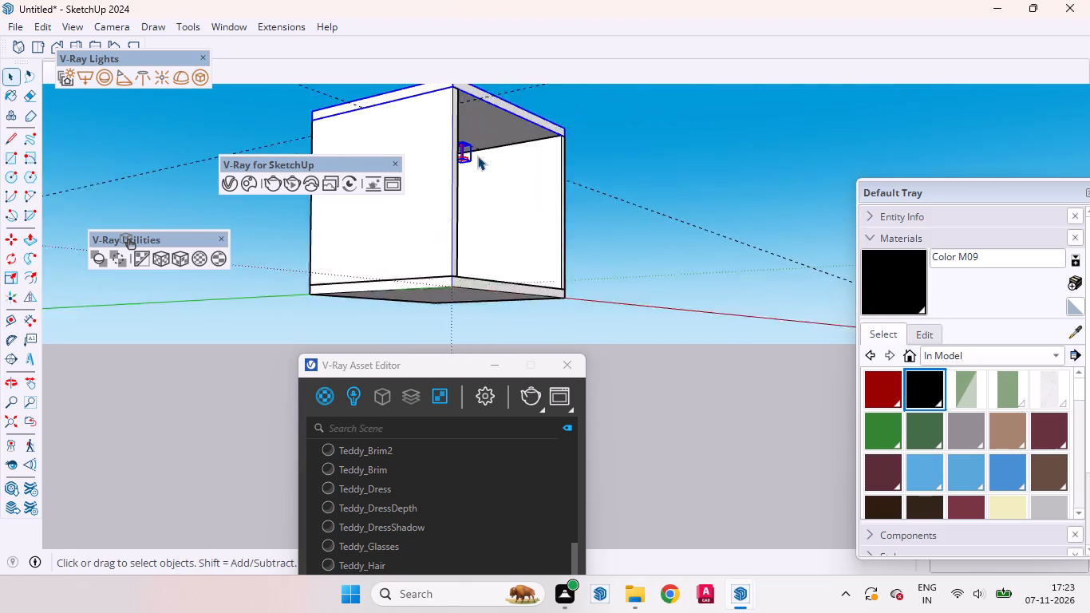
scroll(477, 156, up, 7)
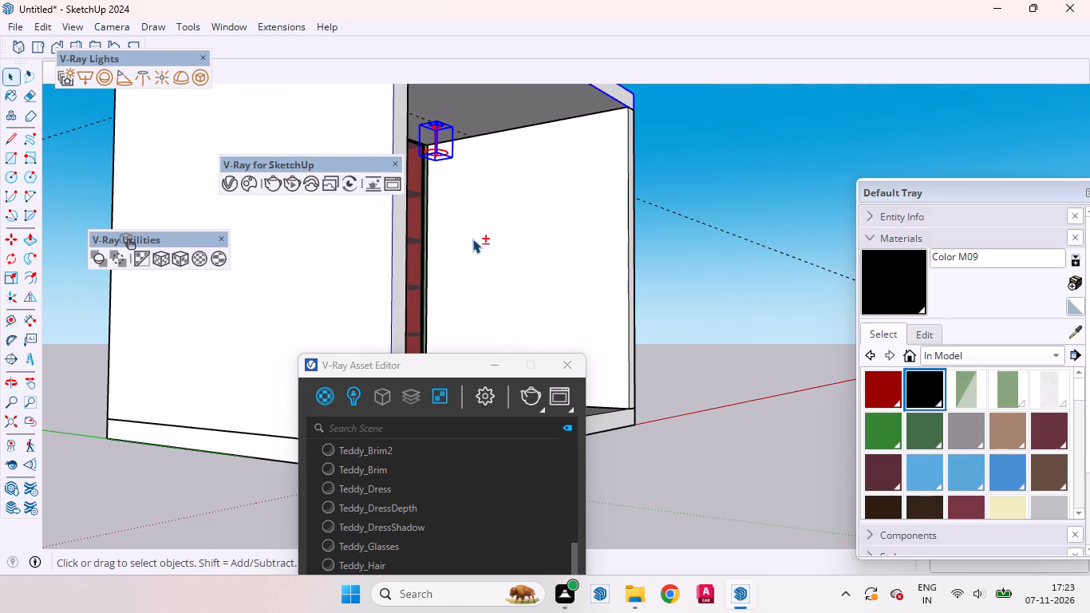
shift+scroll(486, 248, down, 6)
shift+click(496, 166)
Array the row of three fixtures and their lights along the green axis toward the open front, making three copies spaced 2' apart.
scroll(496, 207, up, 3)
scroll(496, 207, down, 1)
scroll(496, 207, up, 1)
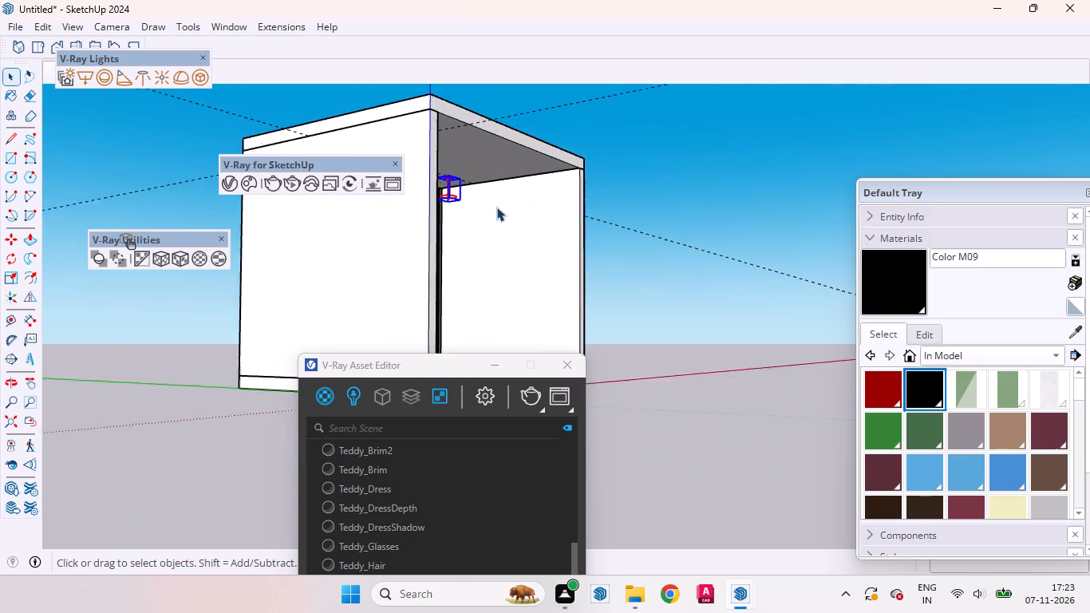
scroll(496, 207, up, 1)
middle_drag(488, 211, 381, 223)
scroll(380, 223, up, 1)
scroll(468, 184, down, 11)
middle_drag(497, 203, 233, 212)
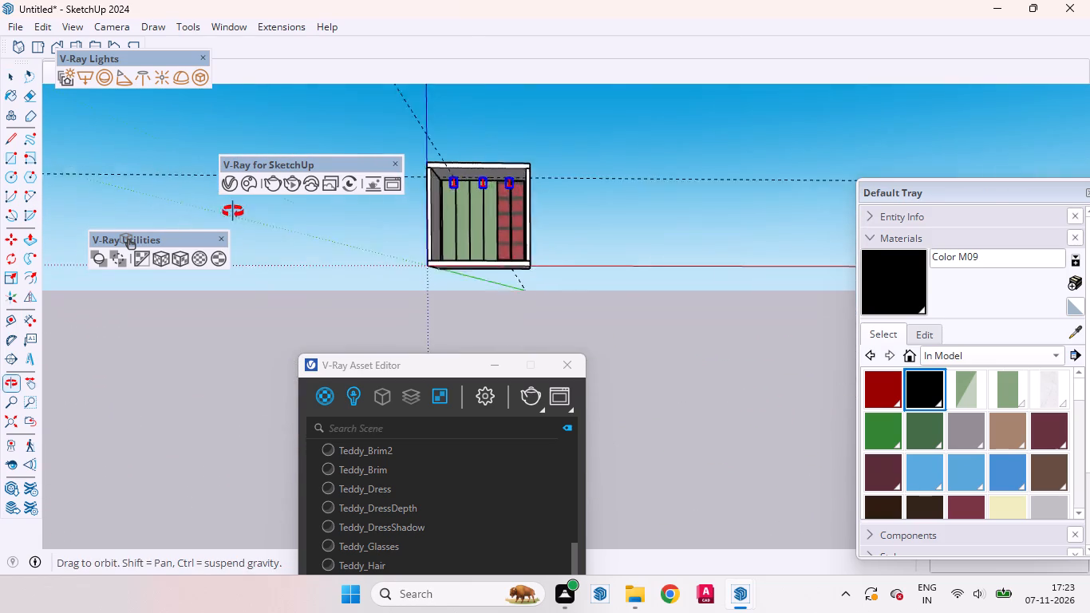
middle_drag(233, 212, 228, 212)
scroll(491, 176, up, 11)
scroll(586, 126, down, 2)
scroll(586, 125, up, 2)
scroll(586, 125, down, 10)
scroll(549, 218, up, 1)
middle_drag(529, 208, 425, 196)
scroll(504, 169, up, 8)
middle_drag(507, 193, 413, 196)
scroll(437, 187, down, 12)
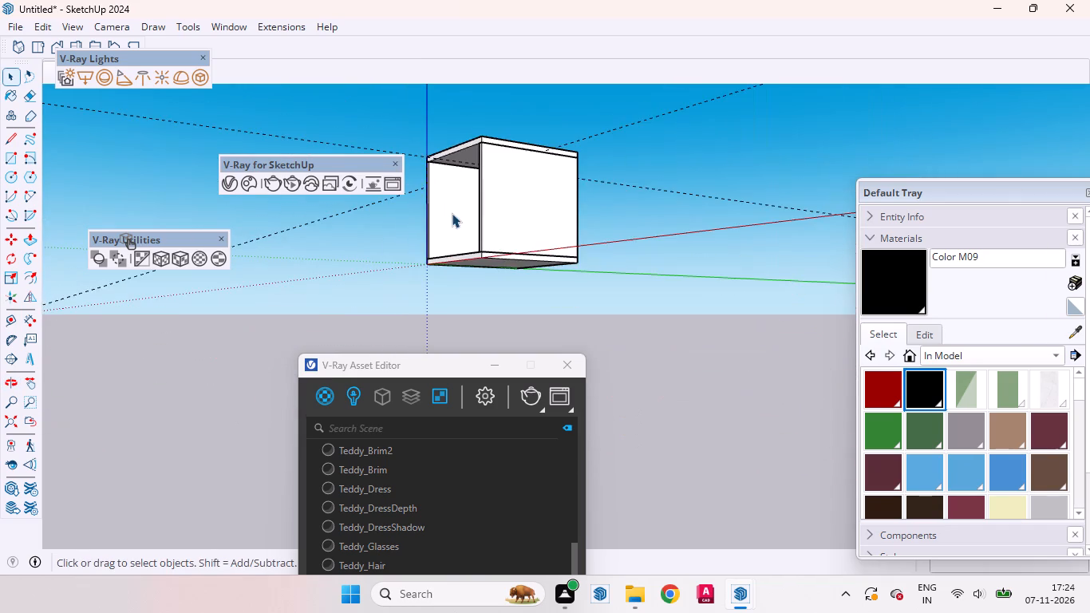
middle_drag(456, 215, 535, 219)
key(m)
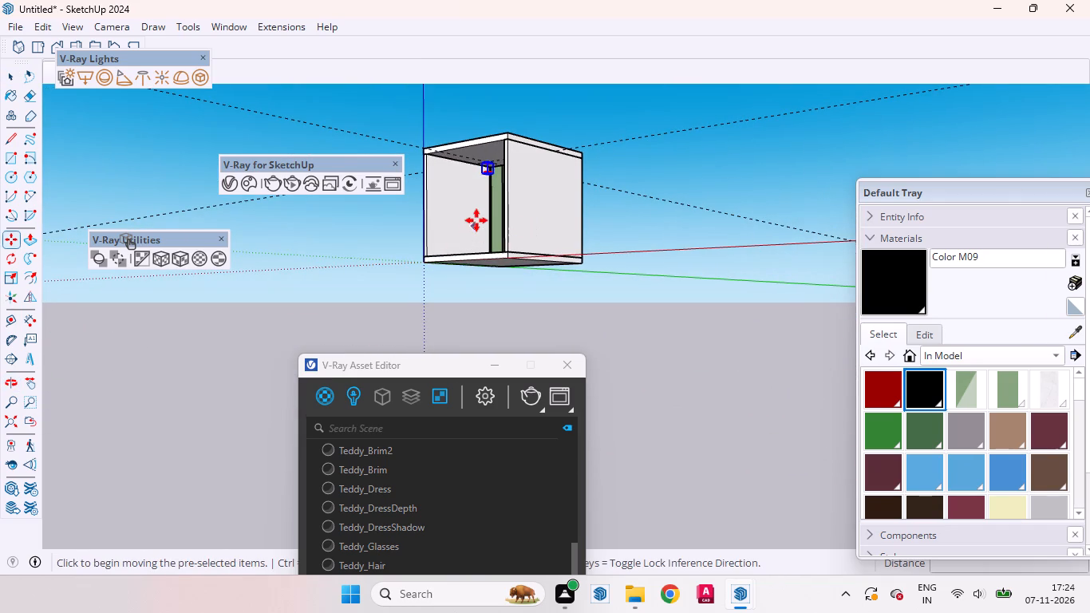
click(476, 220)
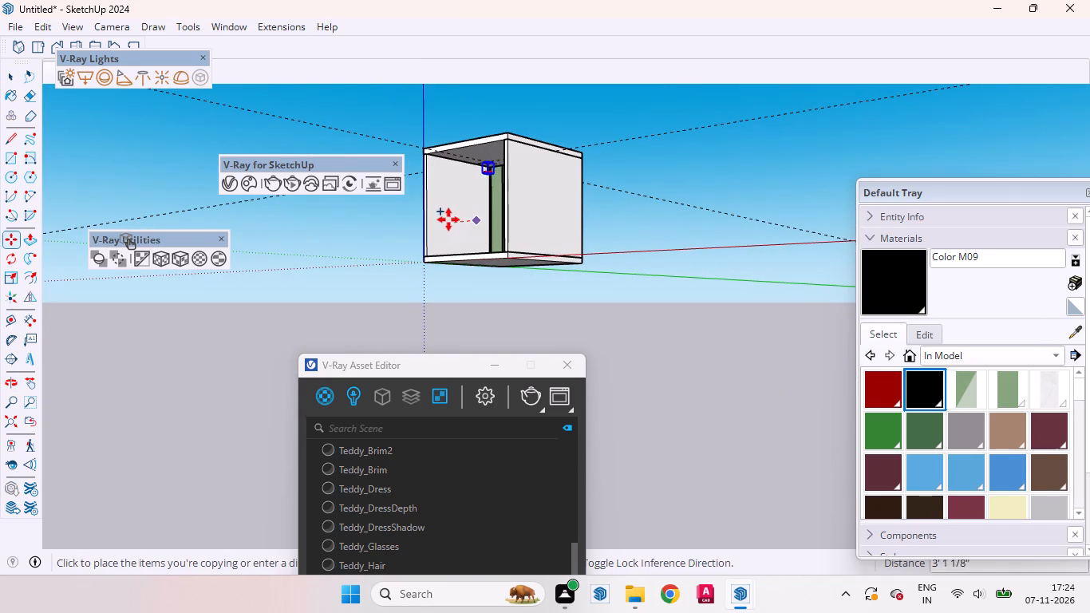
key(Left)
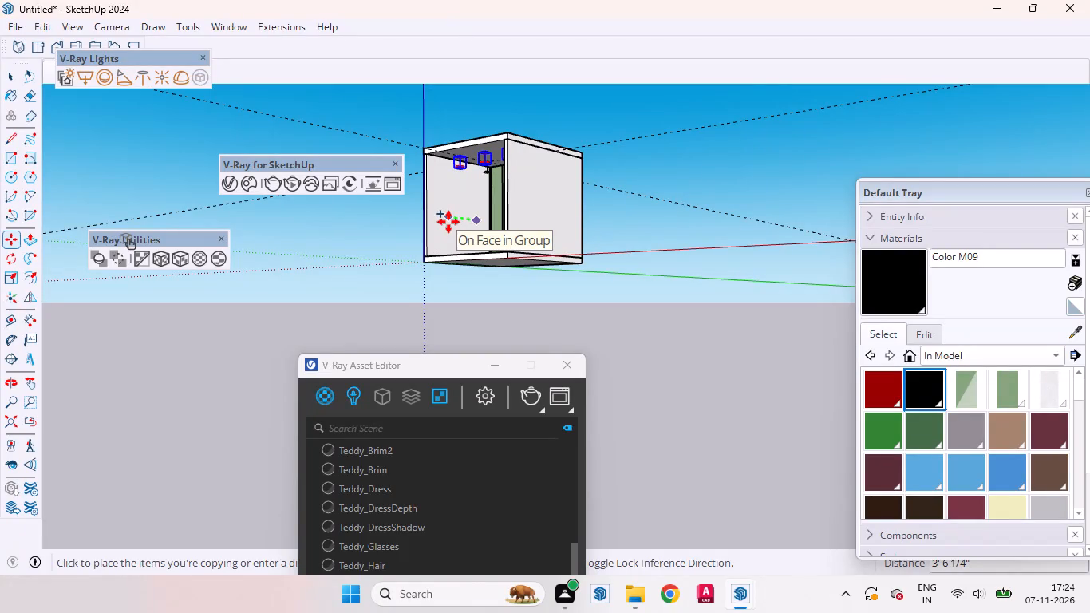
key(2)
key(apostrophe)
key(Return)
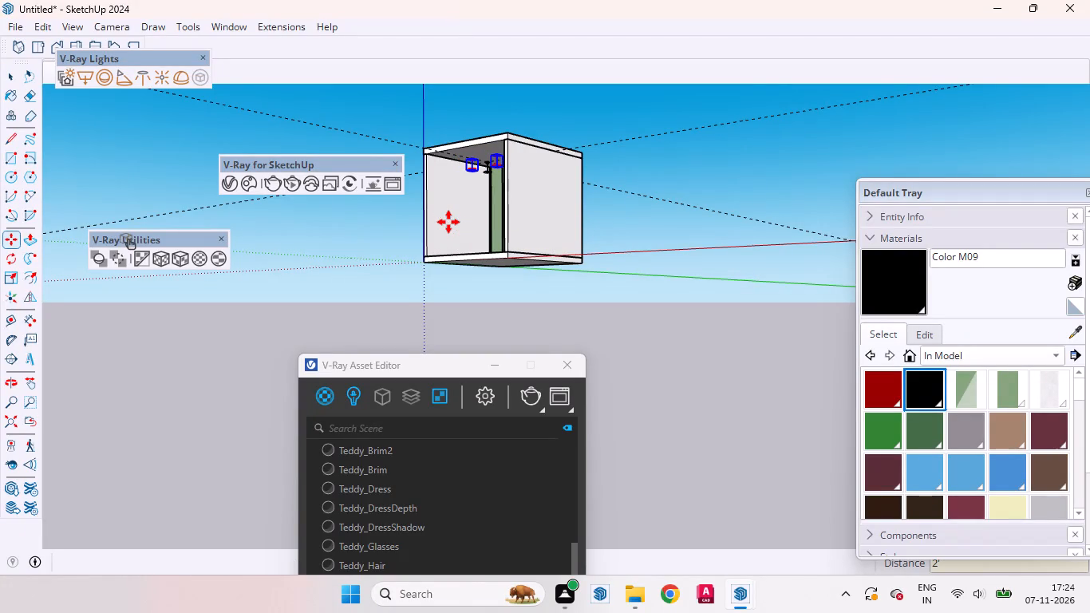
text(*3)
key(Return)
key(space)
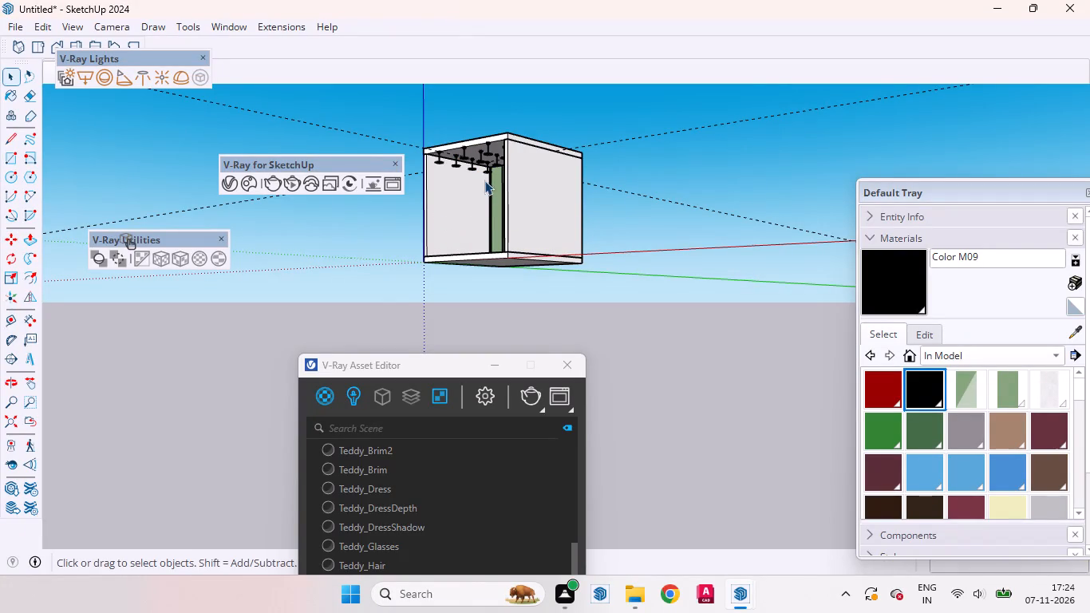
Erase the middle-column ceiling fixture in the second row from the open front, together with its IES light.
scroll(472, 150, up, 11)
scroll(472, 149, down, 1)
scroll(472, 149, up, 3)
middle_drag(480, 164, 542, 57)
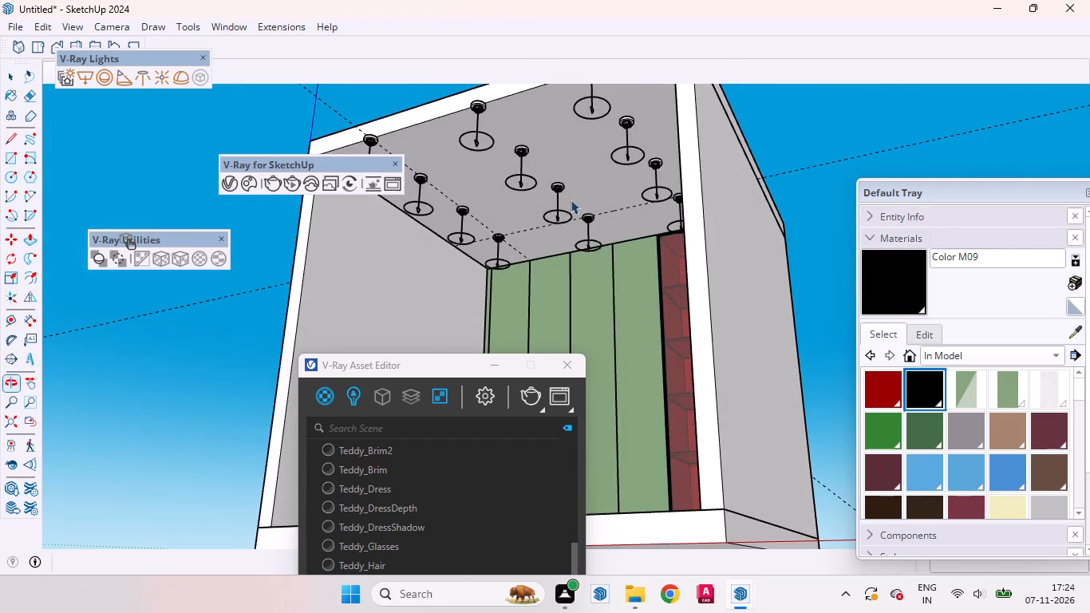
scroll(602, 295, down, 10)
scroll(586, 251, up, 10)
scroll(600, 273, down, 6)
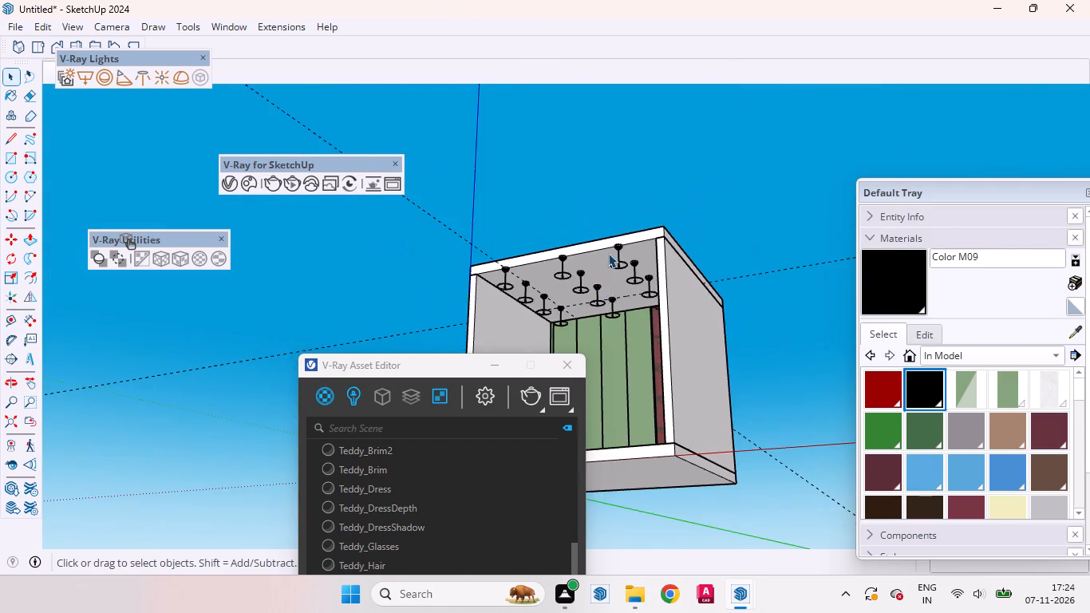
middle_drag(613, 309, 645, 434)
scroll(703, 243, down, 5)
scroll(658, 281, up, 9)
scroll(614, 283, down, 2)
scroll(614, 281, up, 1)
scroll(639, 196, down, 5)
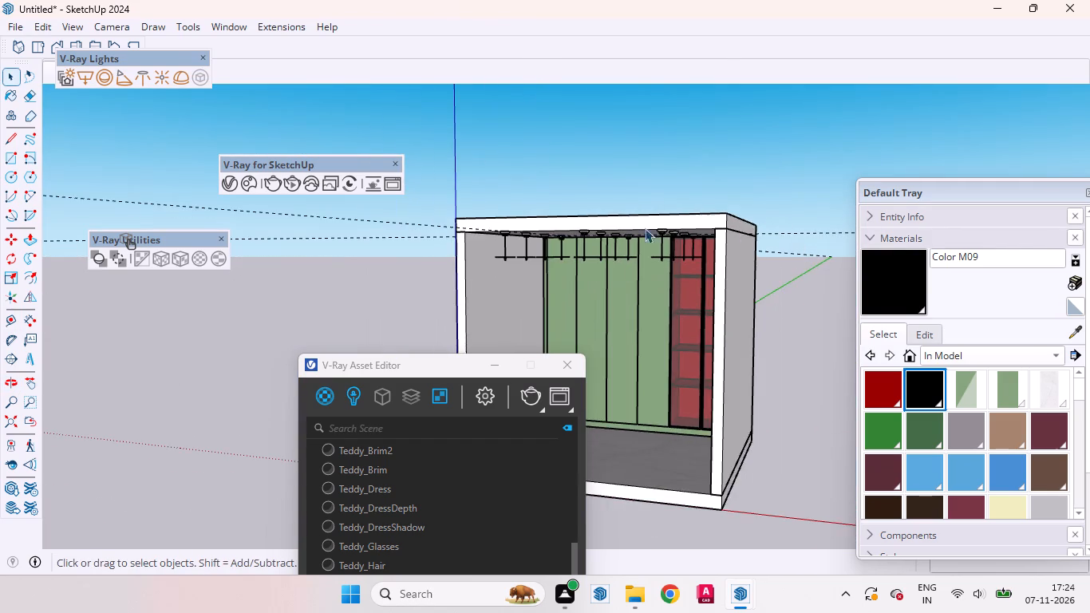
middle_drag(596, 262, 618, 155)
scroll(595, 254, up, 10)
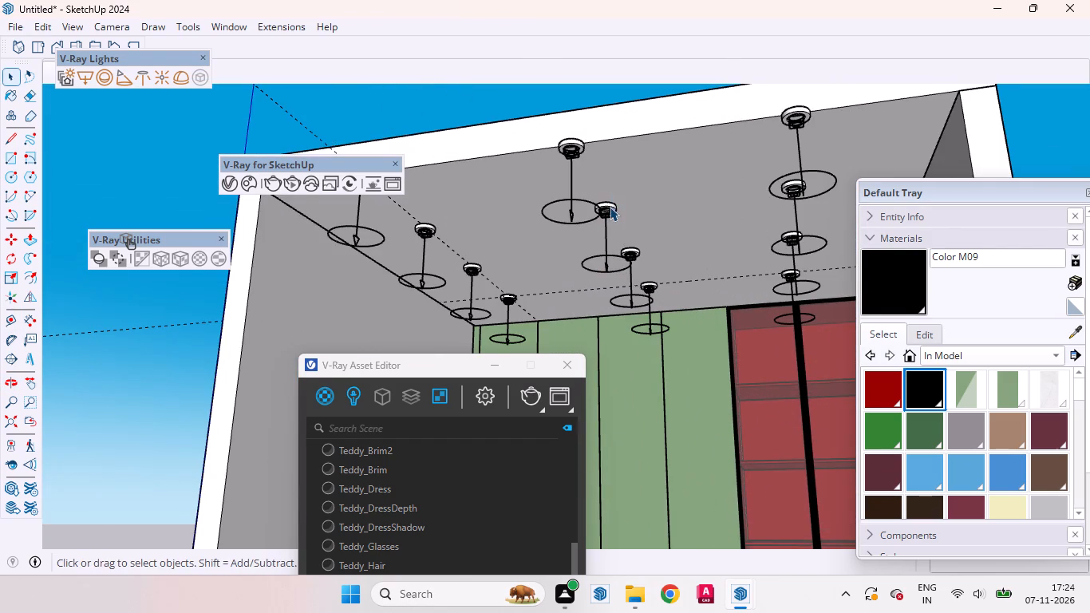
click(610, 207)
click(610, 214)
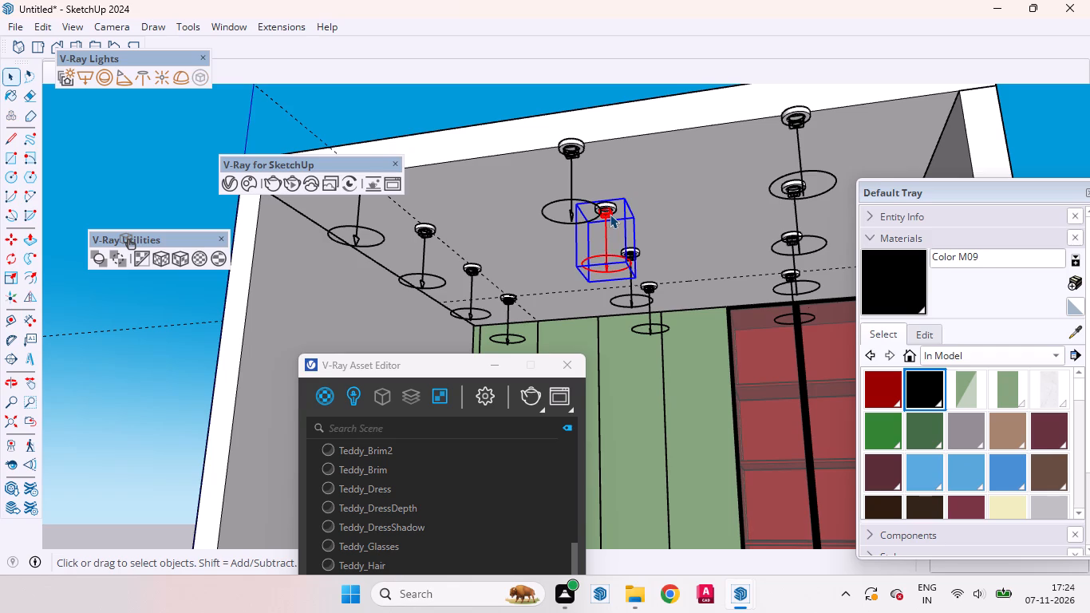
key(Delete)
click(610, 214)
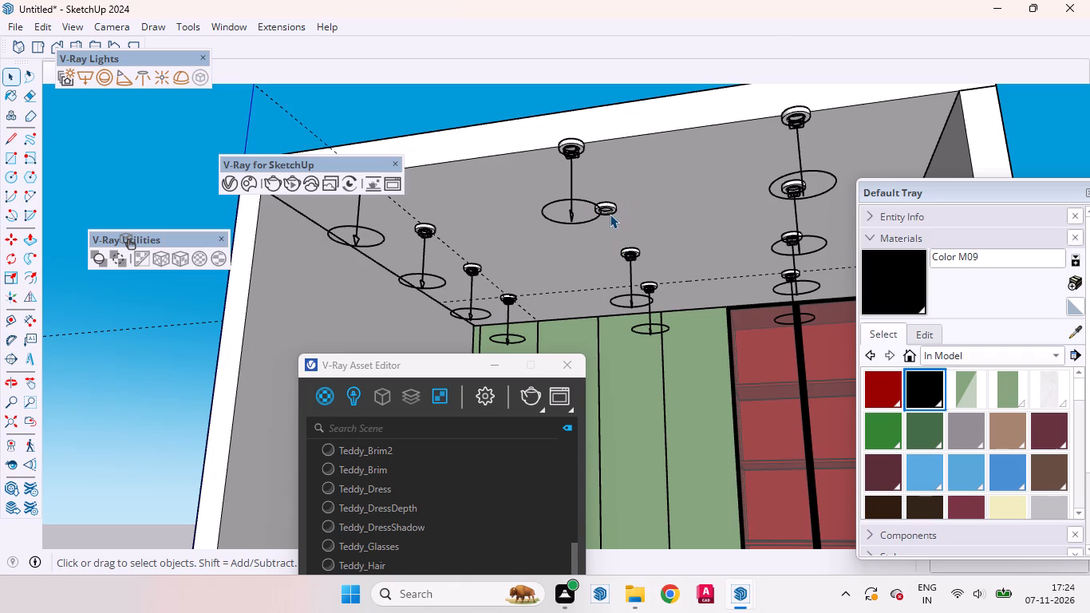
right_click(609, 214)
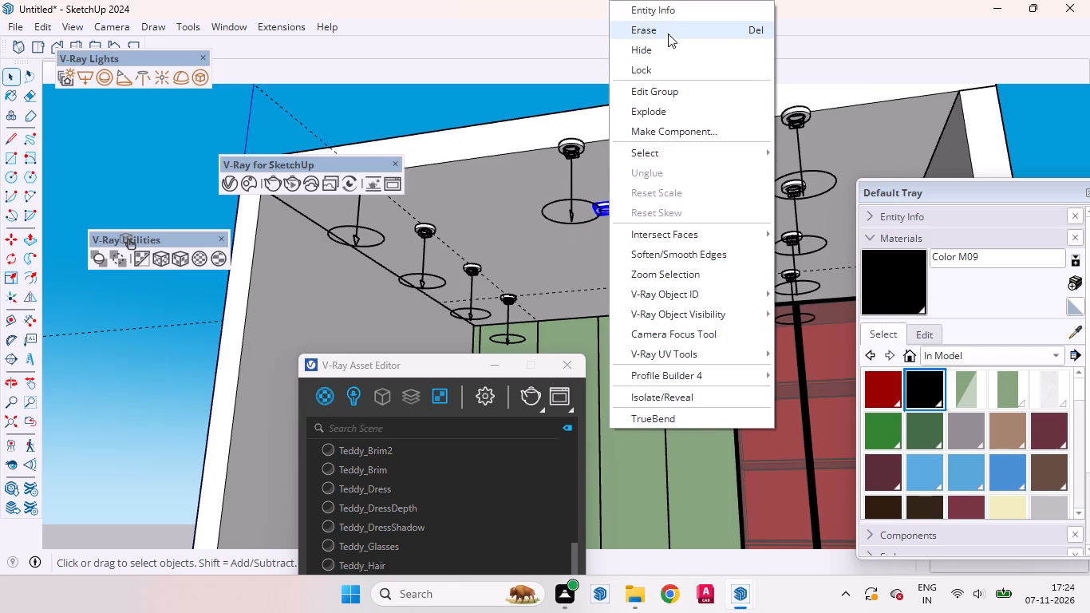
click(668, 34)
Erase the middle-column ceiling fixture in the third row from the open front, together with its IES light.
click(631, 262)
right_click(631, 262)
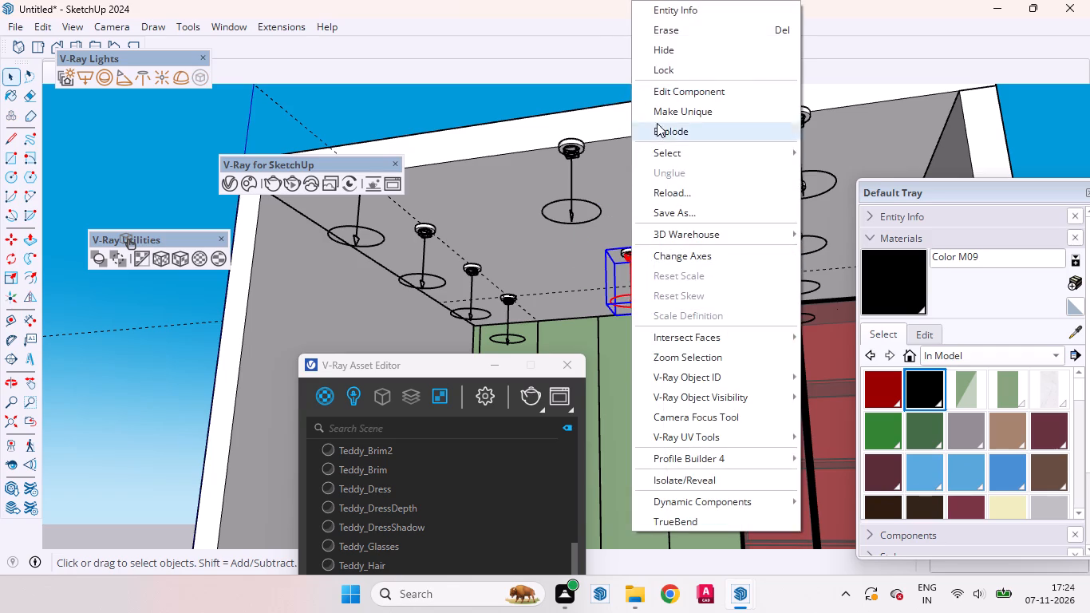
click(659, 26)
click(635, 255)
right_click(635, 255)
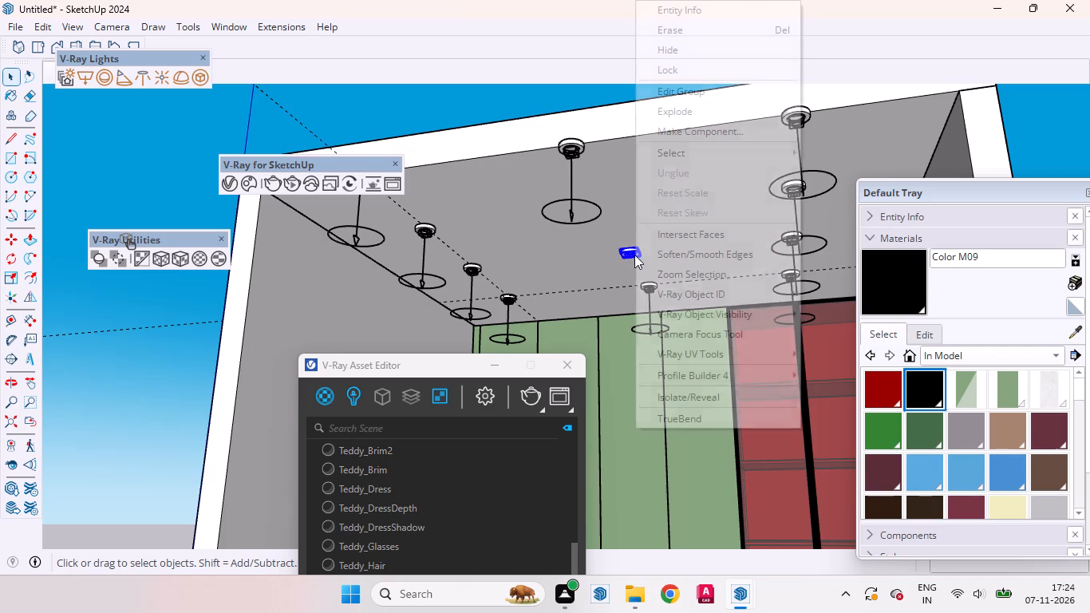
click(669, 34)
Examine the layout of the remaining ceiling fixtures and the ceiling slab from below, the front and above.
scroll(630, 243, down, 6)
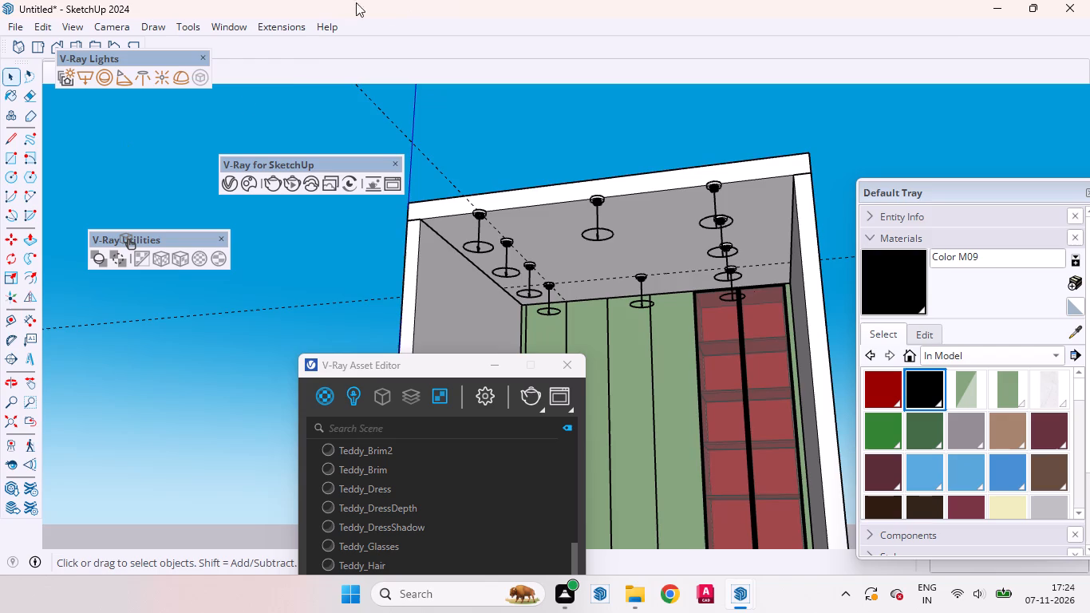
scroll(571, 132, up, 4)
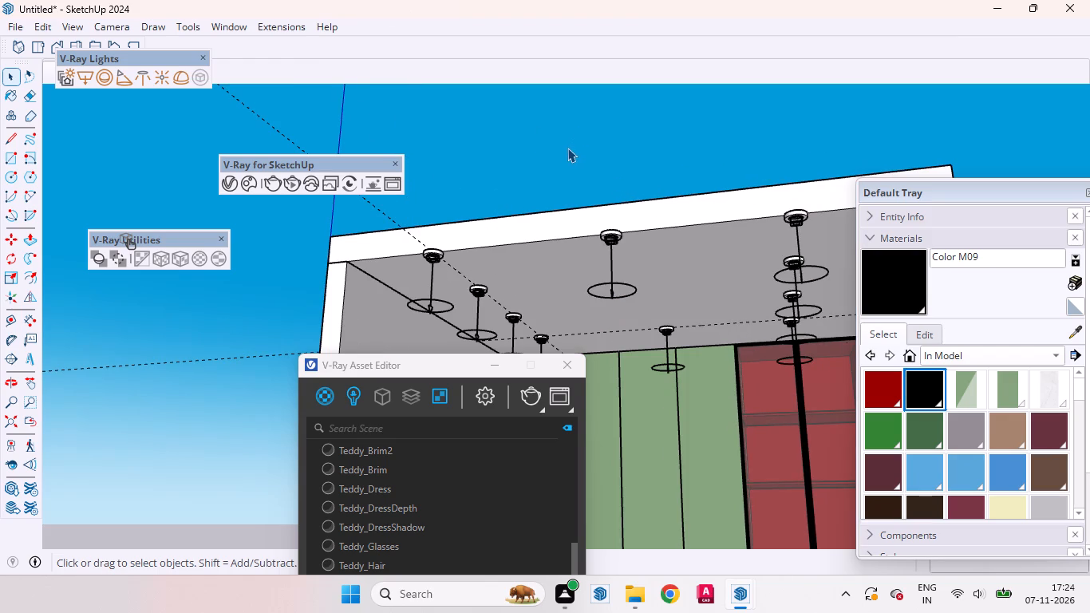
middle_drag(567, 180, 568, 265)
scroll(571, 251, down, 7)
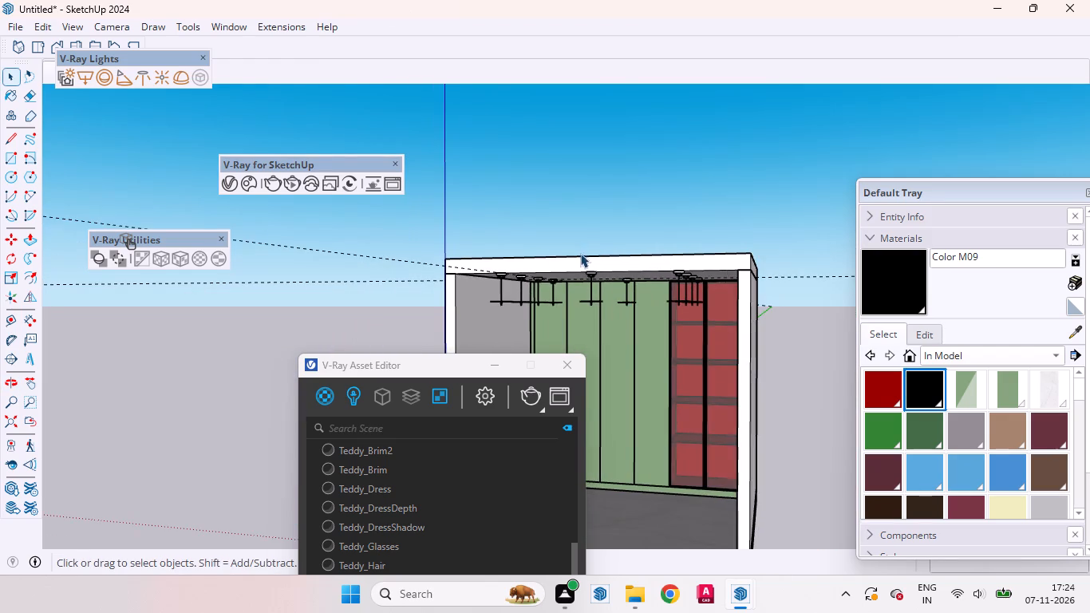
scroll(580, 244, up, 3)
middle_drag(600, 279, 602, 292)
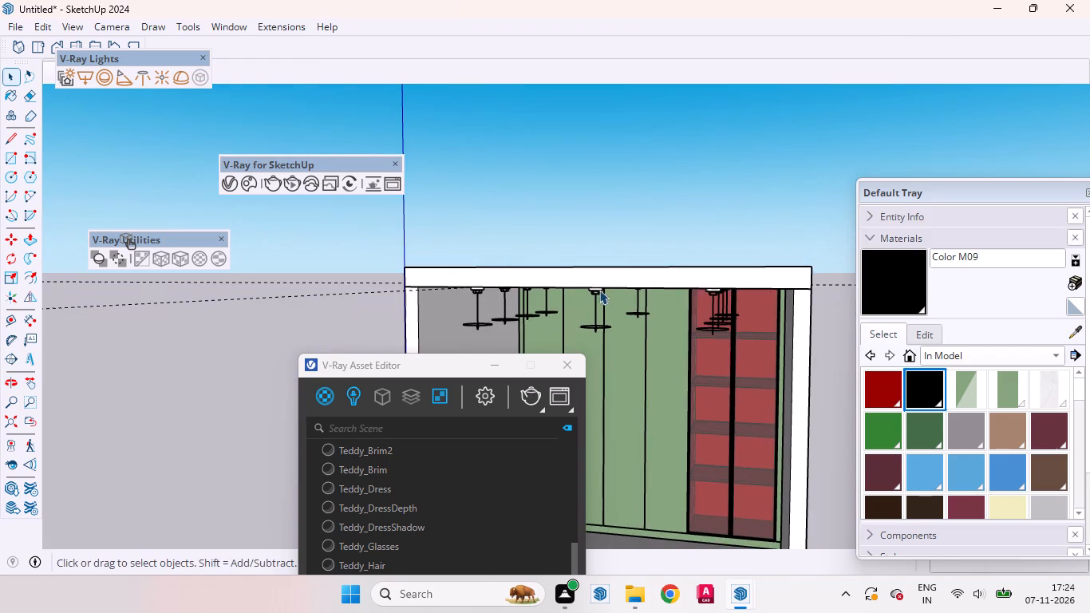
scroll(597, 288, down, 3)
scroll(653, 275, up, 1)
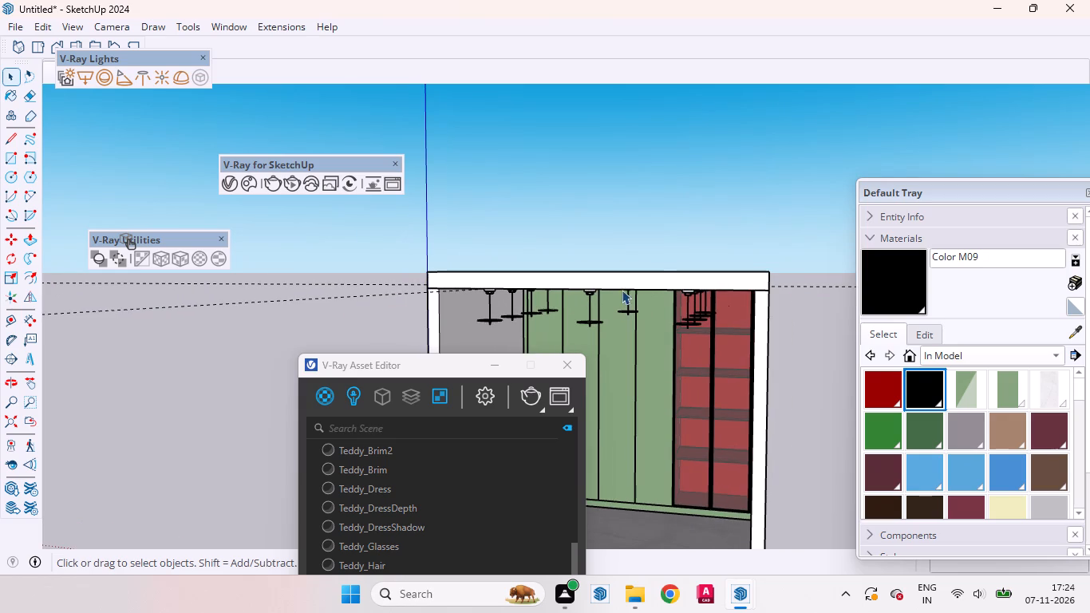
middle_drag(622, 291, 561, 295)
scroll(620, 310, down, 3)
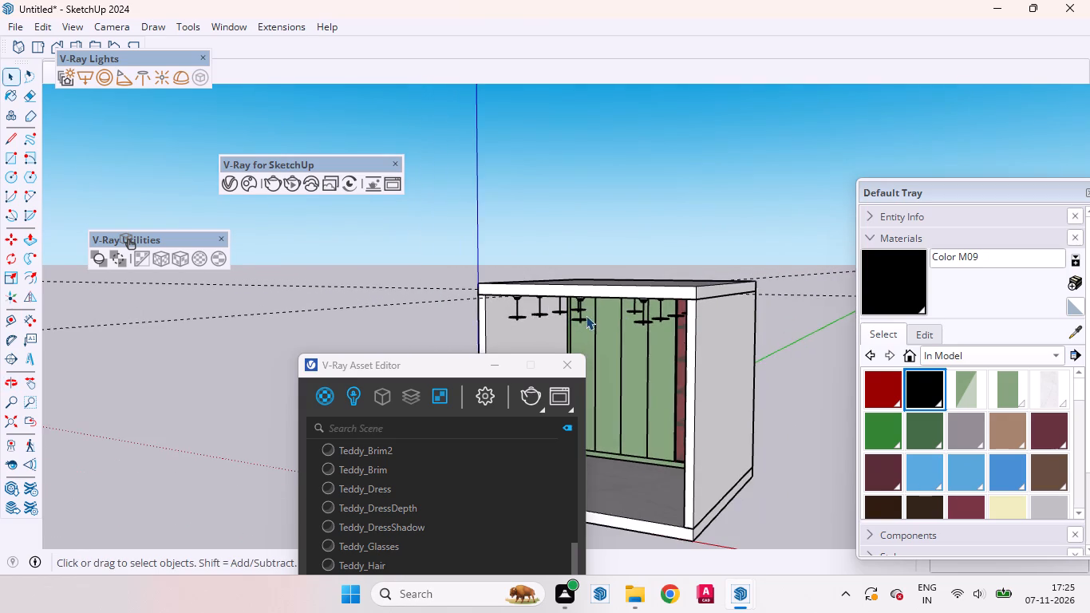
middle_drag(586, 315, 647, 349)
scroll(635, 350, down, 4)
scroll(633, 346, up, 1)
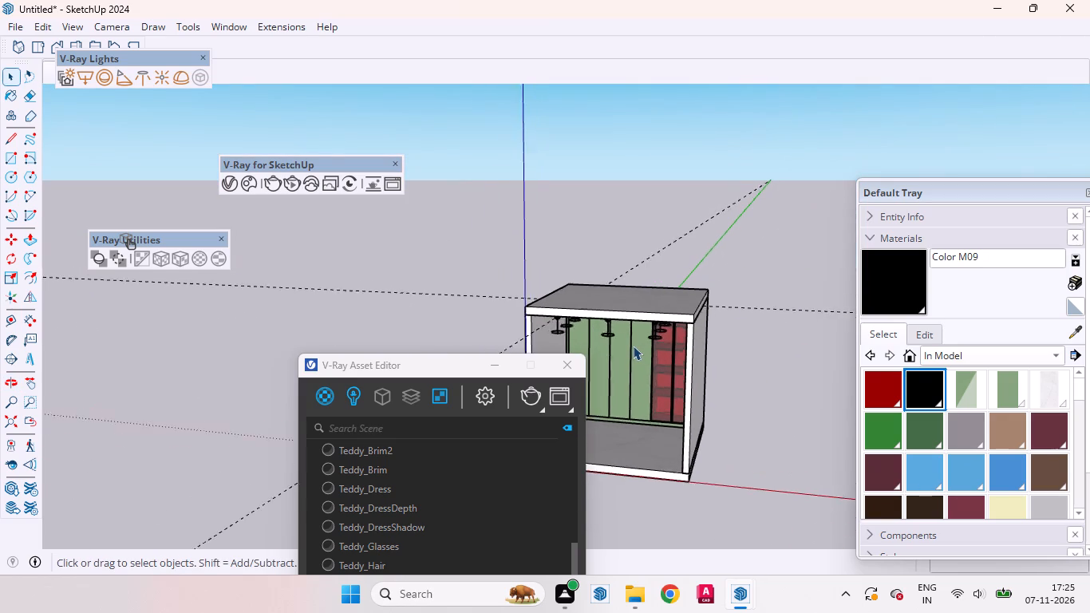
scroll(633, 346, up, 11)
middle_drag(680, 326, 563, 317)
scroll(606, 217, down, 4)
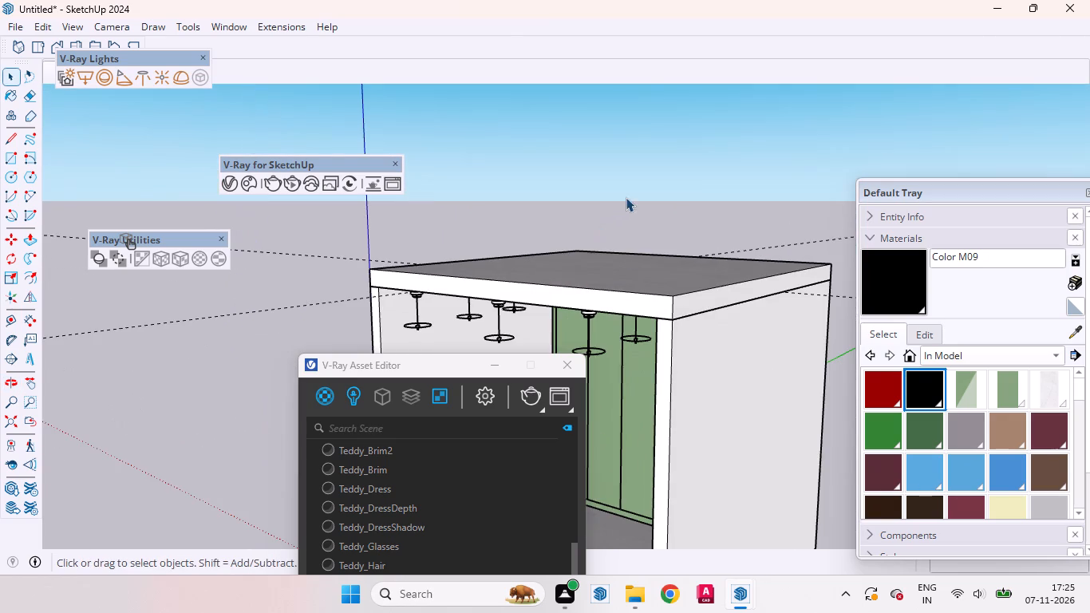
scroll(622, 248, up, 1)
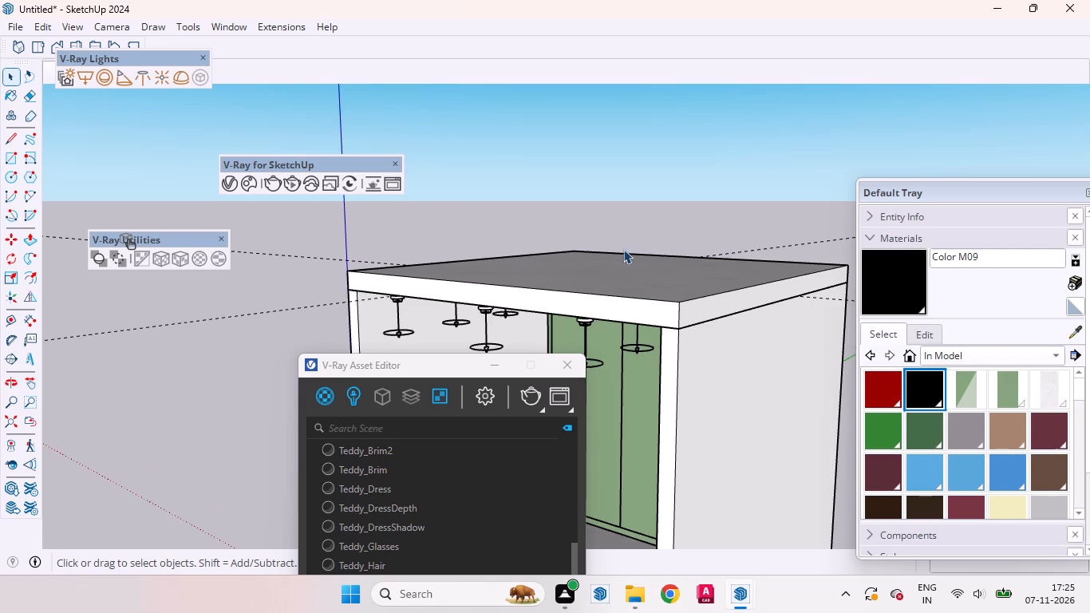
scroll(623, 257, up, 3)
scroll(623, 257, down, 1)
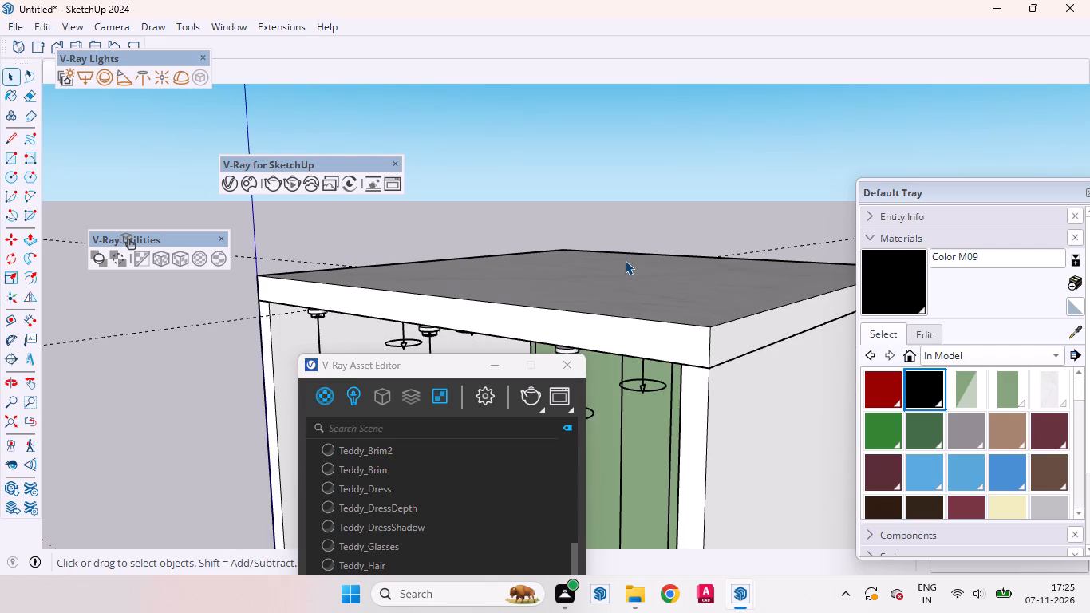
scroll(674, 279, up, 2)
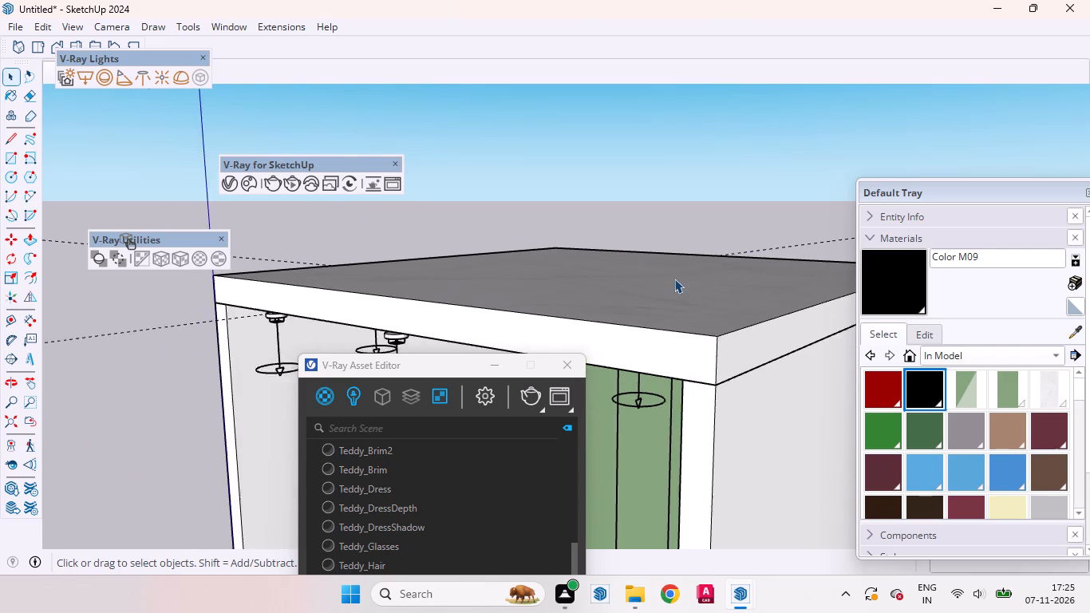
scroll(674, 279, up, 1)
scroll(674, 279, down, 3)
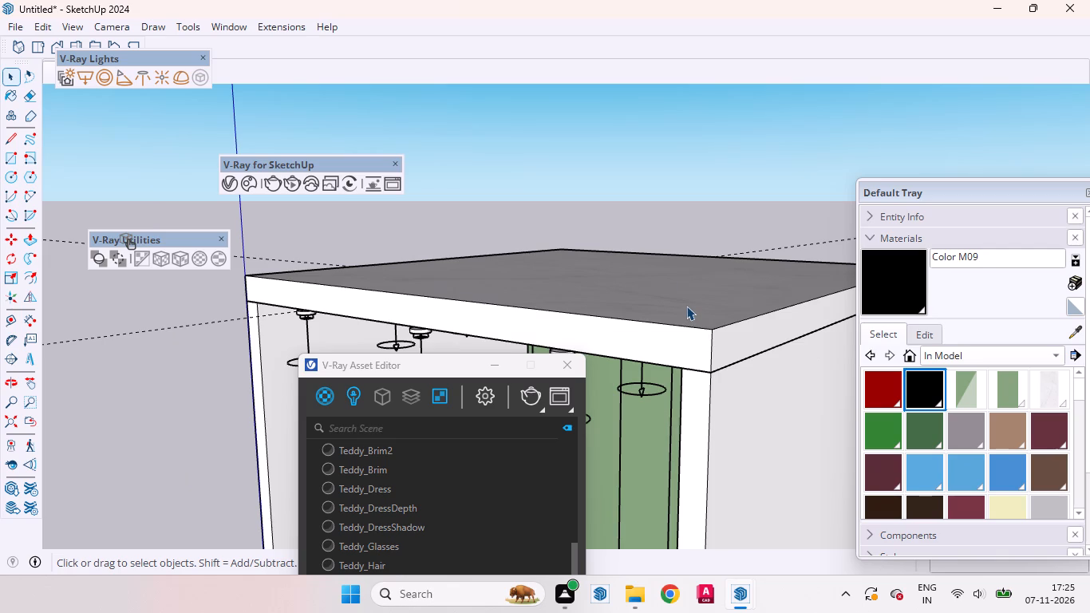
scroll(685, 304, down, 2)
scroll(685, 304, up, 1)
scroll(685, 304, down, 4)
middle_drag(685, 315, 680, 365)
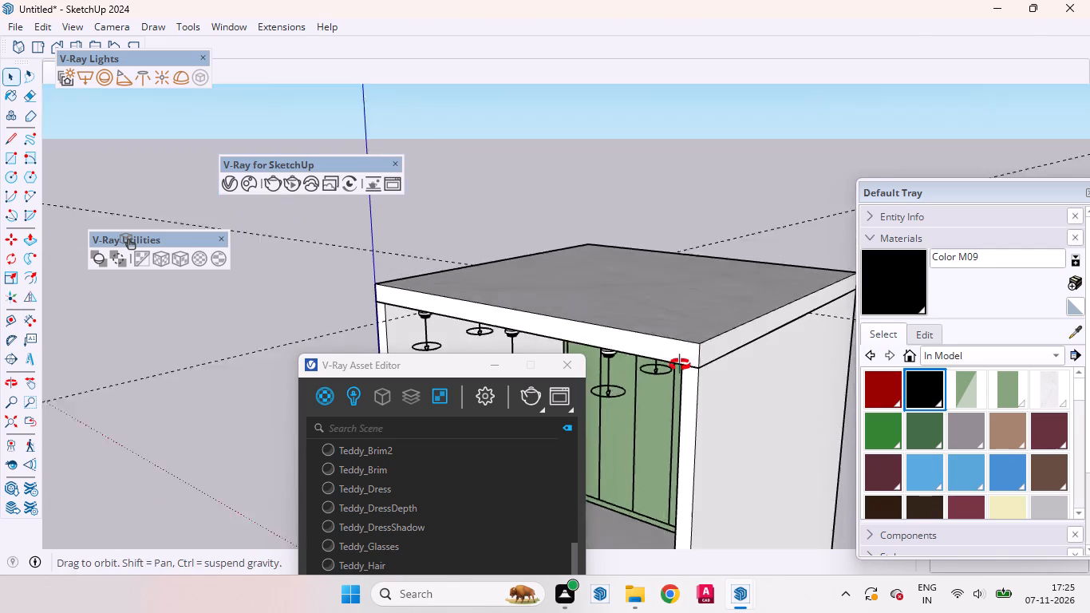
middle_drag(680, 365, 679, 370)
scroll(685, 332, down, 4)
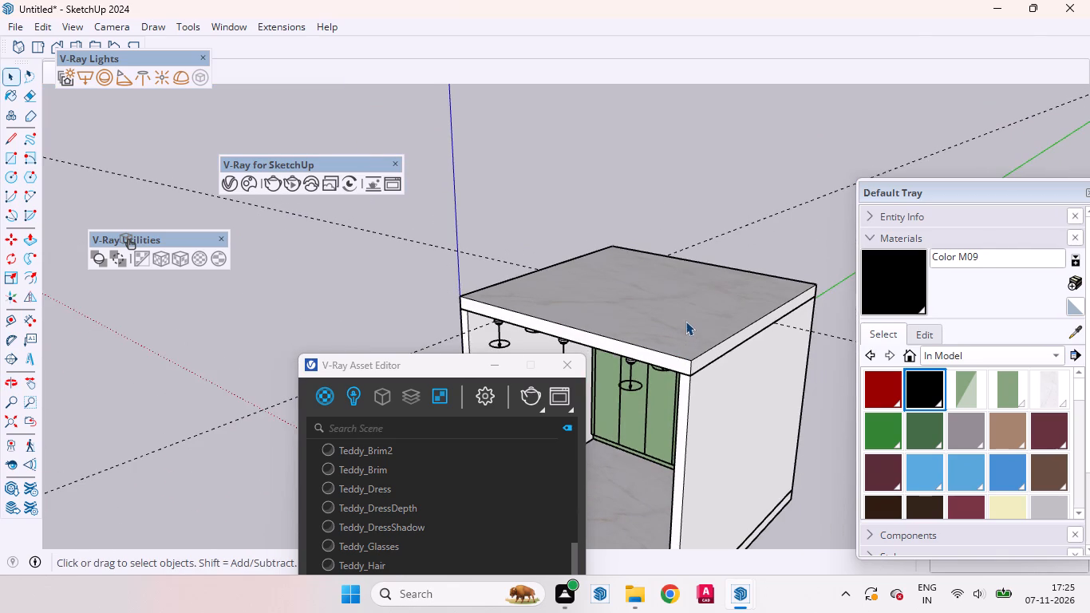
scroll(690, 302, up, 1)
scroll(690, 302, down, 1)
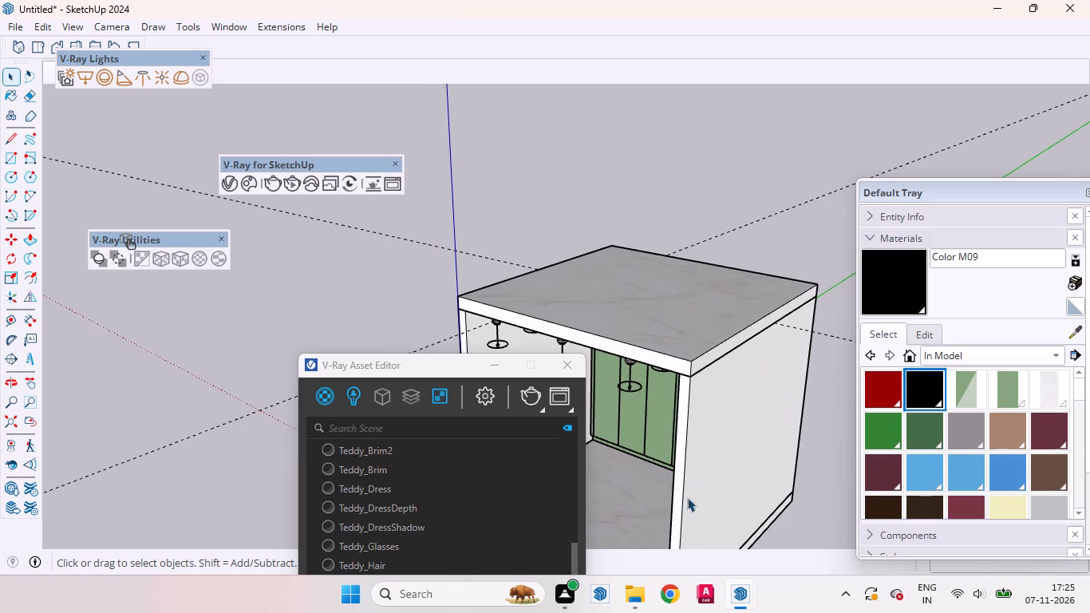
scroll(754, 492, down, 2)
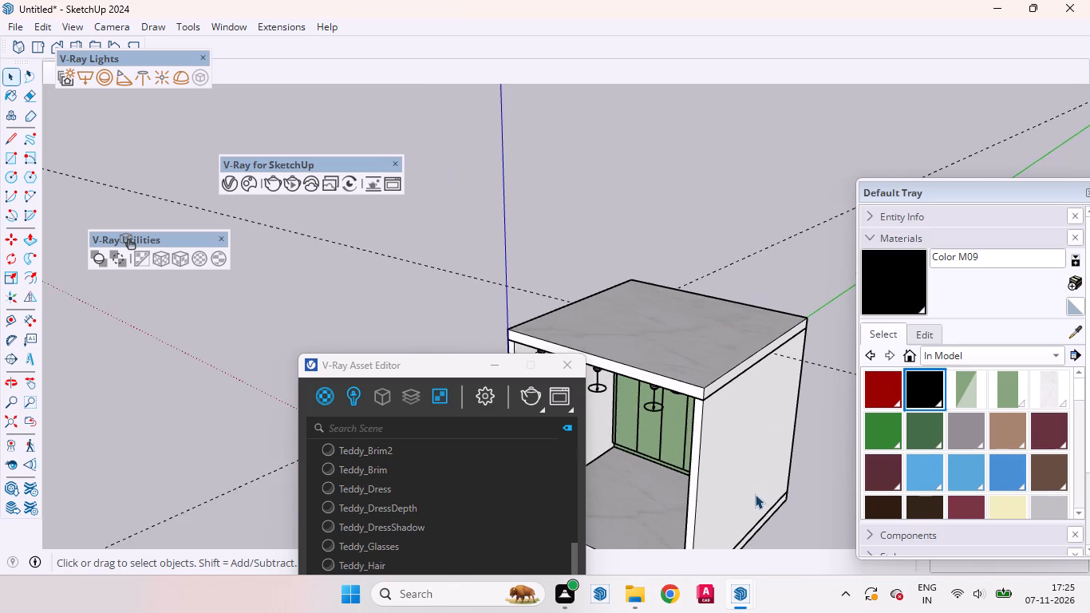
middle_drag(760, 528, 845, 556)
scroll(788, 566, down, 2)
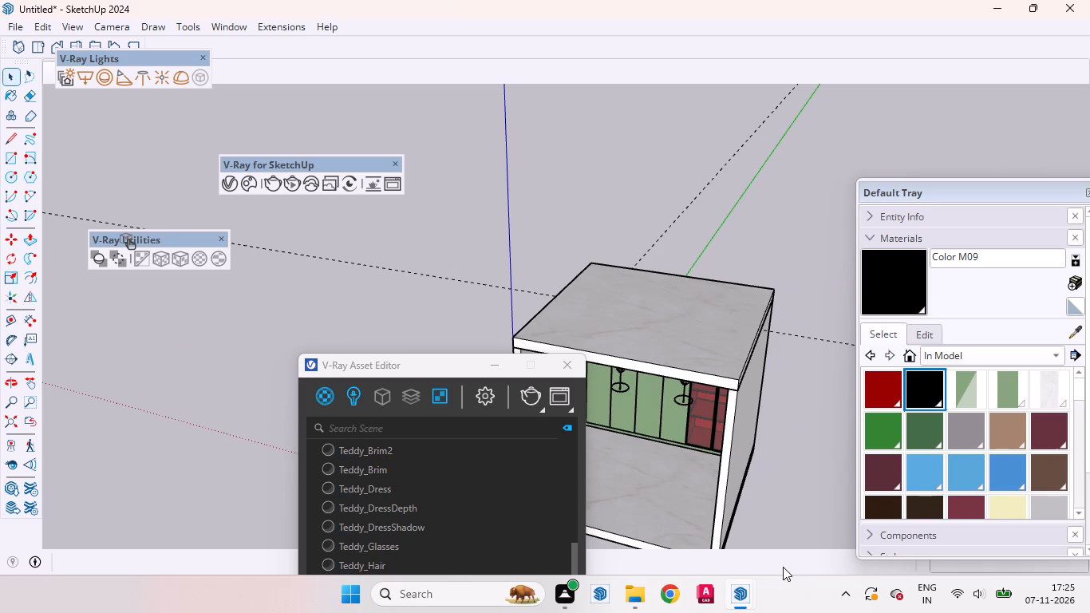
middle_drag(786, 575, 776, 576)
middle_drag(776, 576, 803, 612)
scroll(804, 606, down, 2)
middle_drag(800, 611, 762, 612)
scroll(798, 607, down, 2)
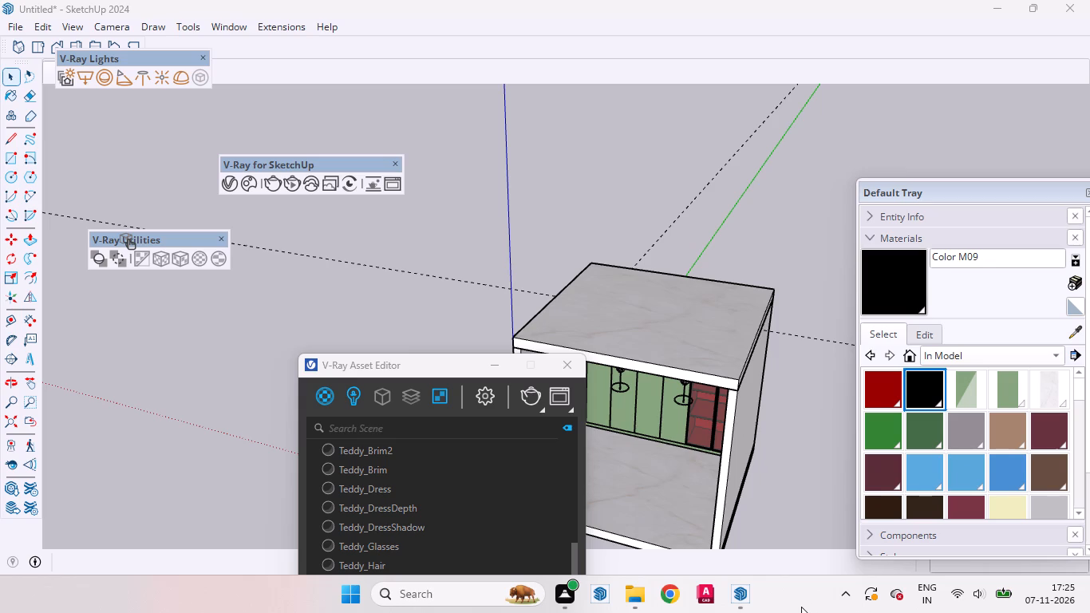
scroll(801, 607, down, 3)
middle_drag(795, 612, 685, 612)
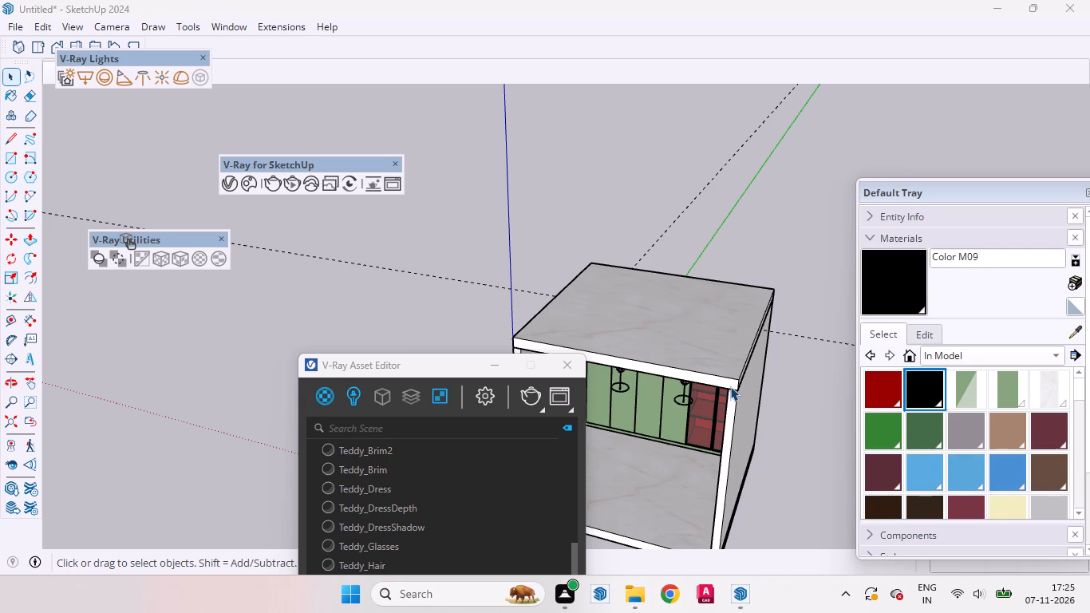
Push/Pull the front face of the ceiling slab outward so the slab extends beyond the room's open front.
scroll(759, 358, up, 4)
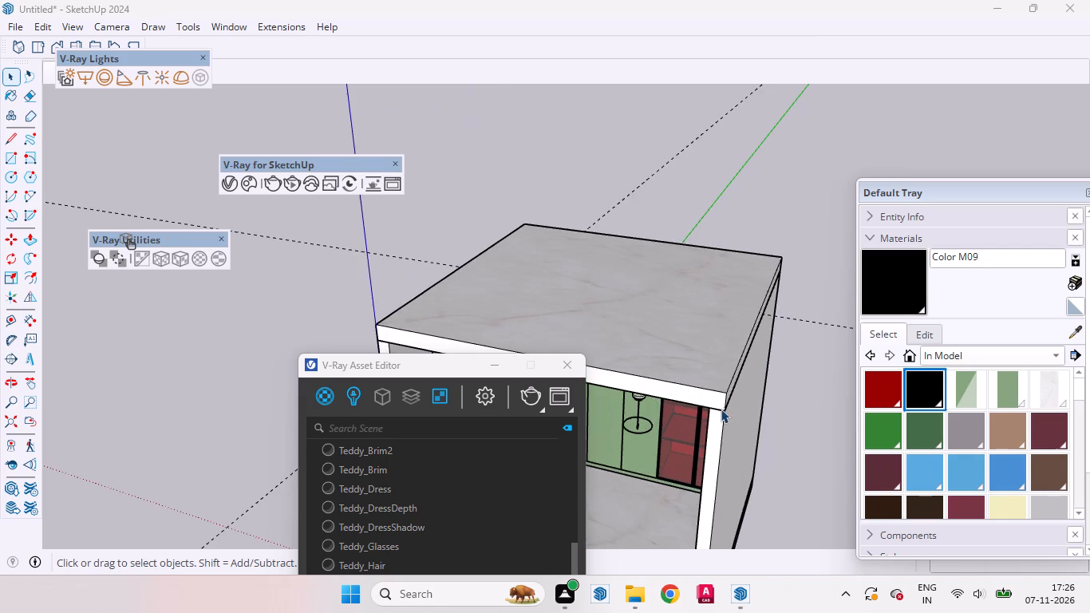
scroll(754, 352, down, 8)
scroll(773, 303, up, 1)
middle_drag(744, 364, 638, 345)
scroll(681, 351, up, 5)
scroll(681, 351, down, 1)
scroll(681, 351, up, 4)
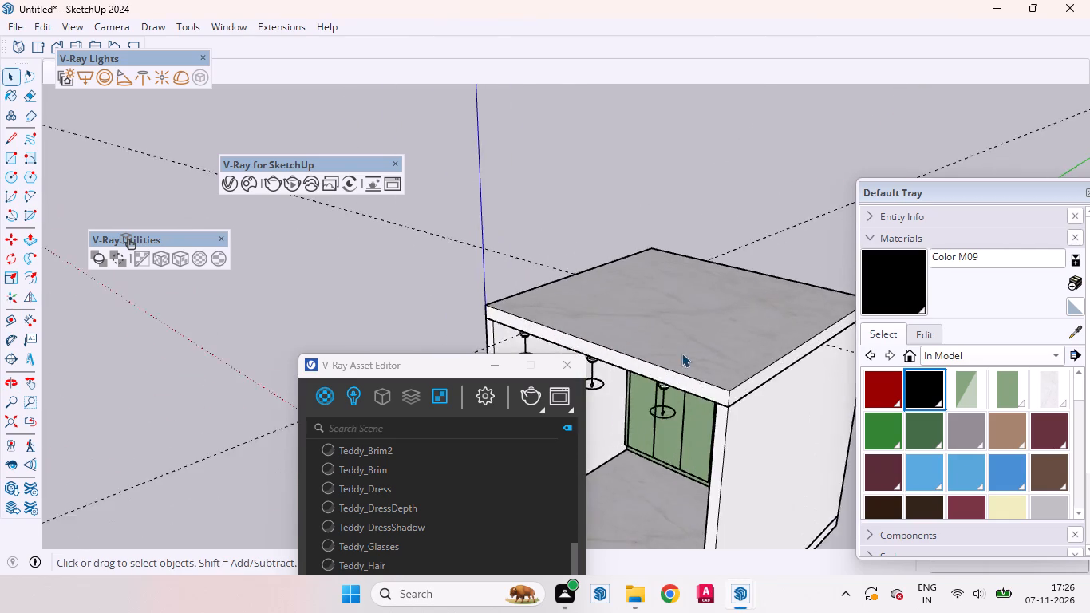
scroll(681, 353, up, 1)
scroll(734, 274, down, 11)
scroll(696, 346, up, 9)
click(740, 259)
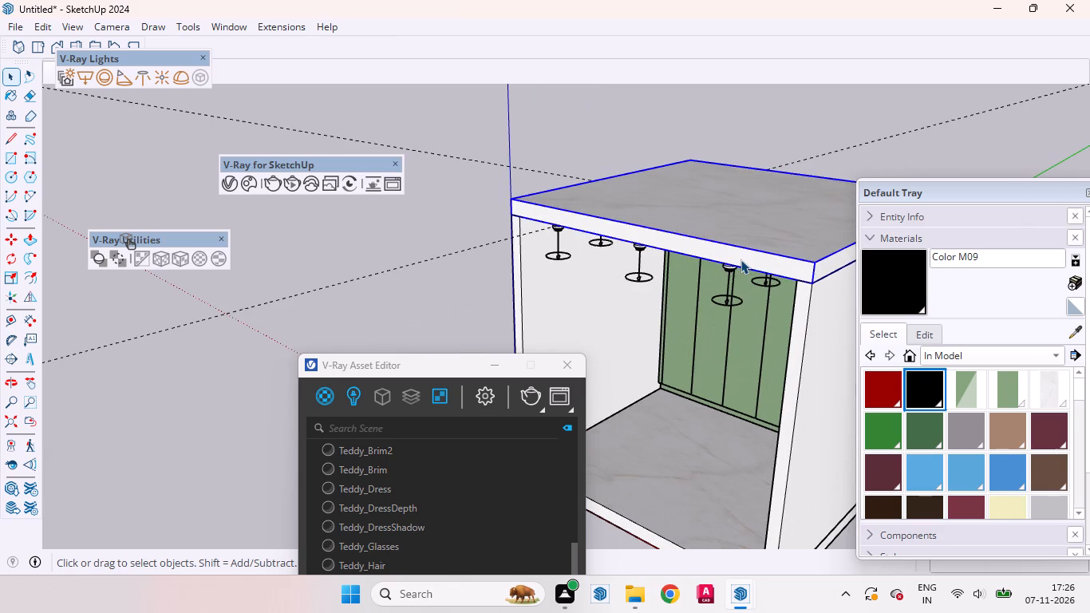
double_click(740, 259)
click(747, 259)
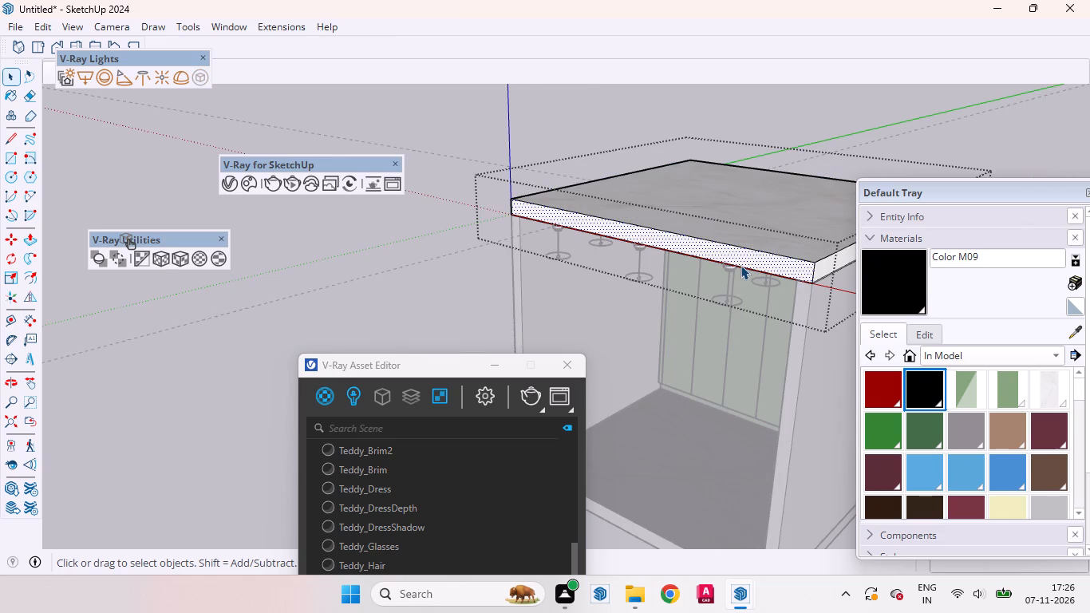
key(p)
click(742, 259)
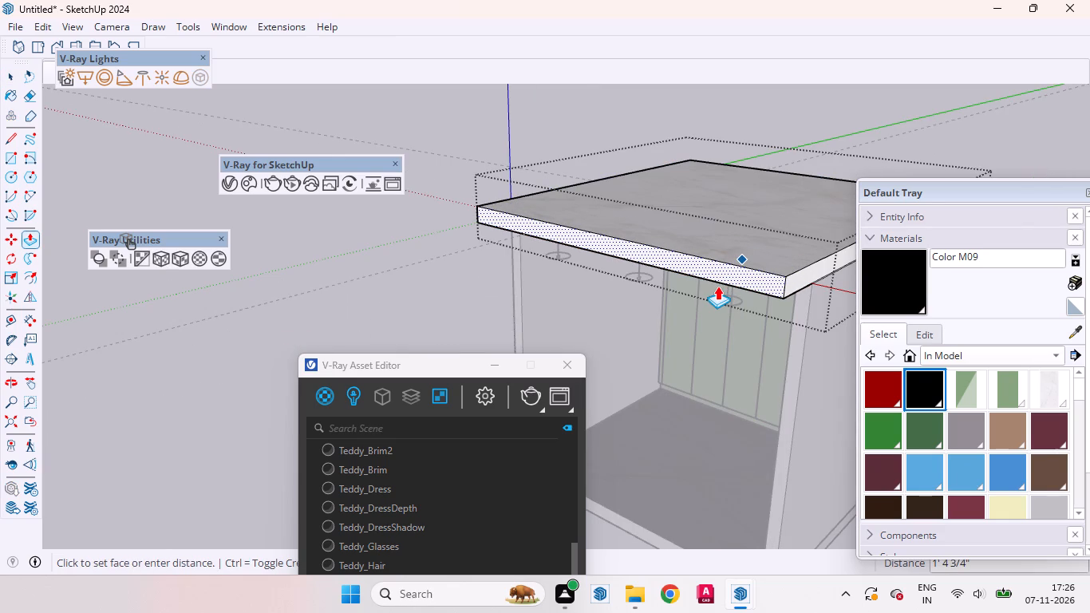
click(717, 286)
key(space)
double_click(432, 285)
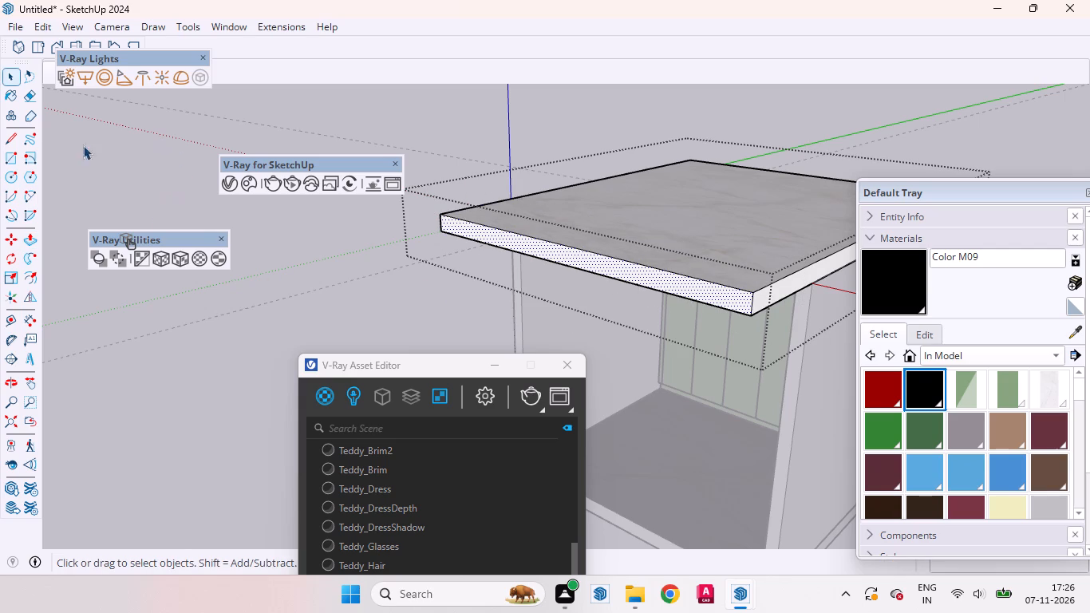
click(9, 70)
click(358, 299)
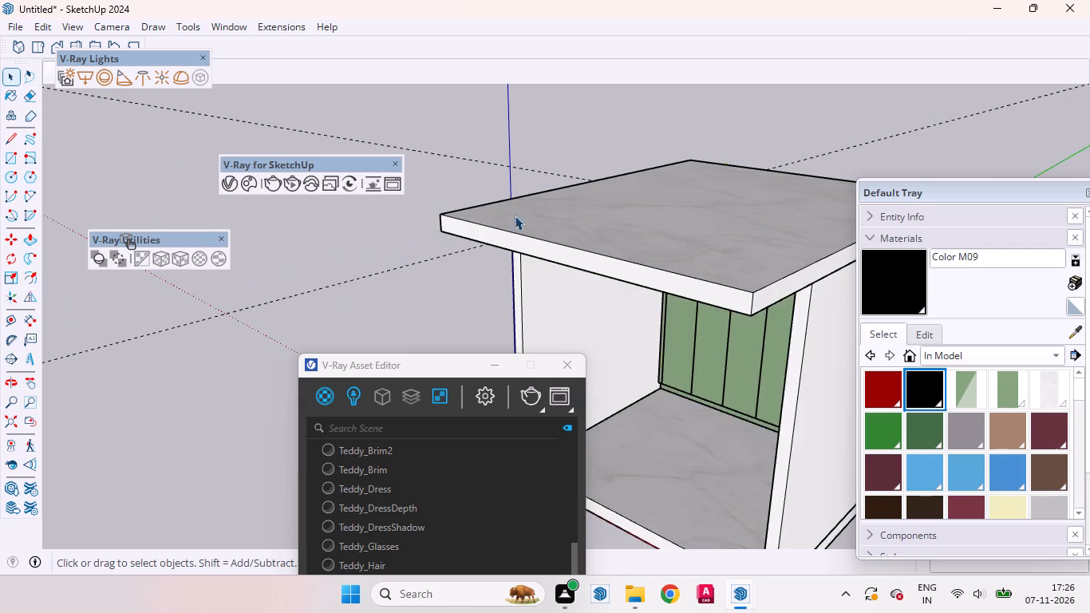
Push/Pull the front face of the side wall beside the red shelving outward to the ceiling slab's front edge.
scroll(603, 192, down, 4)
scroll(666, 176, down, 5)
middle_drag(681, 251, 767, 230)
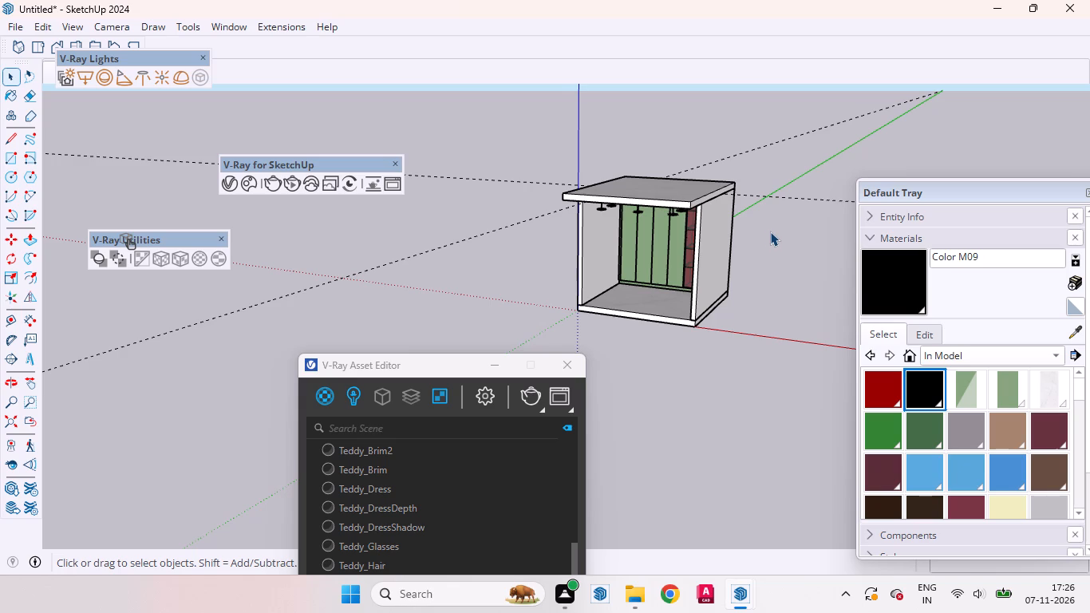
scroll(801, 243, down, 3)
middle_drag(771, 275, 822, 295)
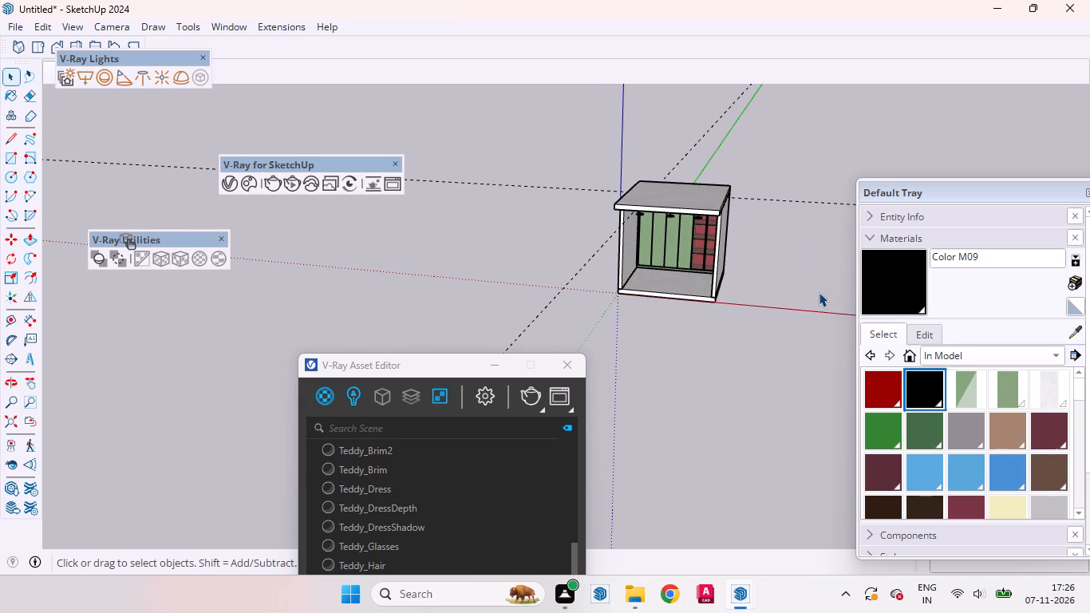
scroll(817, 251, up, 7)
click(685, 212)
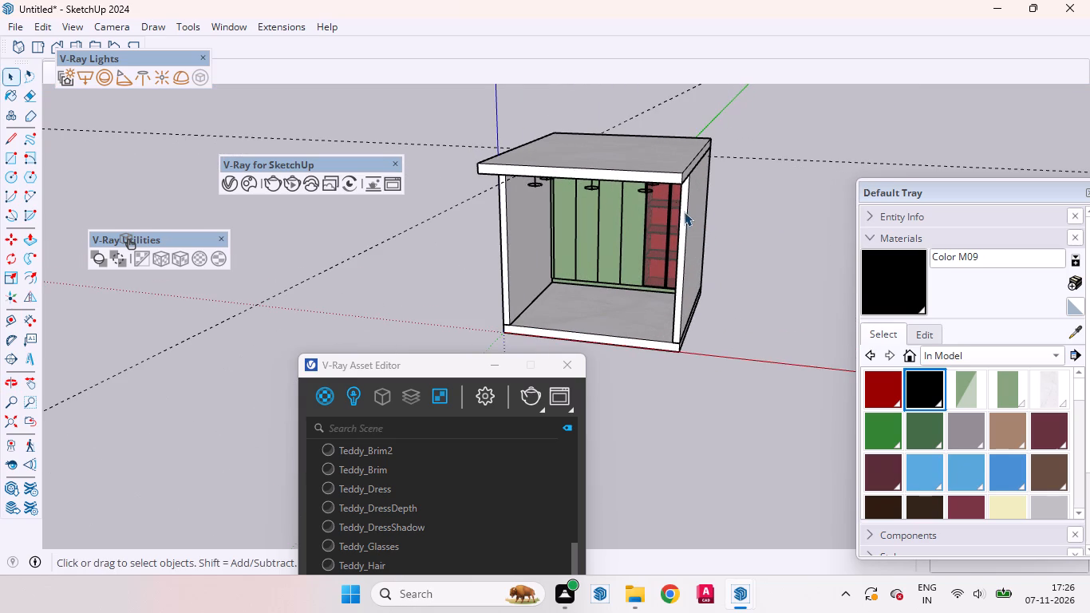
triple_click(685, 212)
click(684, 214)
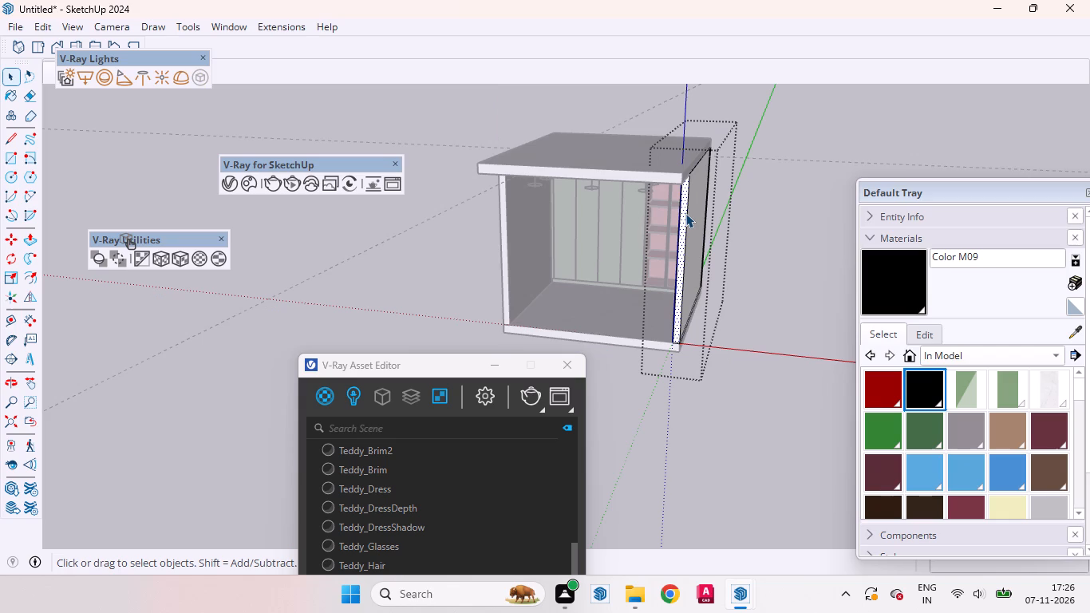
key(p)
click(684, 208)
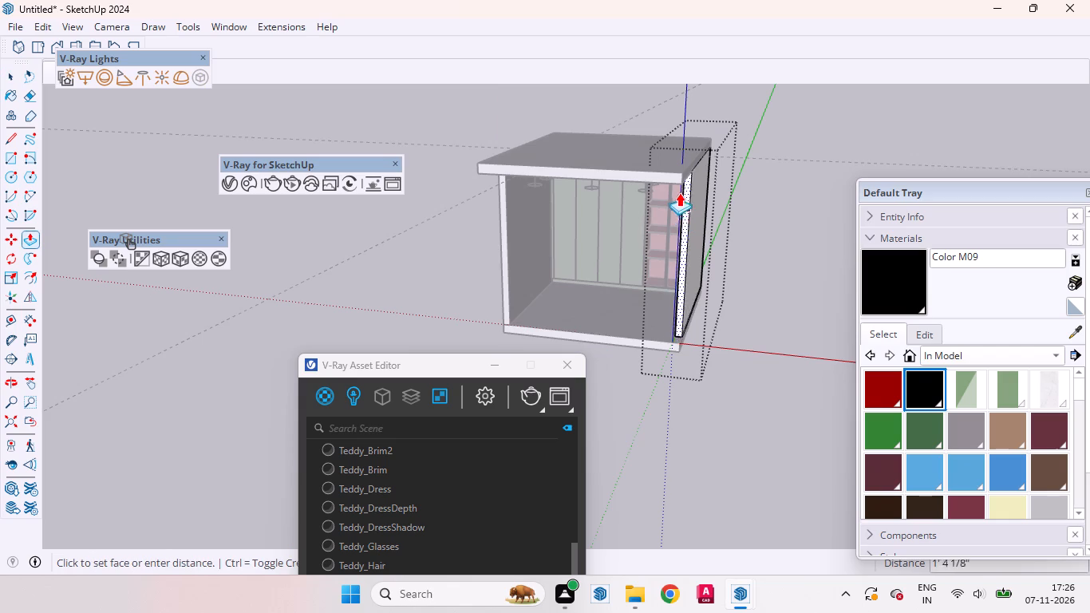
click(663, 180)
key(space)
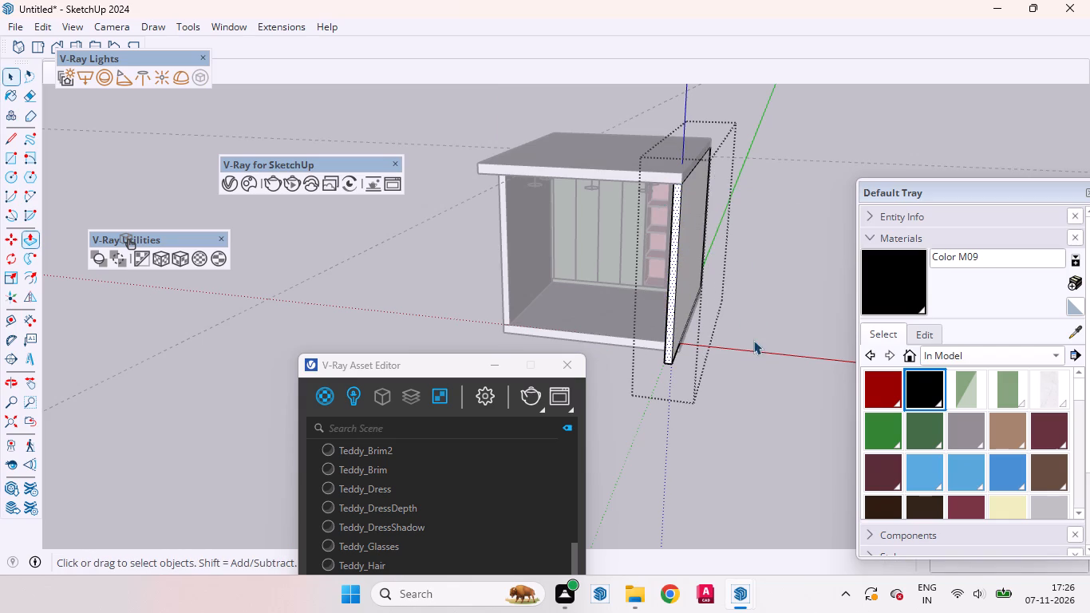
click(753, 340)
Push/Pull the front face of the opposite side wall, nearest the blue axis, outward to the ceiling slab's front edge.
scroll(492, 245, up, 2)
scroll(492, 245, down, 1)
scroll(492, 245, up, 2)
click(509, 252)
triple_click(507, 252)
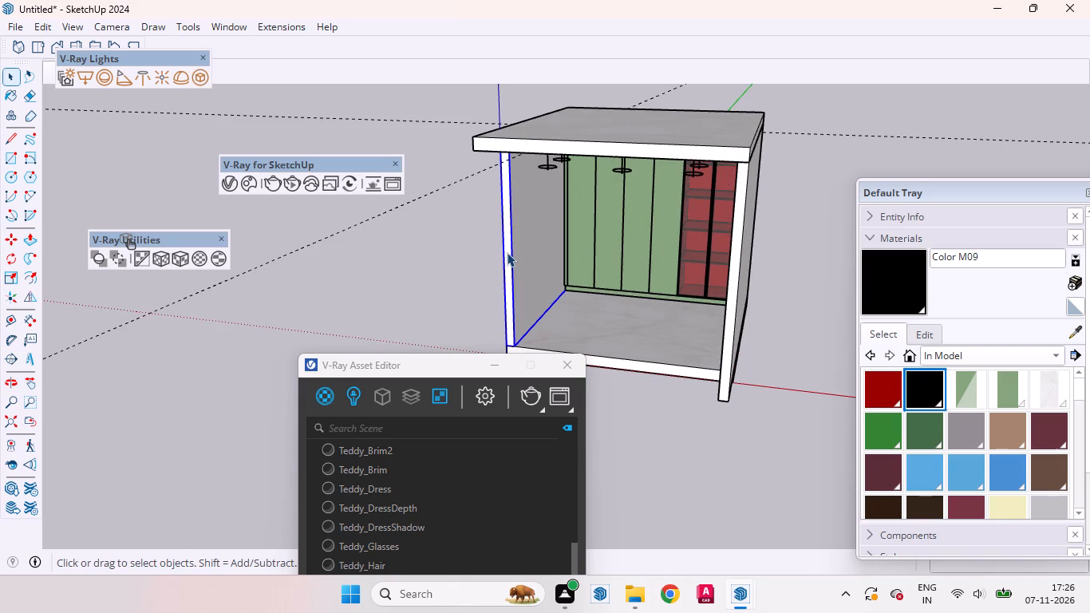
click(505, 248)
click(507, 248)
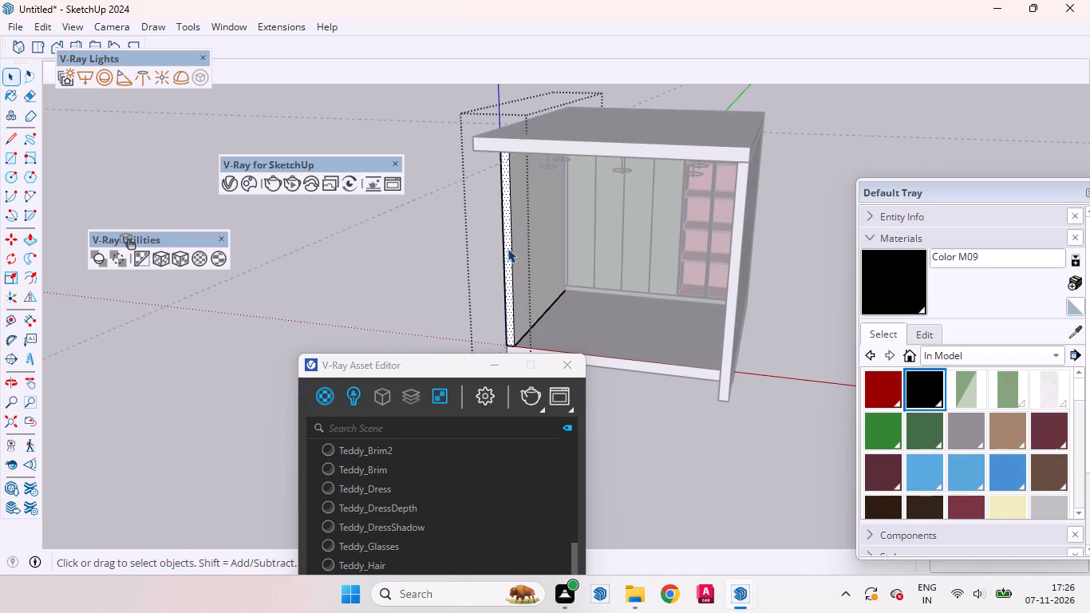
key(p)
click(507, 248)
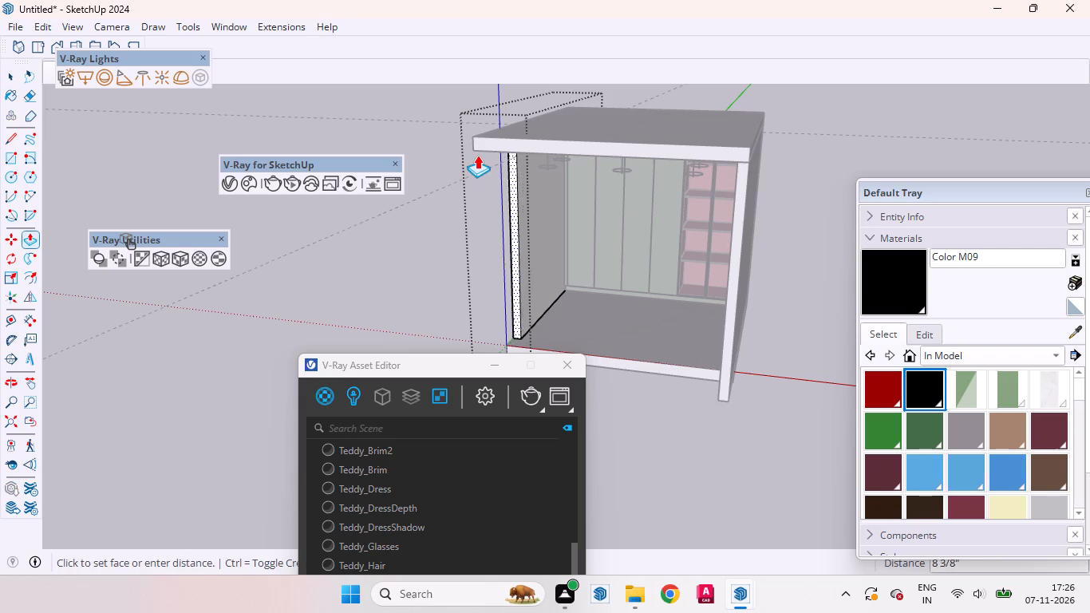
click(477, 148)
key(space)
scroll(679, 242, down, 6)
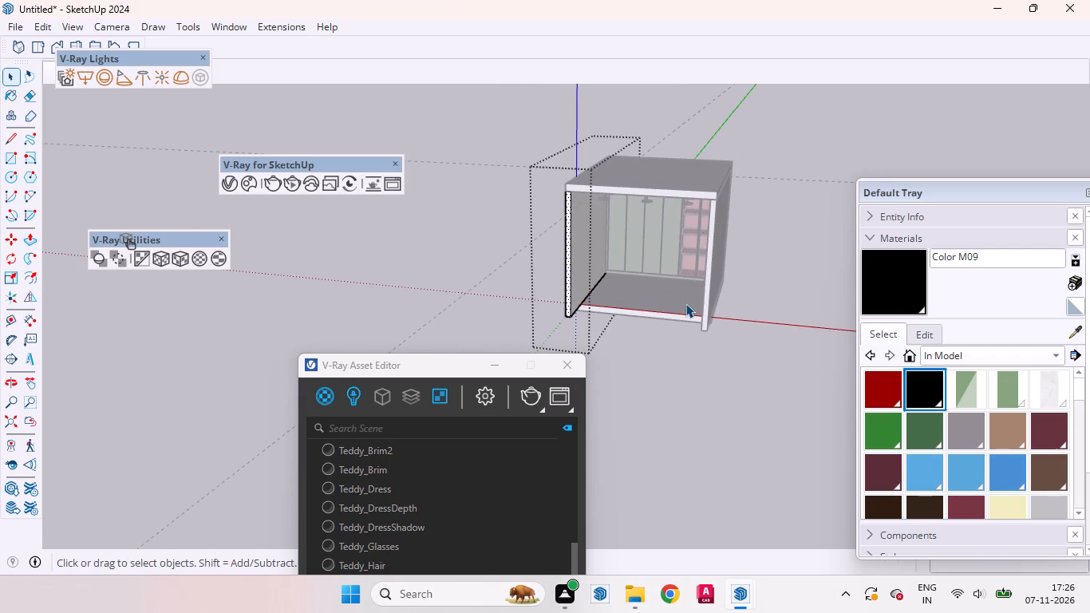
scroll(716, 321, down, 10)
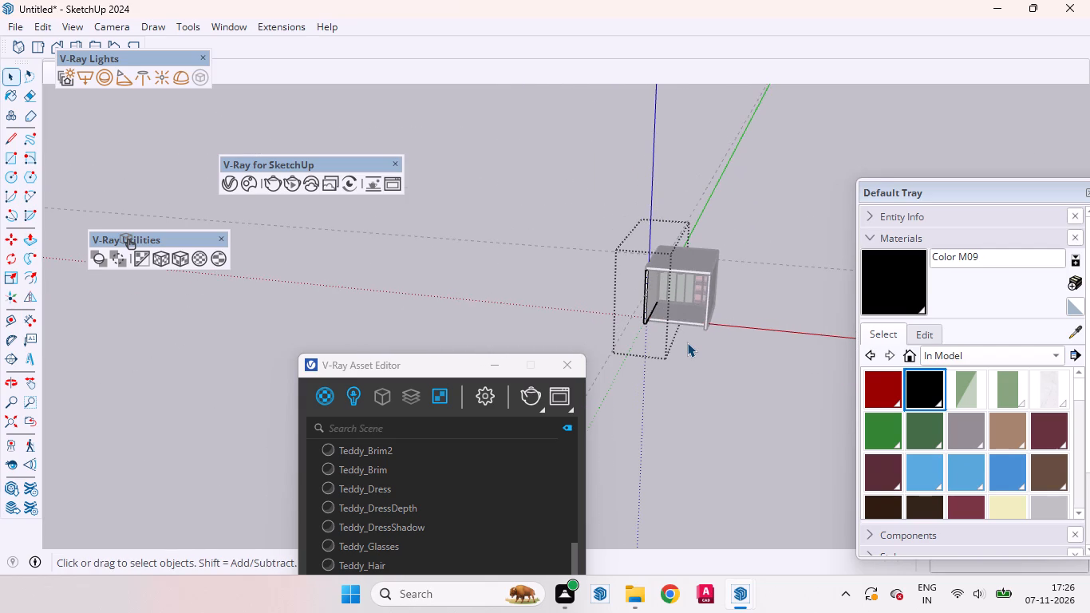
middle_drag(686, 350, 657, 398)
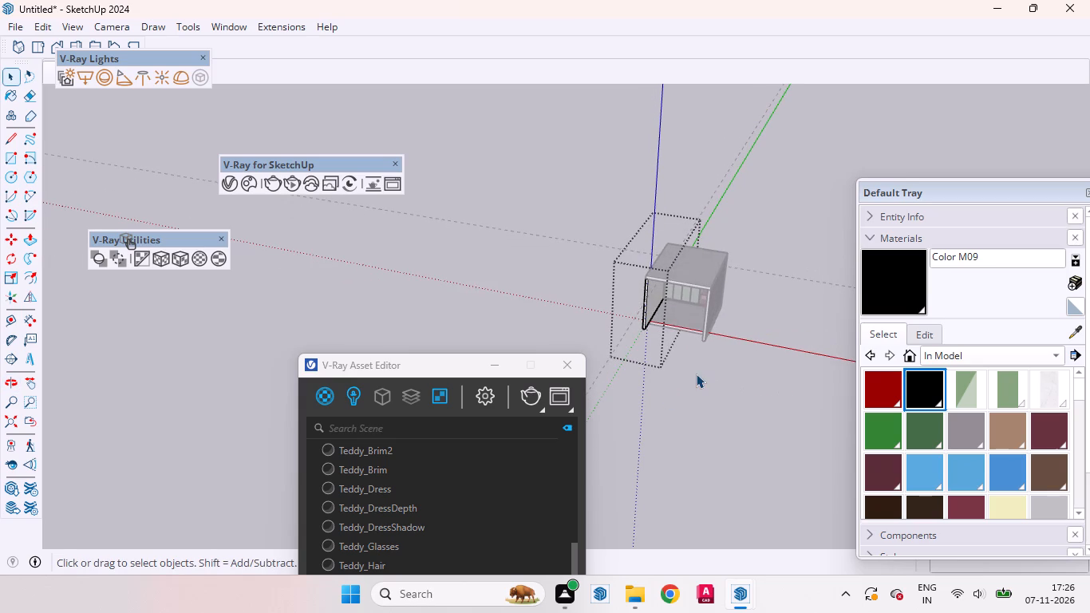
click(696, 374)
Push/Pull the floor slab's front face outward by the same distance as the last wall extension.
scroll(657, 302, up, 10)
scroll(673, 334, down, 1)
scroll(673, 335, up, 3)
middle_drag(669, 347, 655, 176)
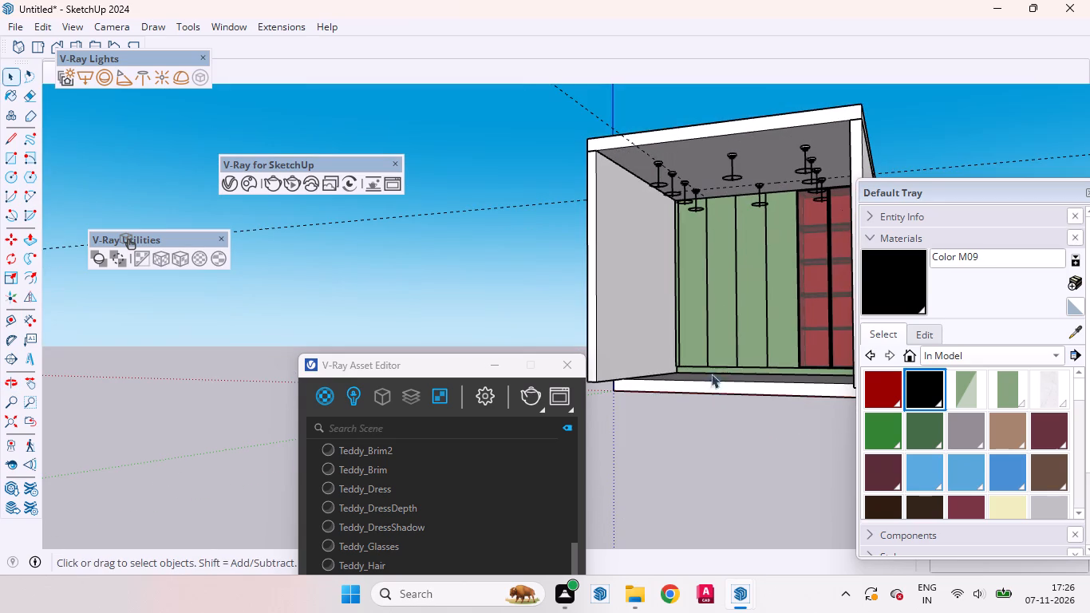
triple_click(675, 386)
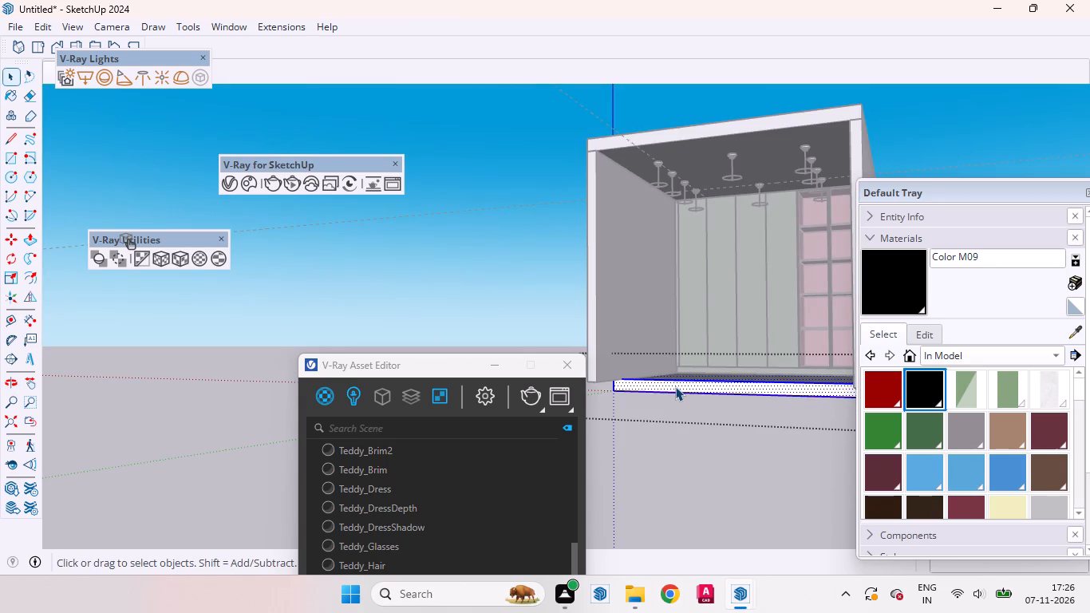
key(p)
double_click(677, 382)
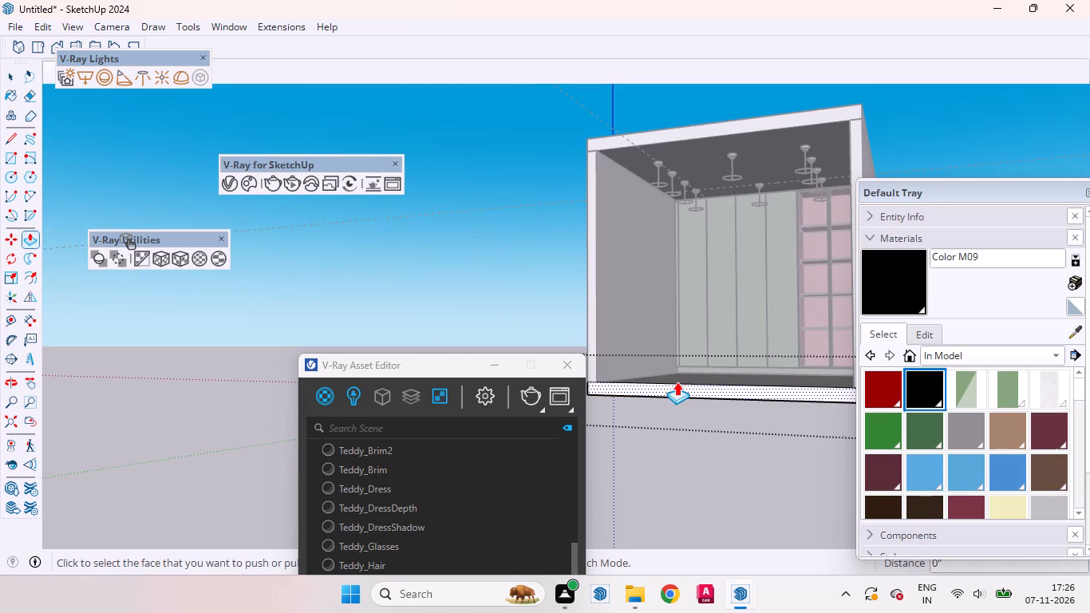
key(space)
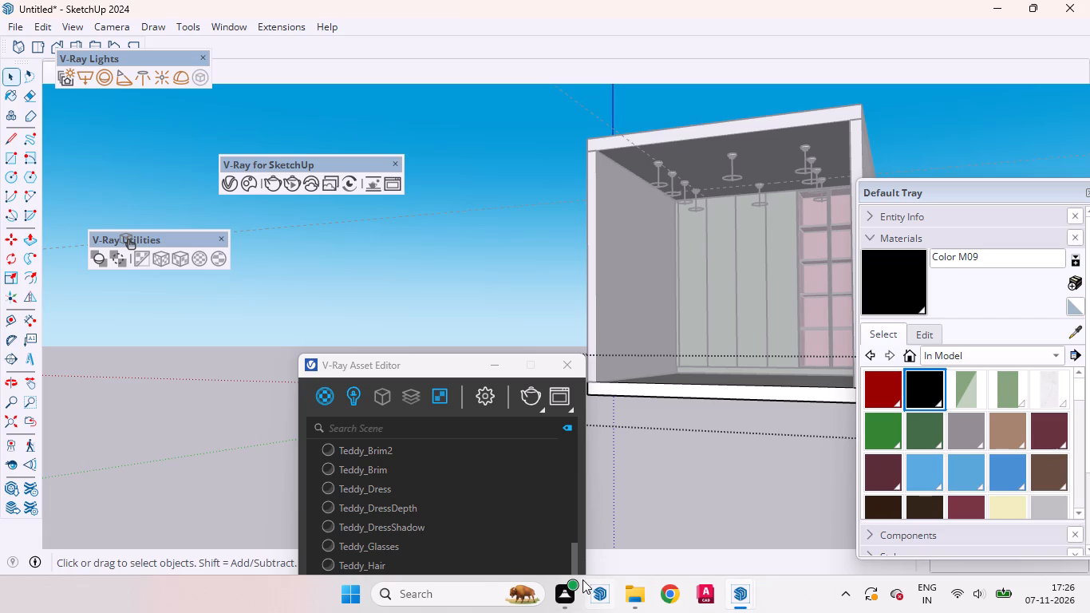
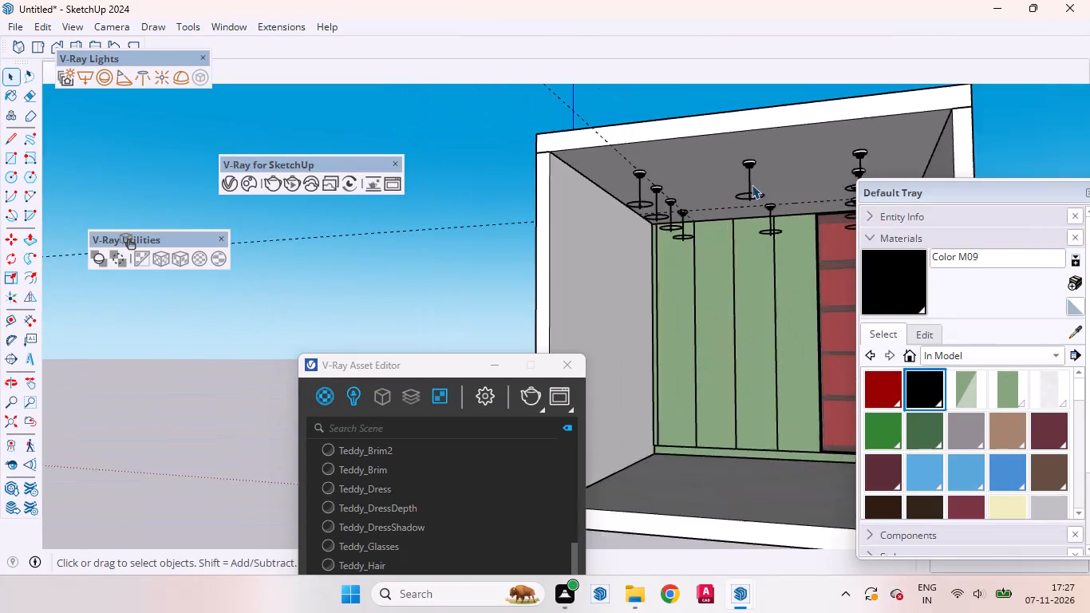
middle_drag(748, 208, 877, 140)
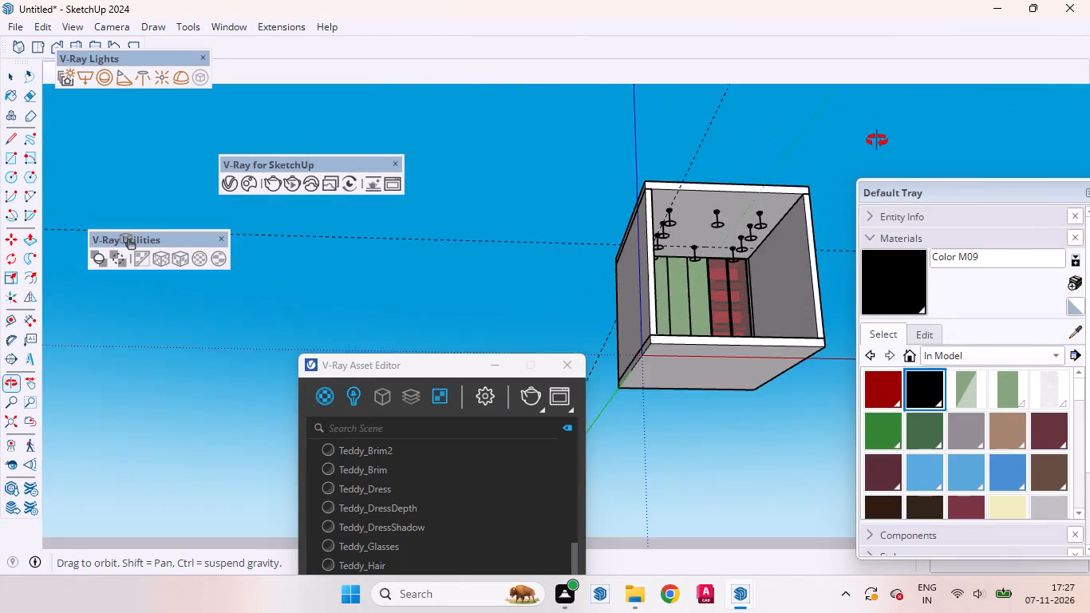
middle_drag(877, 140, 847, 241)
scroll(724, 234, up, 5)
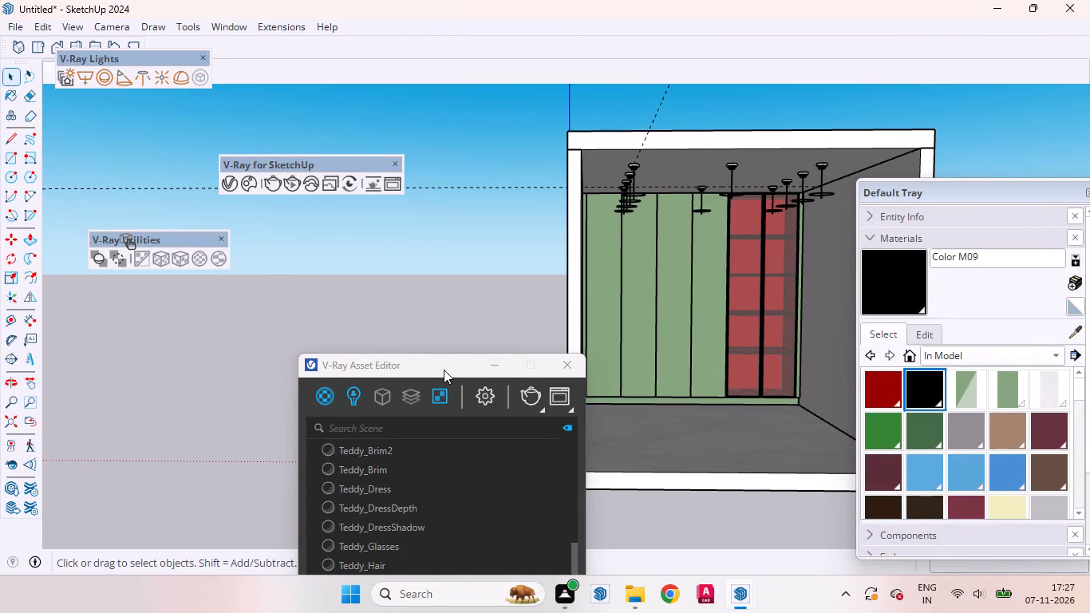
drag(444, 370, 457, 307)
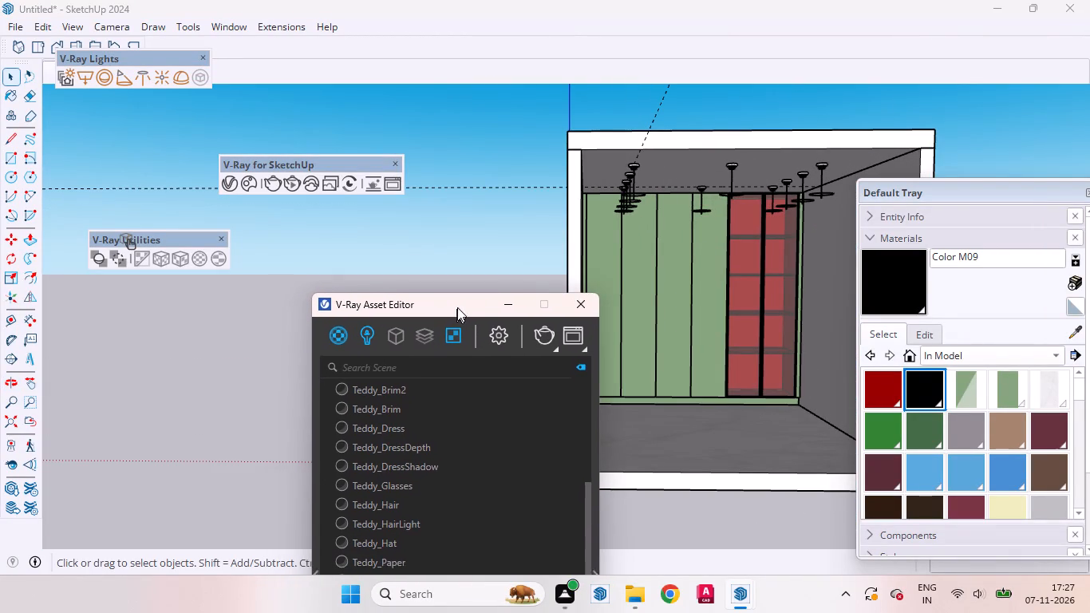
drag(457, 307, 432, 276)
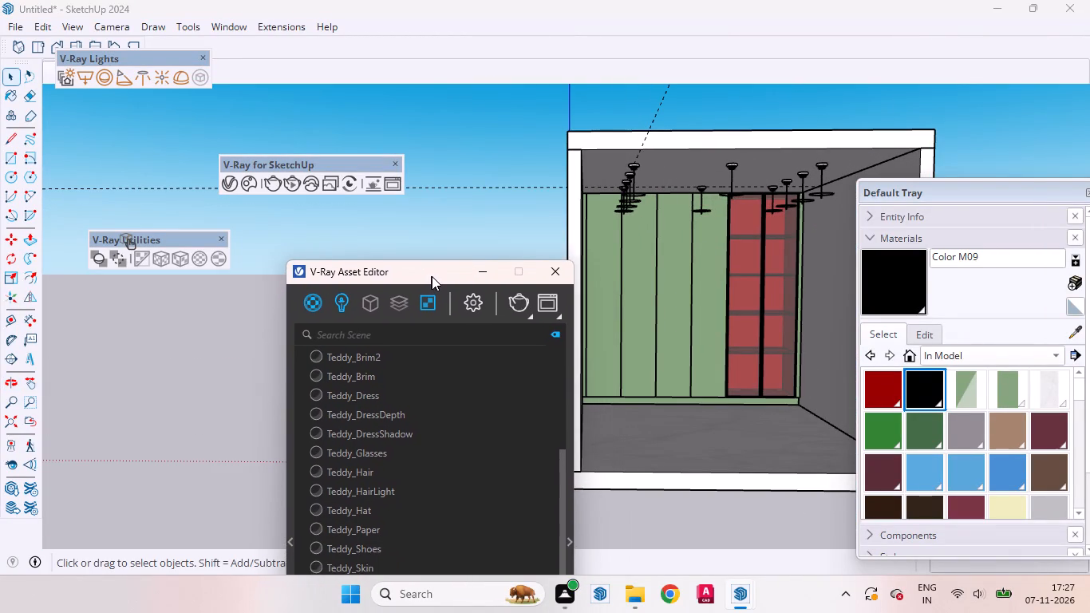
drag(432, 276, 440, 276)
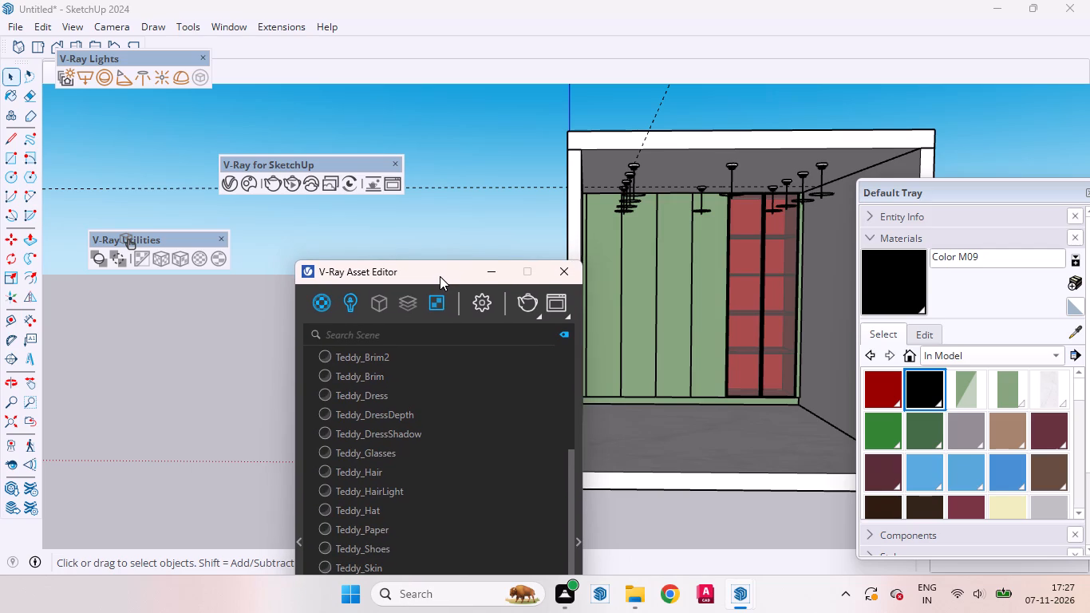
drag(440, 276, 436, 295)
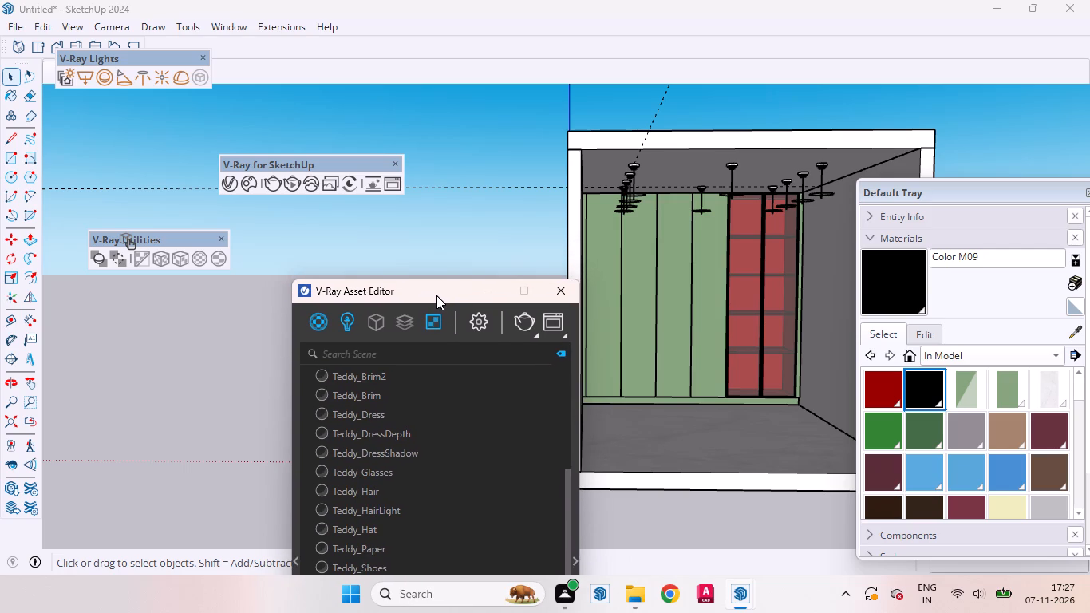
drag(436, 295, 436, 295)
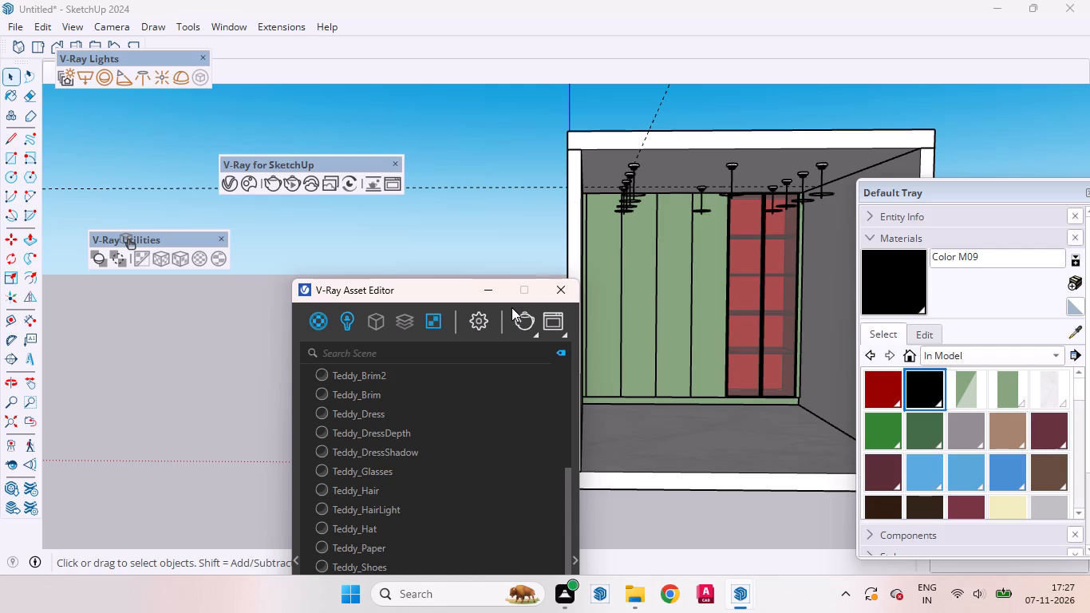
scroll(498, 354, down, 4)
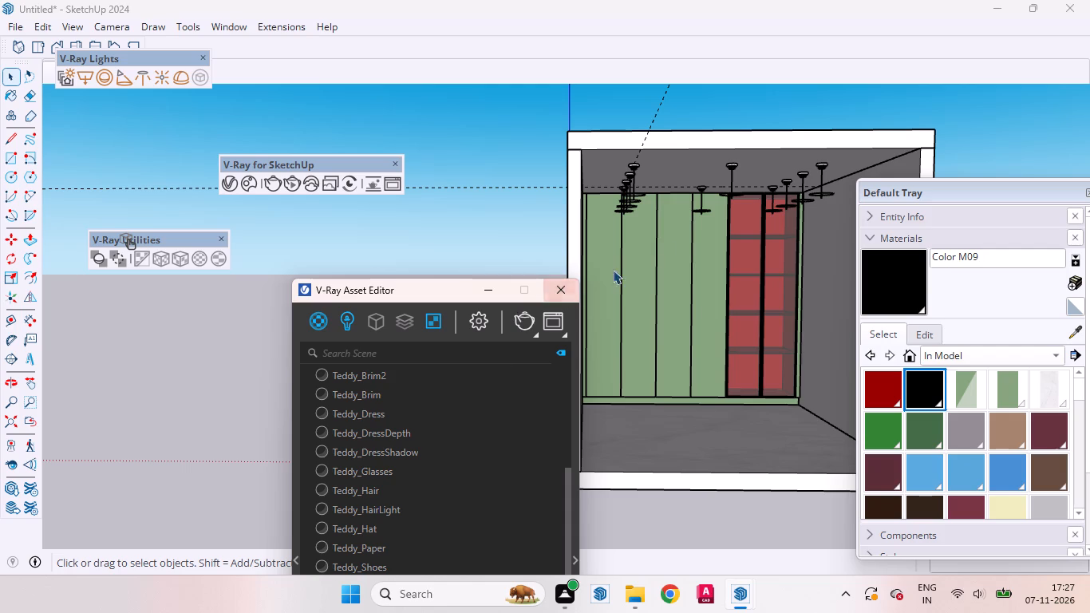
Copy the front three ceiling fixtures with their lights about 1' 10" toward the room's open front.
middle_drag(669, 245, 508, 223)
scroll(582, 142, up, 4)
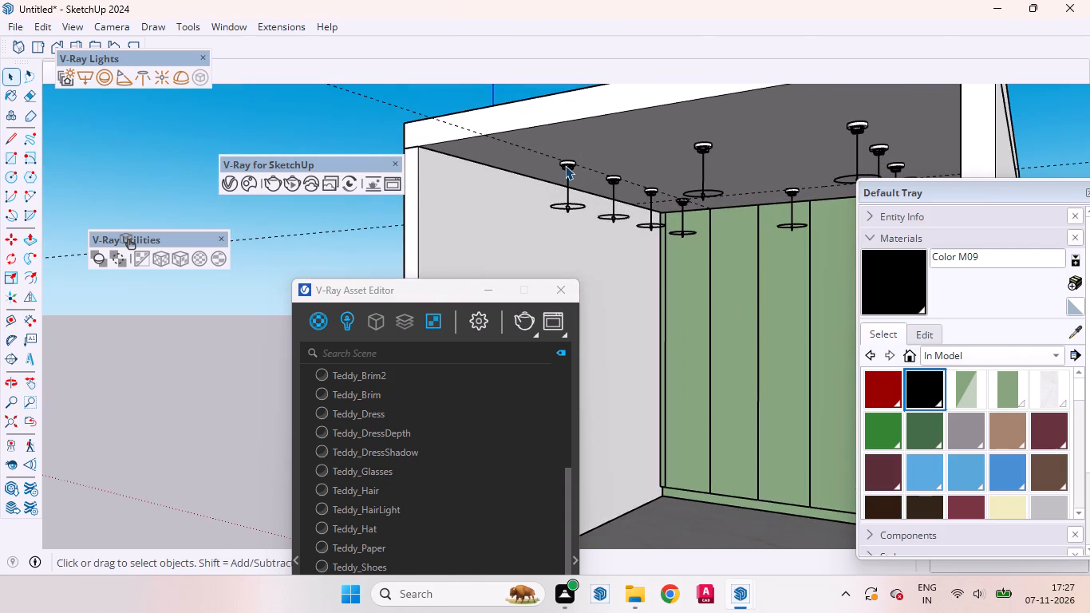
click(565, 165)
scroll(565, 165, up, 2)
scroll(565, 165, down, 1)
scroll(565, 165, up, 6)
ctrl+click(571, 172)
ctrl+scroll(572, 173, down, 1)
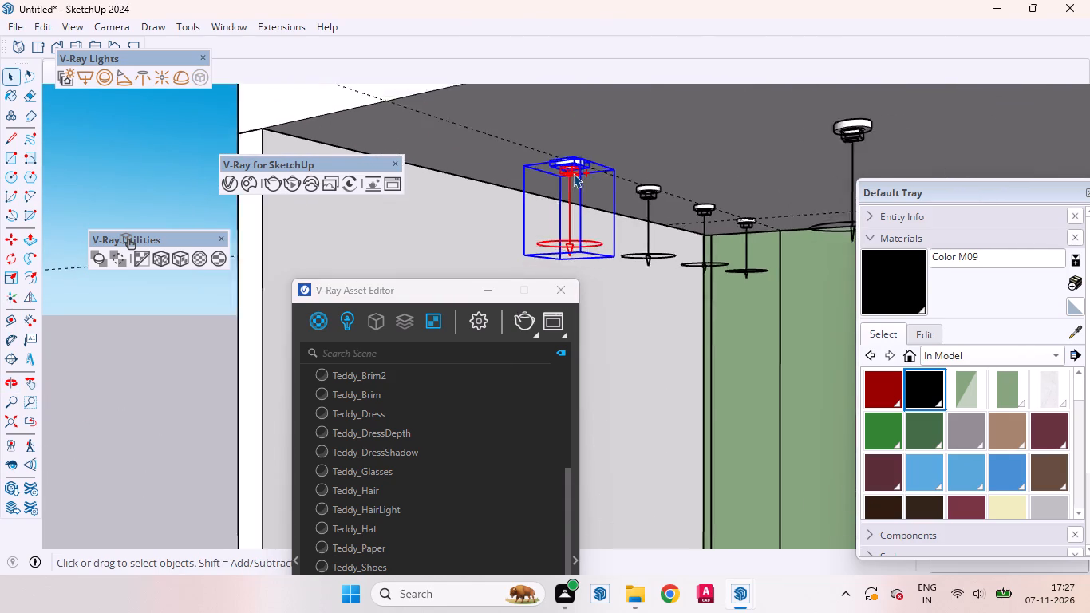
ctrl+scroll(573, 173, down, 5)
ctrl+scroll(574, 176, up, 1)
ctrl+scroll(574, 176, down, 8)
ctrl+scroll(672, 176, up, 12)
ctrl+click(768, 148)
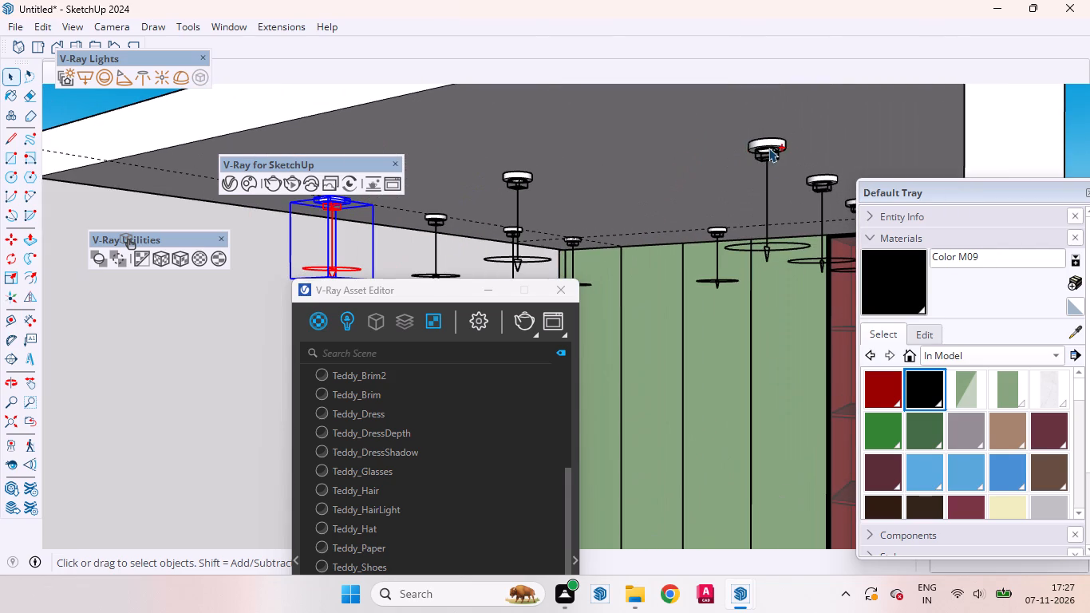
ctrl+click(767, 159)
scroll(760, 196, down, 11)
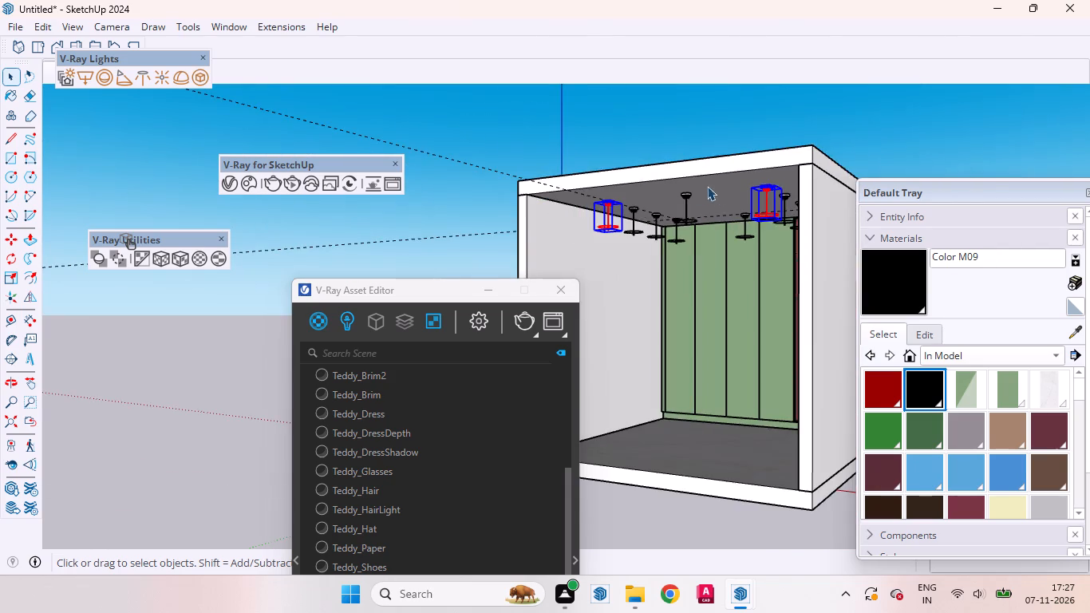
scroll(691, 189, up, 9)
ctrl+click(685, 197)
ctrl+click(685, 202)
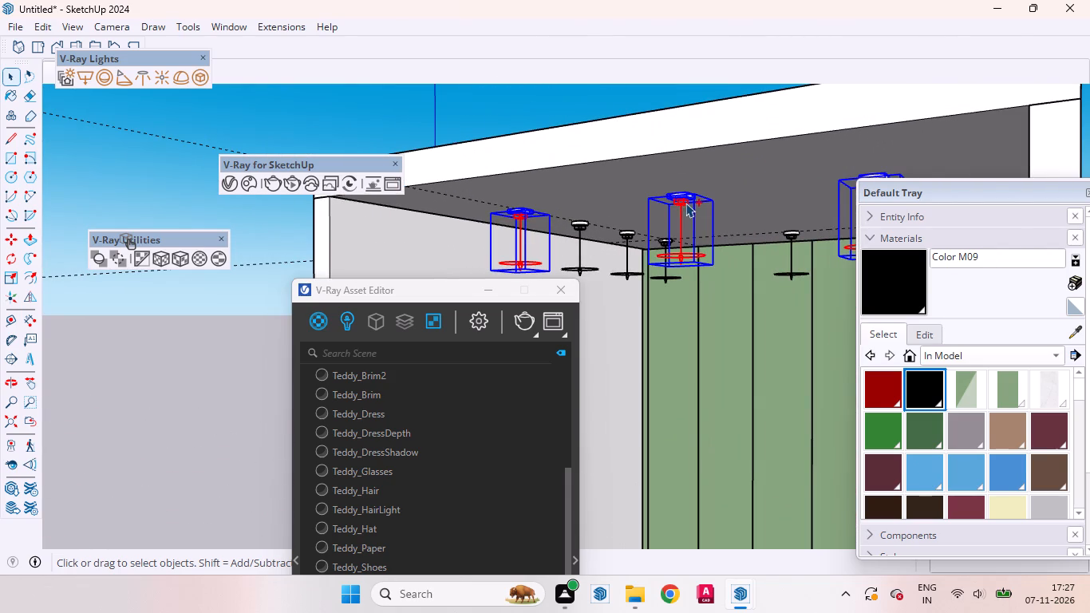
key(m)
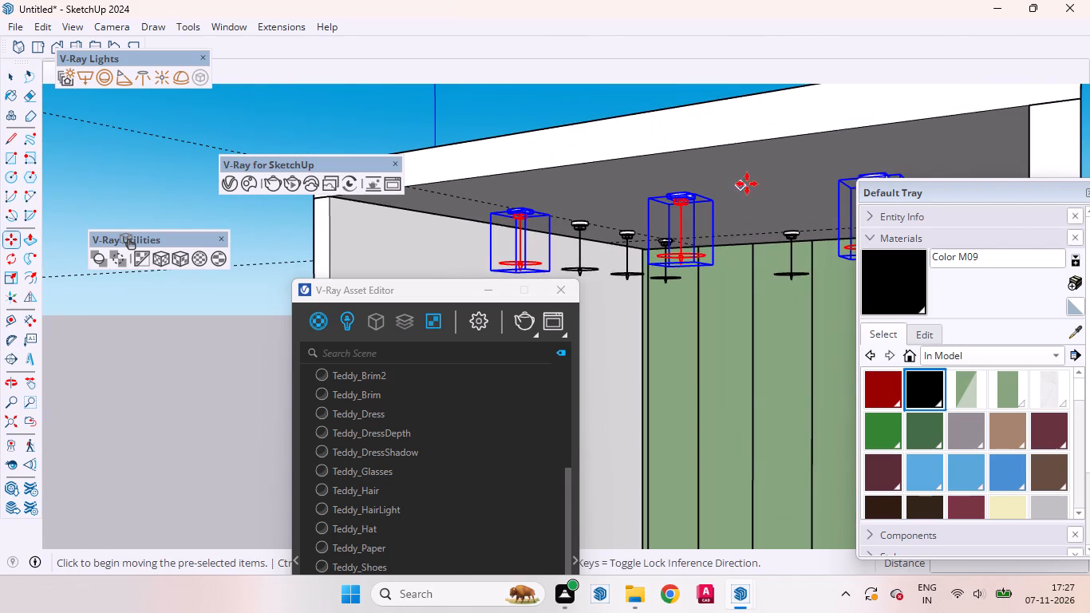
click(756, 180)
scroll(711, 184, up, 1)
middle_drag(710, 184, 599, 156)
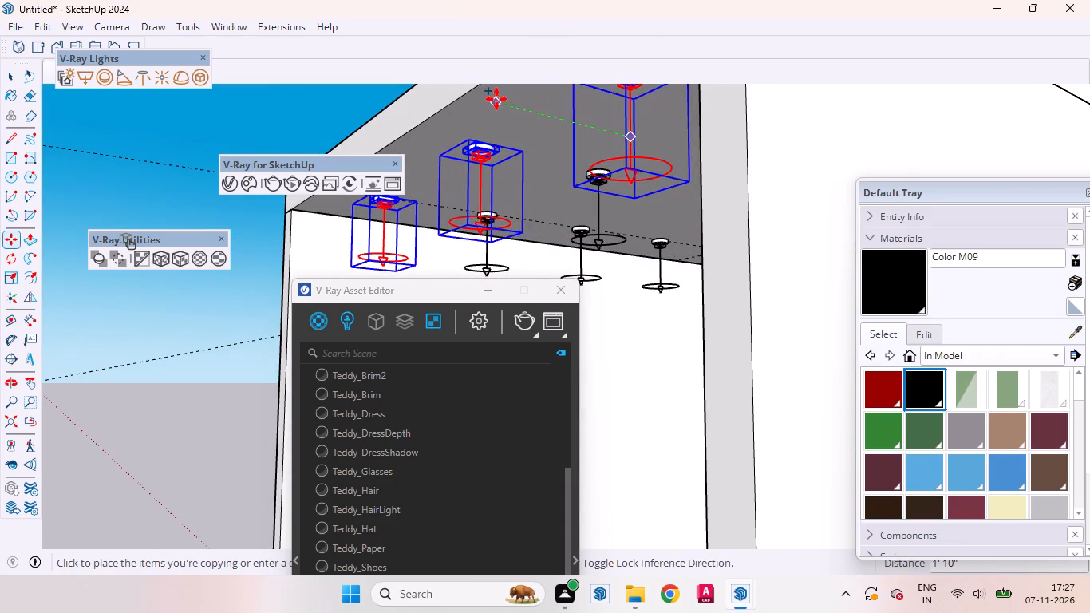
click(496, 99)
key(space)
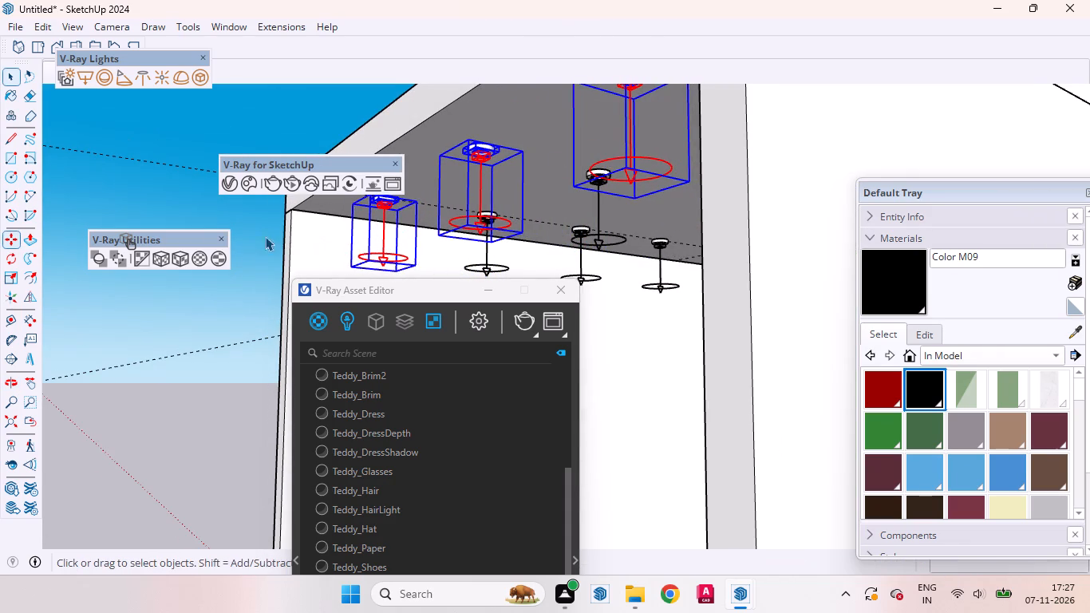
click(248, 224)
Erase the original middle-row fixture's ring and light just behind the new front middle fixture.
middle_drag(326, 263, 528, 254)
click(676, 185)
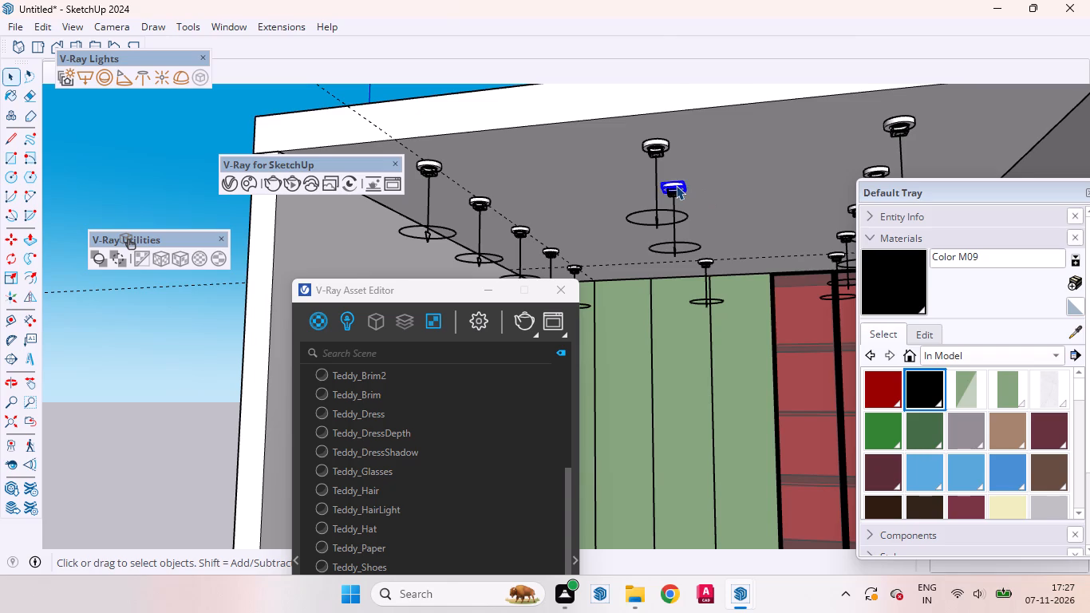
right_click(676, 185)
click(719, 28)
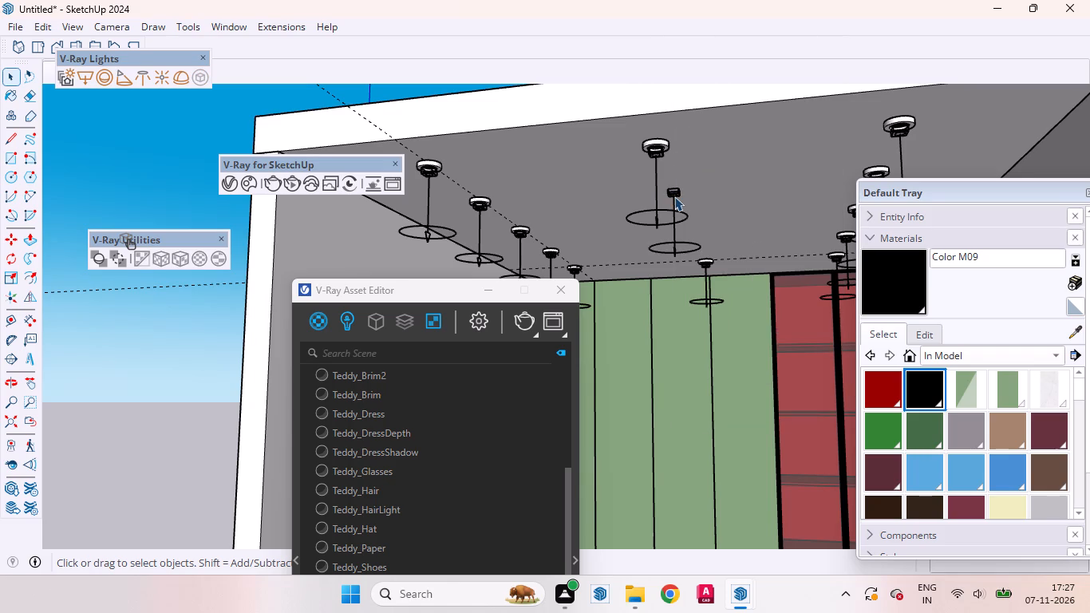
click(674, 196)
right_click(674, 196)
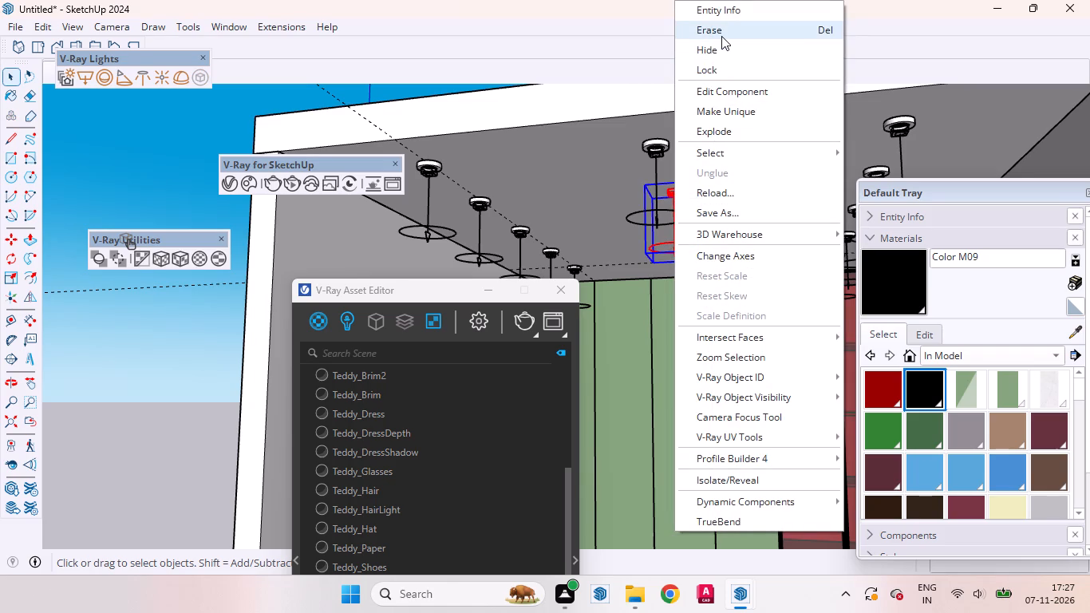
click(721, 36)
Inside the ceiling slab, draw a rectangle about 6' 11 3/8" by 5' on its underside between the fixture rows.
scroll(747, 250, down, 5)
middle_drag(672, 277, 721, 131)
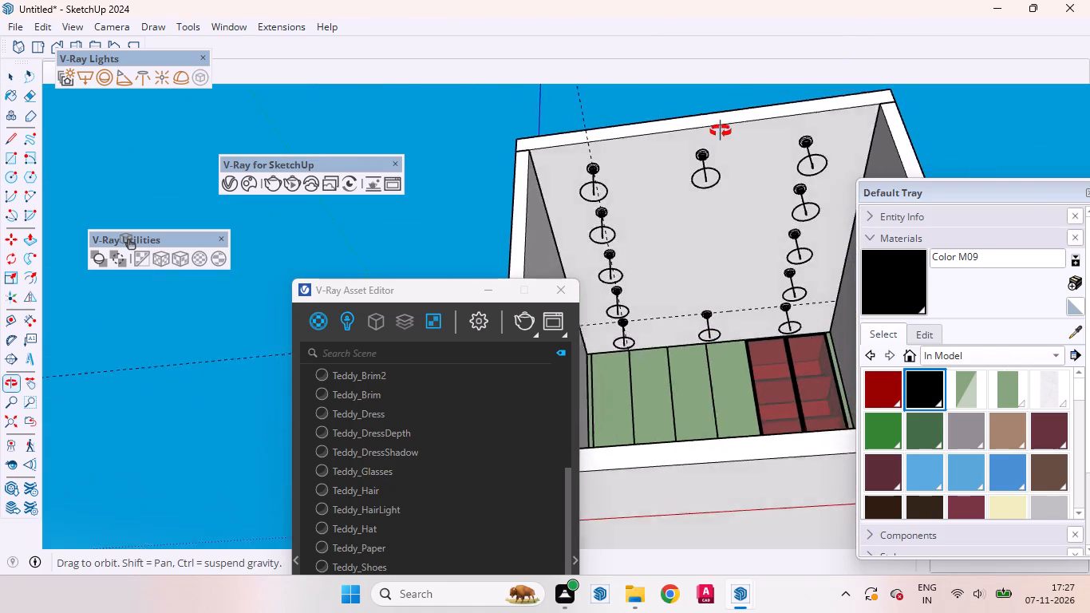
middle_drag(721, 131, 725, 140)
scroll(696, 221, up, 2)
scroll(696, 221, down, 1)
scroll(696, 221, up, 1)
double_click(685, 265)
click(677, 273)
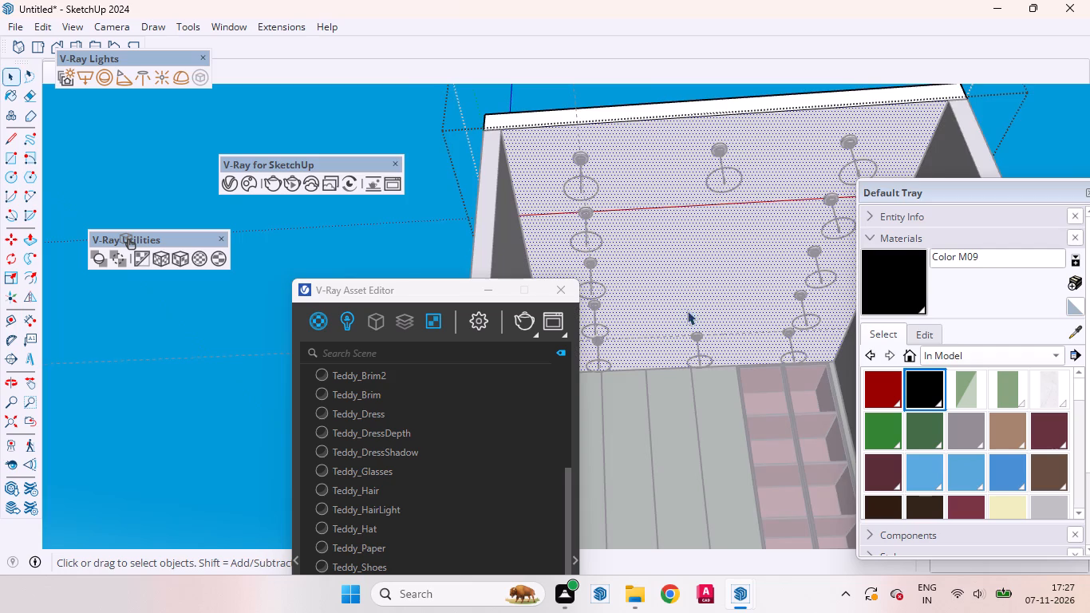
scroll(687, 310, up, 1)
middle_drag(687, 310, 630, 309)
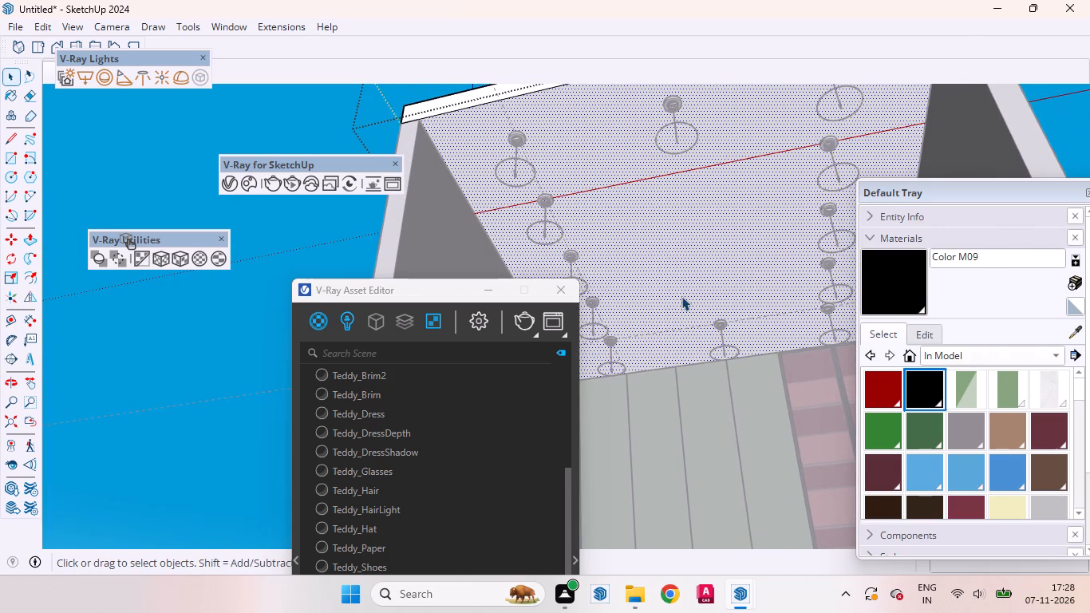
key(r)
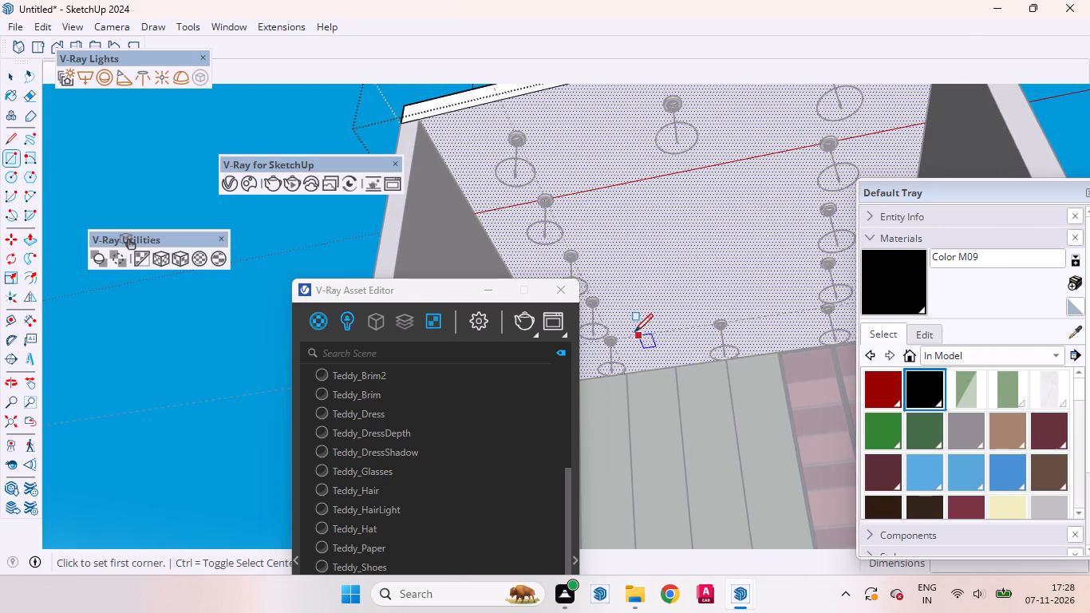
click(622, 330)
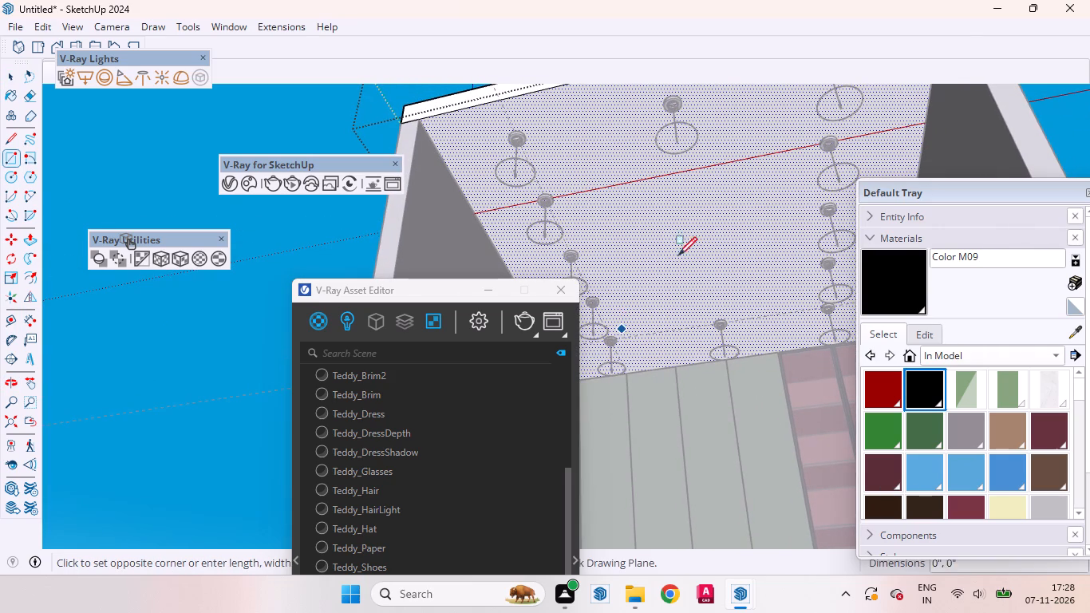
scroll(763, 222, down, 2)
scroll(763, 222, up, 1)
scroll(763, 222, down, 1)
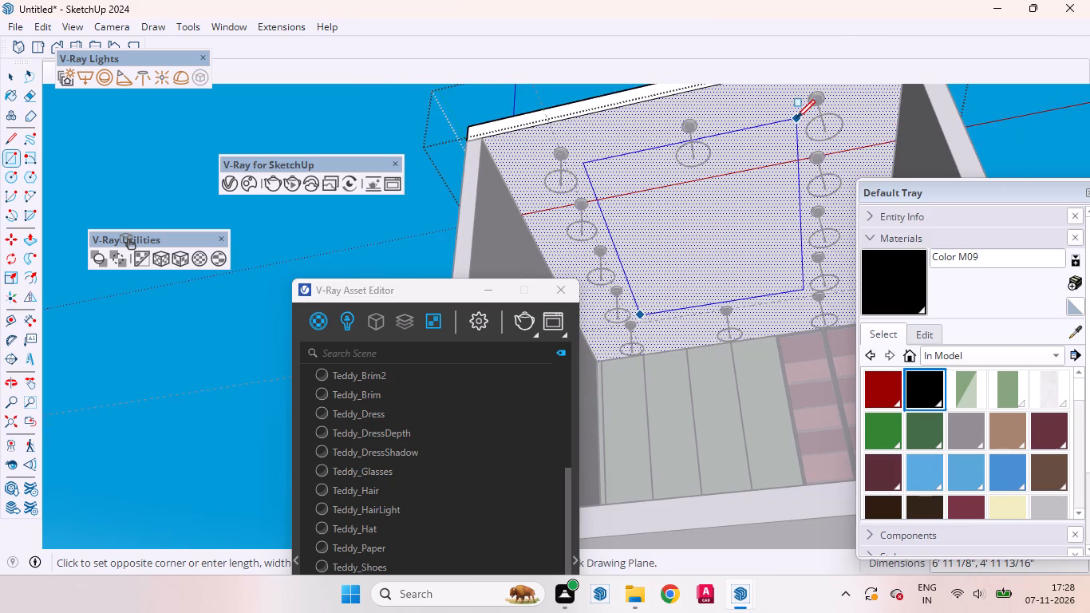
click(797, 117)
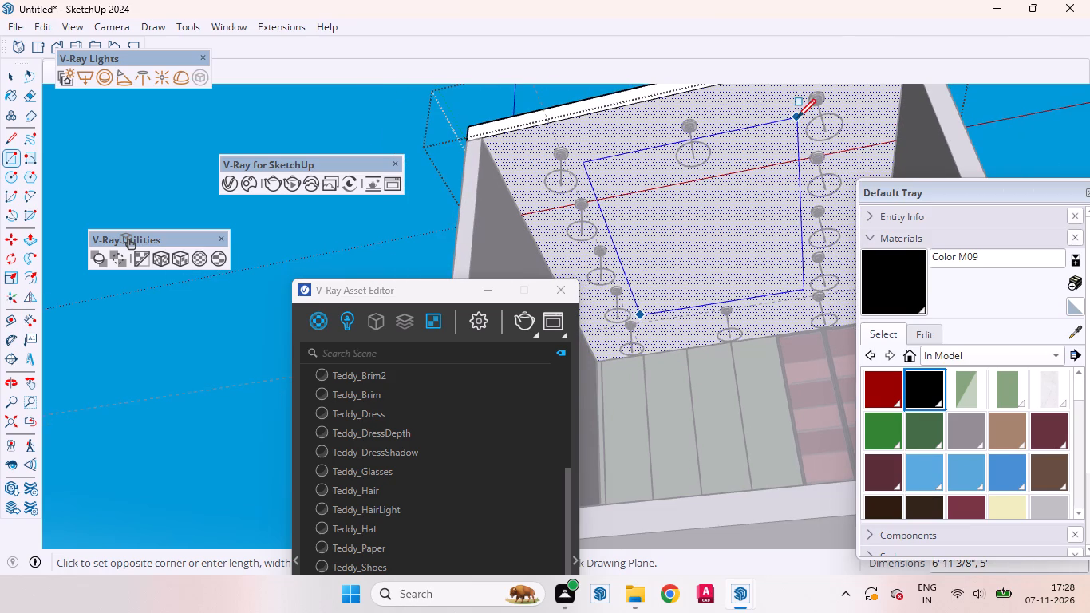
key(space)
Offset the ceiling rectangle's outline inward by 1" to form a narrow border strip.
click(672, 255)
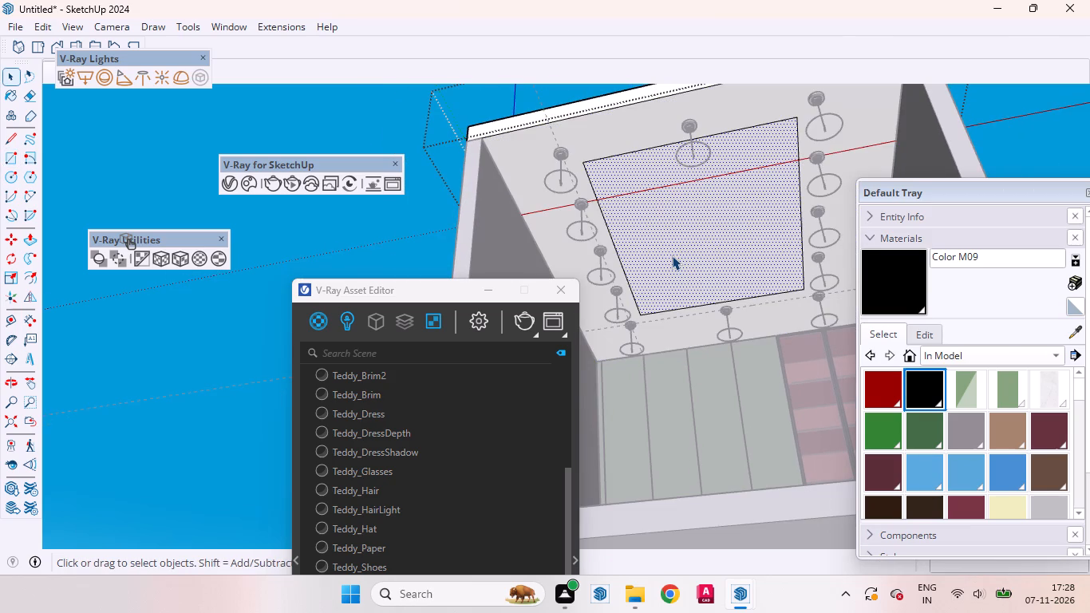
key(f)
click(644, 235)
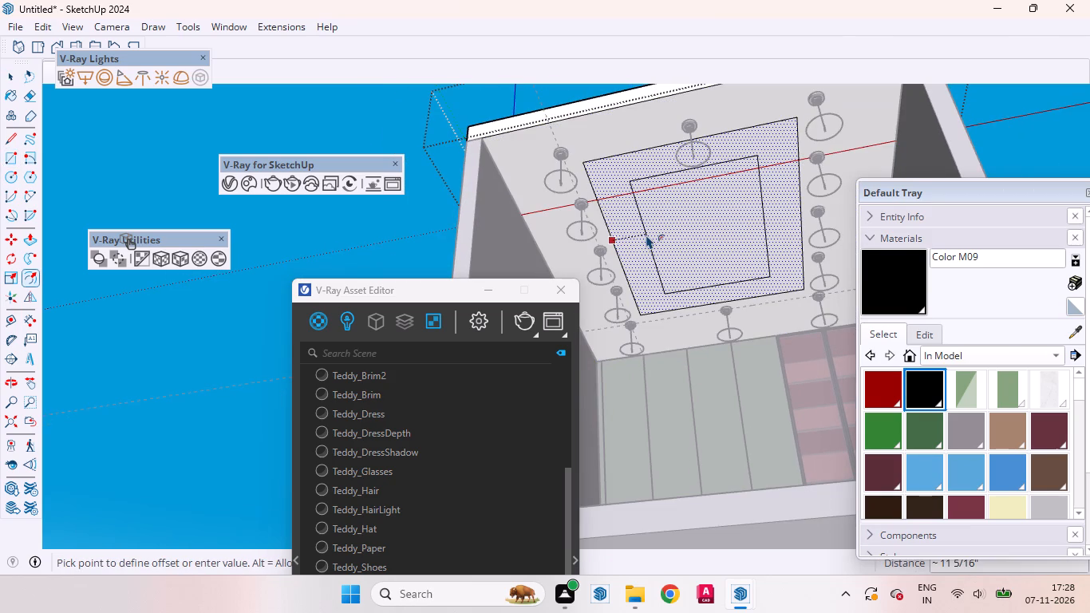
key(1)
key(Return)
key(space)
Group the narrow border strip on the ceiling together with its edges.
scroll(611, 167, up, 10)
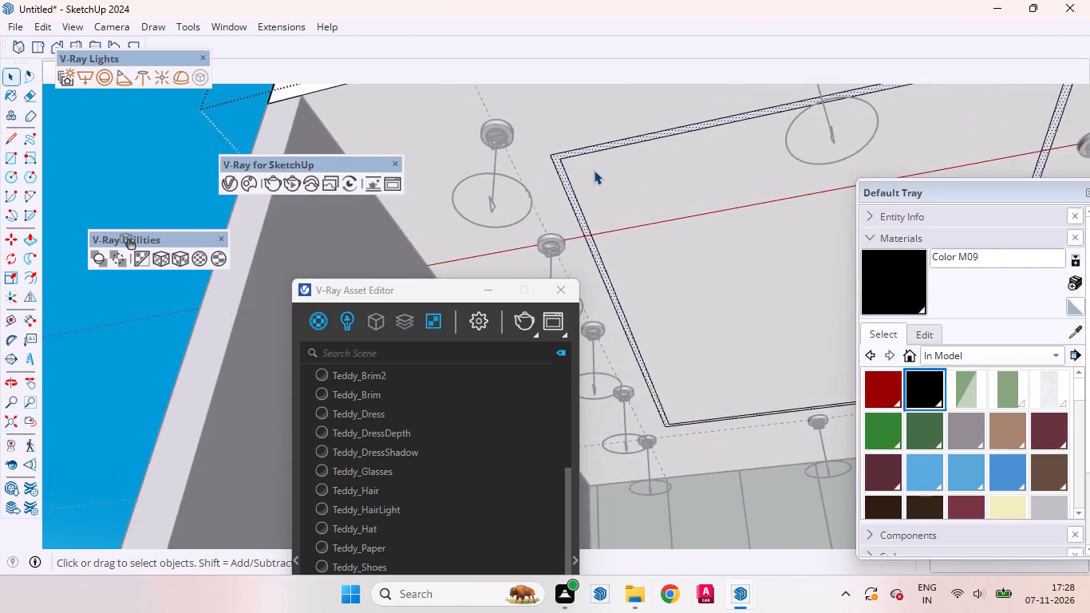
scroll(594, 170, up, 6)
double_click(562, 165)
right_click(562, 165)
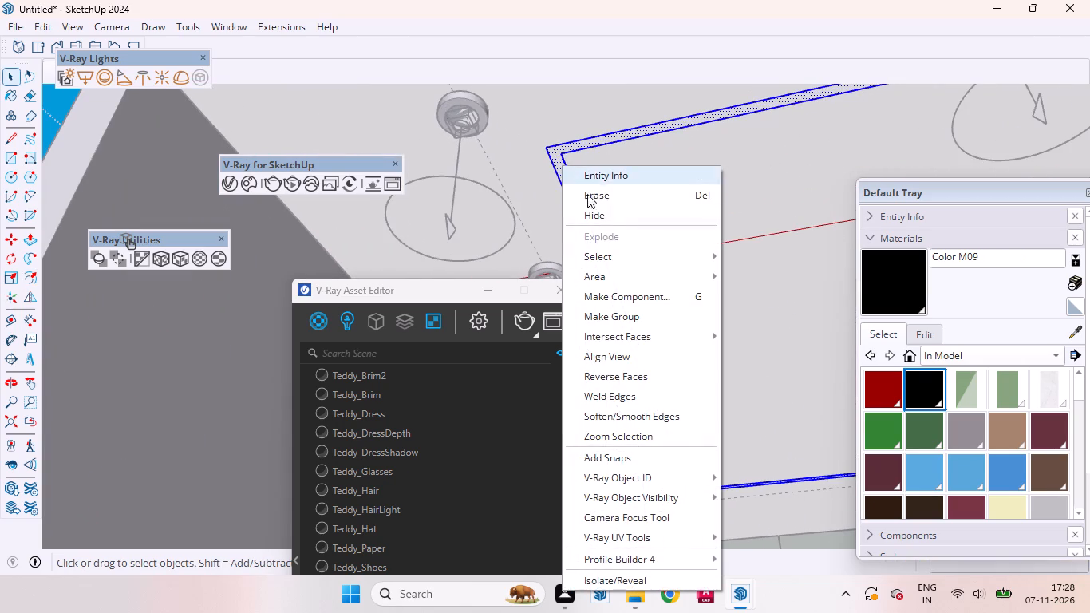
click(634, 315)
Convert the grouped border strip into a V-Ray mesh light and exit the ceiling slab's editing.
click(202, 77)
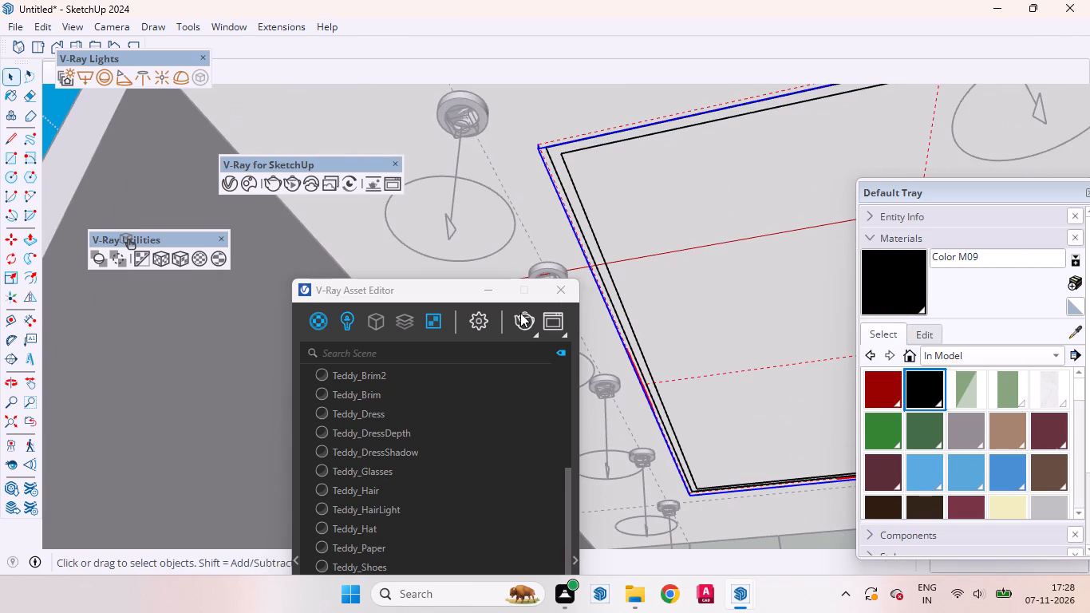
drag(460, 290, 353, 284)
scroll(606, 277, down, 14)
scroll(664, 259, up, 1)
scroll(664, 259, down, 2)
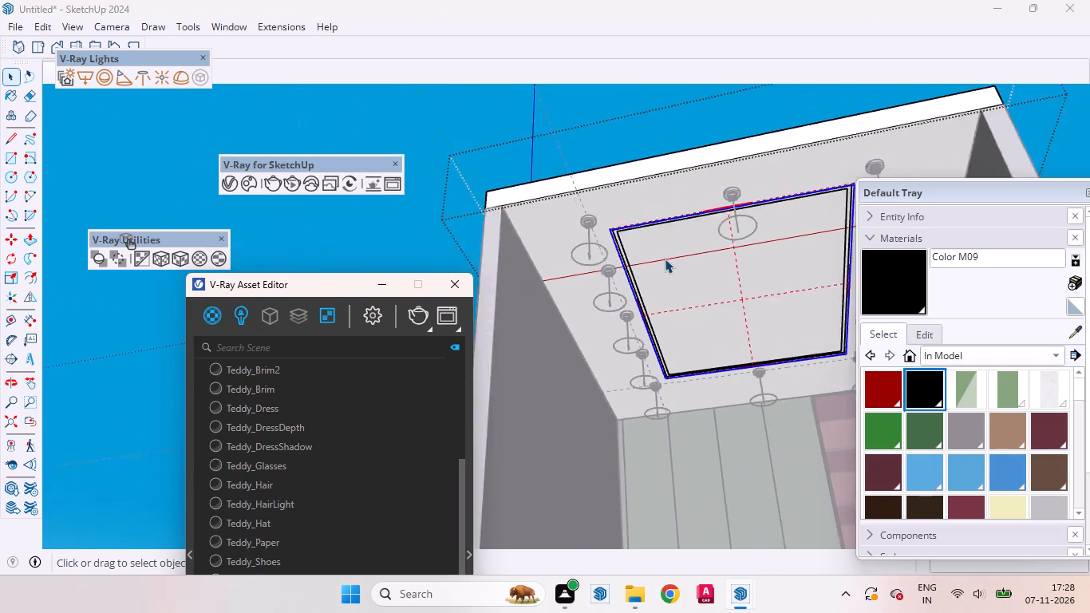
scroll(665, 259, down, 4)
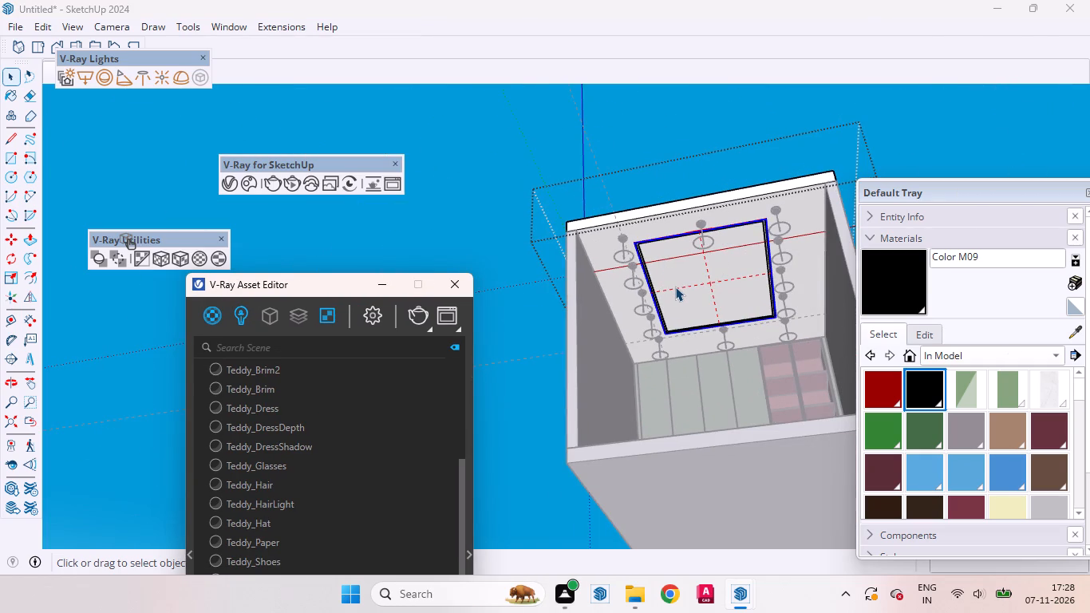
scroll(732, 377, down, 3)
middle_drag(719, 342, 756, 540)
scroll(756, 532, up, 1)
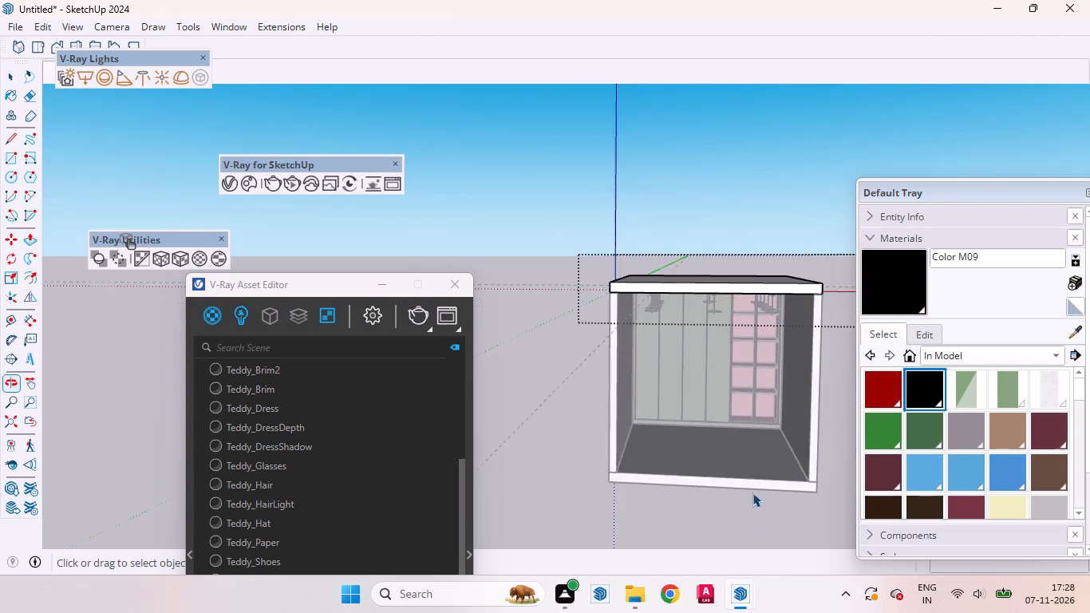
scroll(720, 379, down, 8)
click(736, 438)
scroll(700, 330, up, 8)
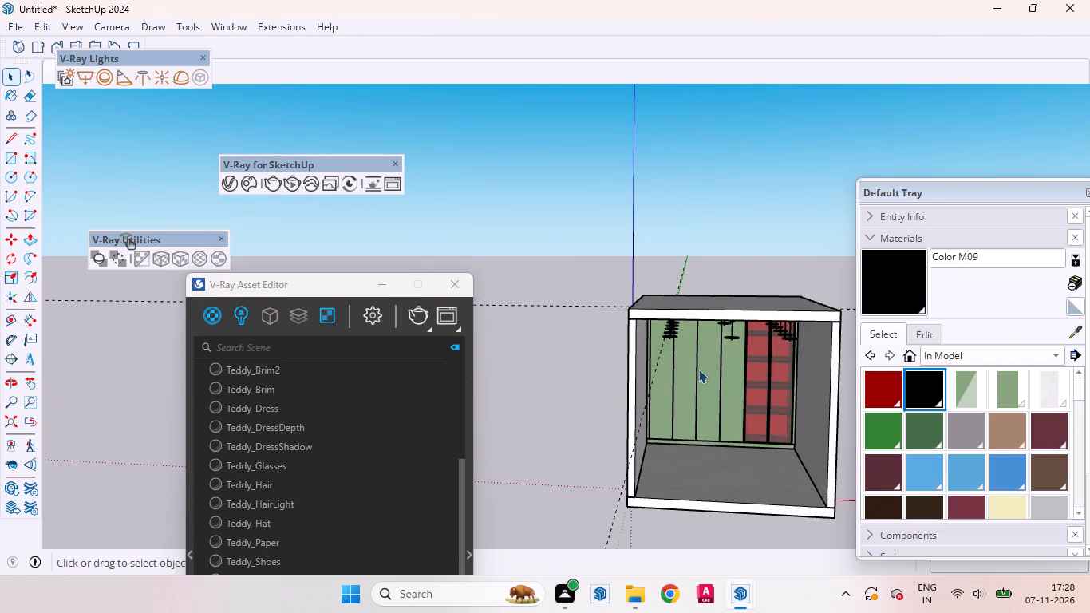
Examine the light strip and the surrounding fixture rows on the room's ceiling from below.
middle_drag(689, 370, 684, 238)
scroll(683, 255, up, 2)
scroll(683, 256, down, 1)
scroll(683, 256, up, 2)
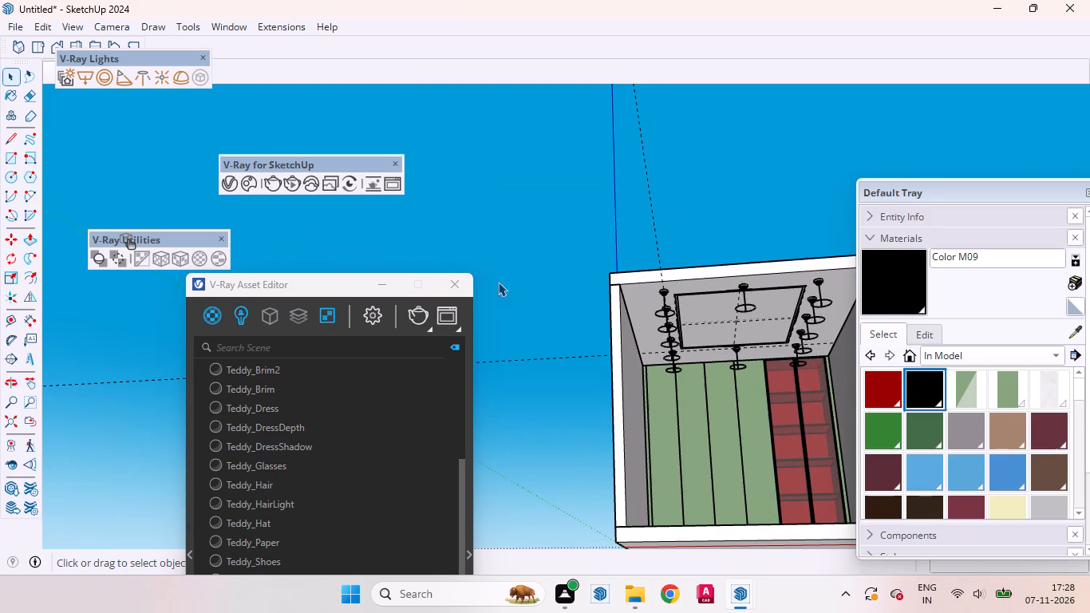
drag(346, 287, 365, 253)
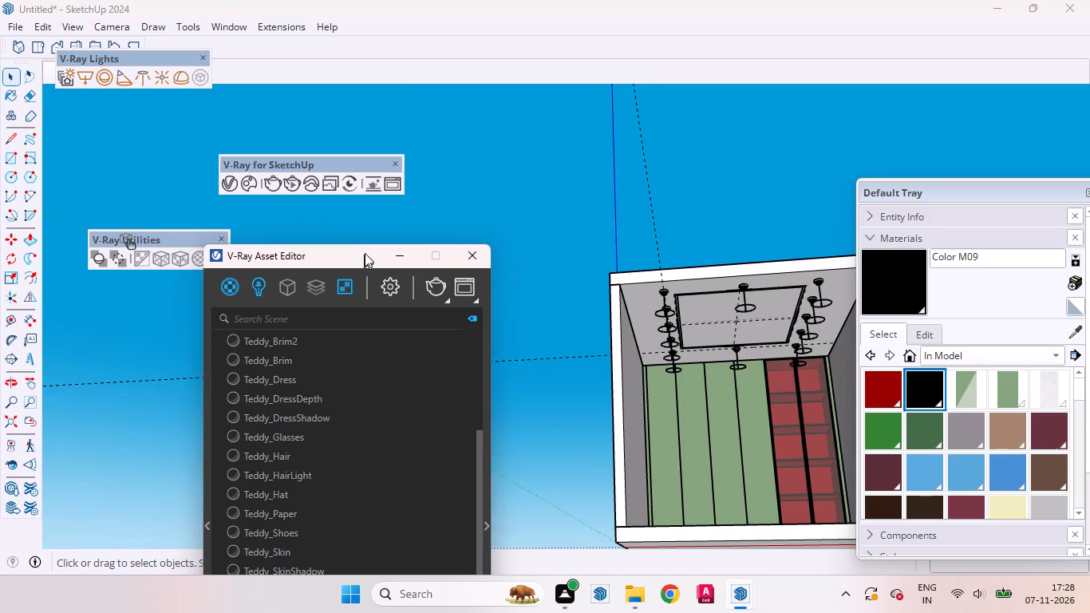
drag(365, 253, 312, 135)
scroll(669, 315, up, 4)
scroll(671, 318, down, 1)
scroll(671, 318, up, 1)
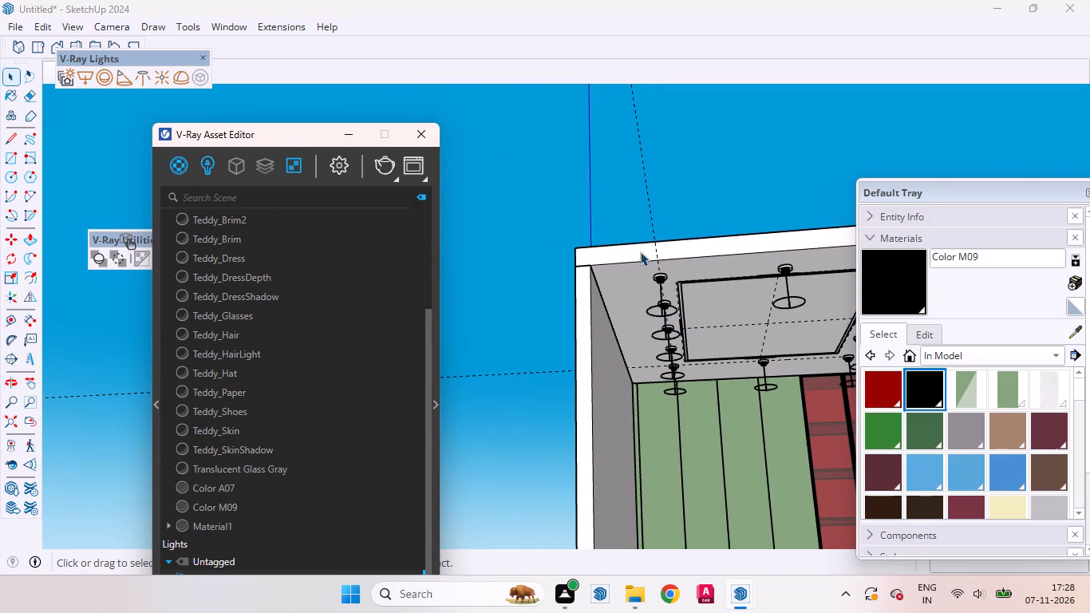
scroll(574, 323, down, 3)
scroll(622, 278, up, 11)
scroll(662, 267, down, 5)
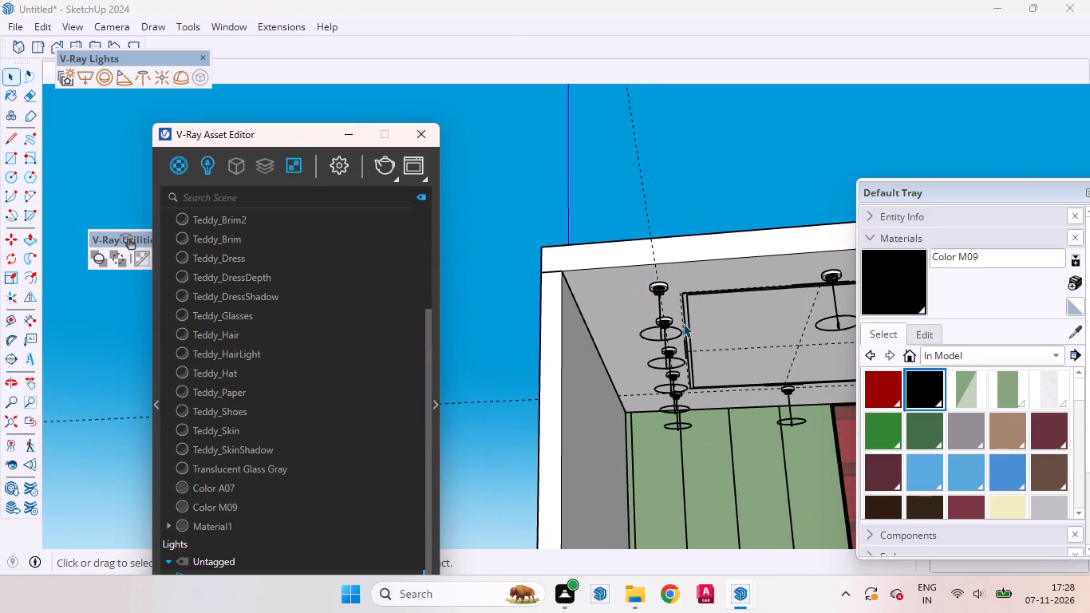
middle_drag(684, 326, 684, 411)
scroll(652, 193, up, 1)
scroll(652, 192, down, 3)
scroll(672, 328, up, 2)
scroll(672, 328, down, 1)
scroll(672, 328, up, 6)
middle_drag(660, 332, 663, 273)
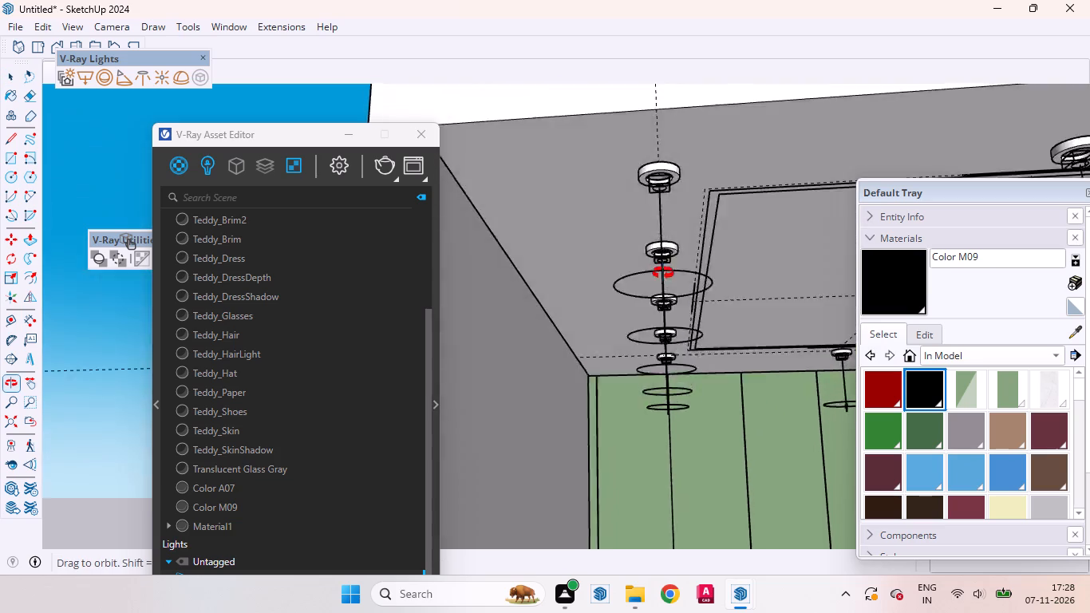
middle_drag(663, 273, 546, 200)
scroll(677, 239, down, 9)
scroll(737, 319, up, 1)
middle_drag(737, 319, 726, 226)
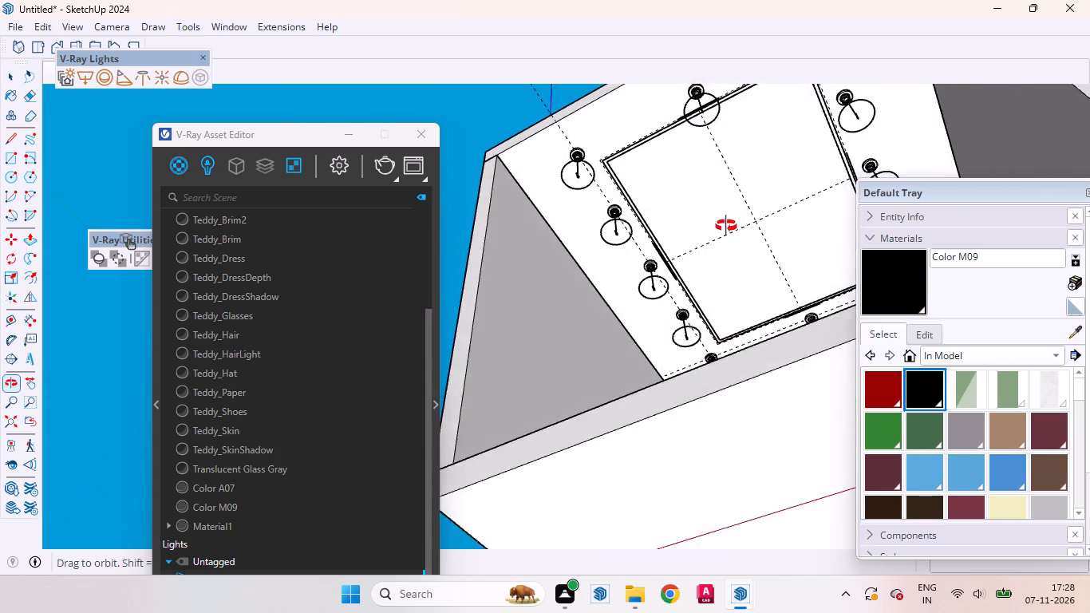
middle_drag(726, 226, 859, 389)
scroll(660, 338, down, 5)
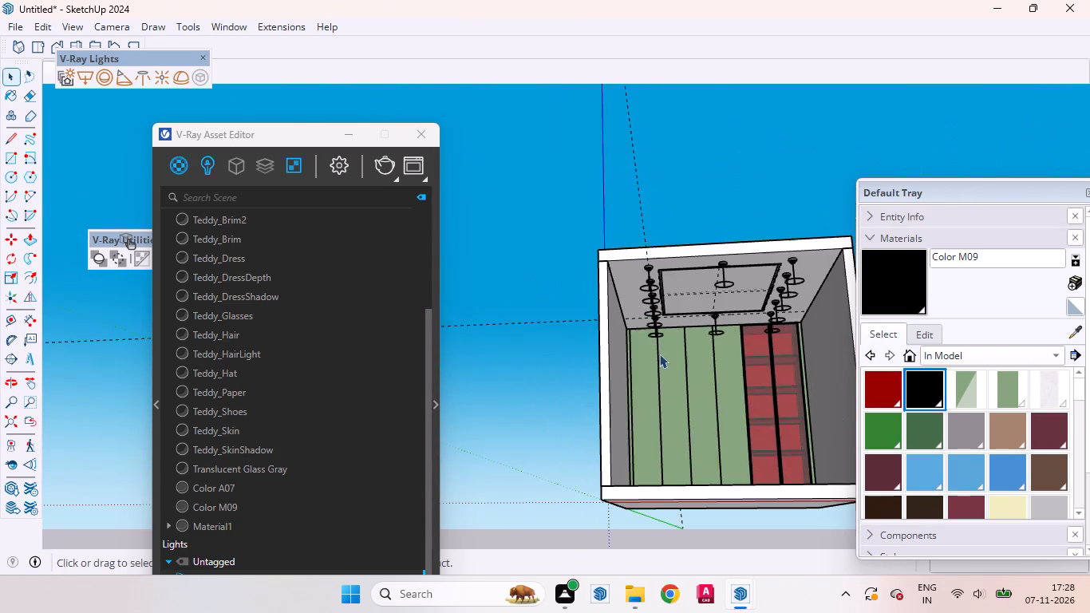
Move the five ceiling fixtures and their IES lights on the red-shelf side about 7 1/16" toward the adjacent side wall.
scroll(601, 266, down, 3)
scroll(807, 269, up, 5)
scroll(807, 268, down, 1)
scroll(720, 259, up, 7)
scroll(743, 263, down, 3)
click(744, 263)
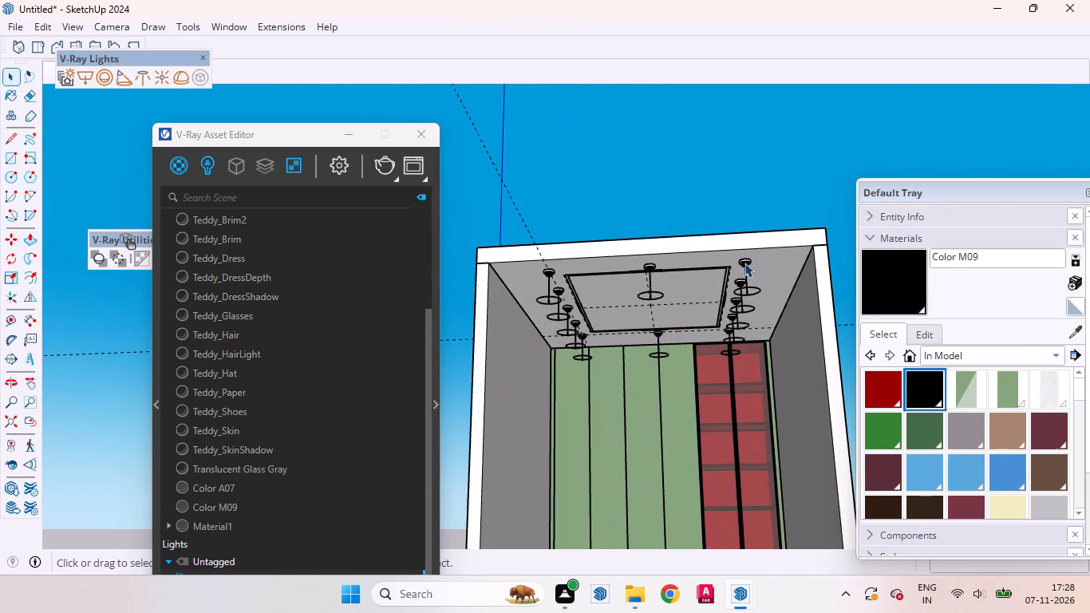
scroll(744, 269, up, 12)
ctrl+click(737, 287)
ctrl+click(735, 299)
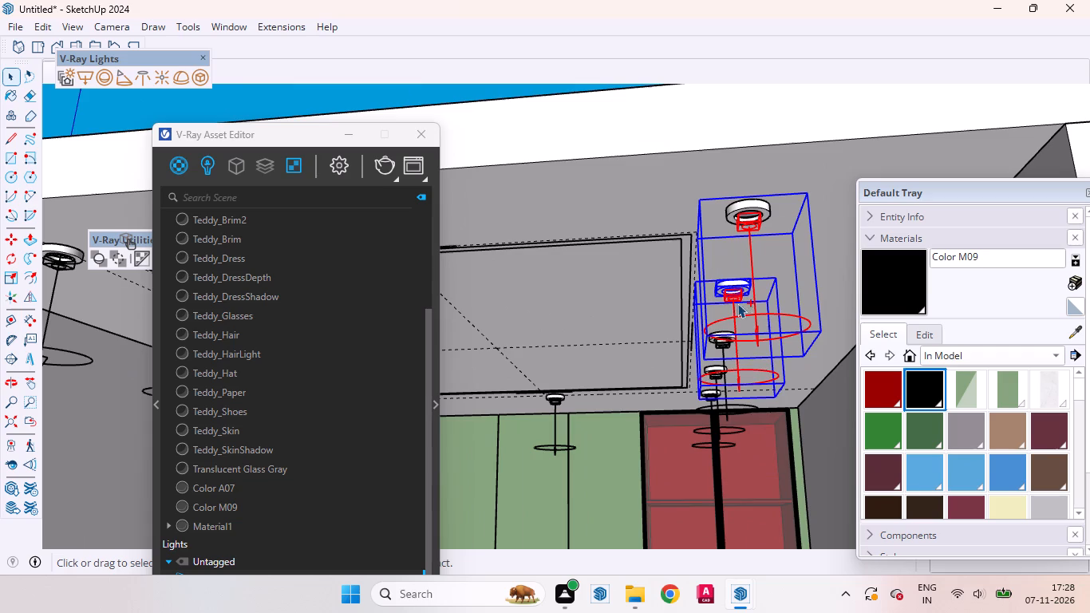
ctrl+click(738, 199)
scroll(768, 247, down, 5)
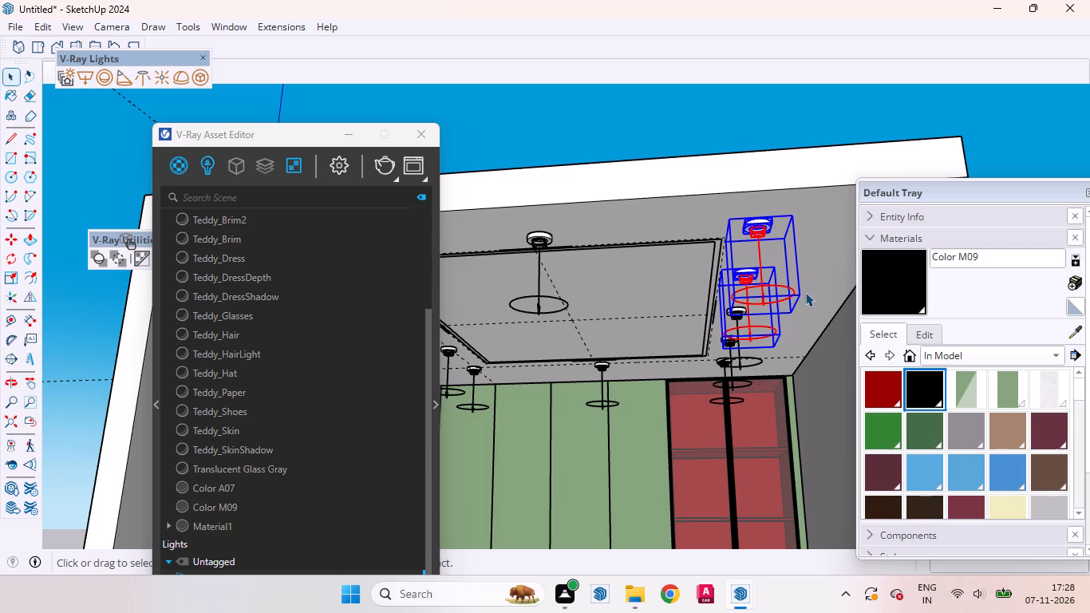
ctrl+scroll(805, 293, down, 1)
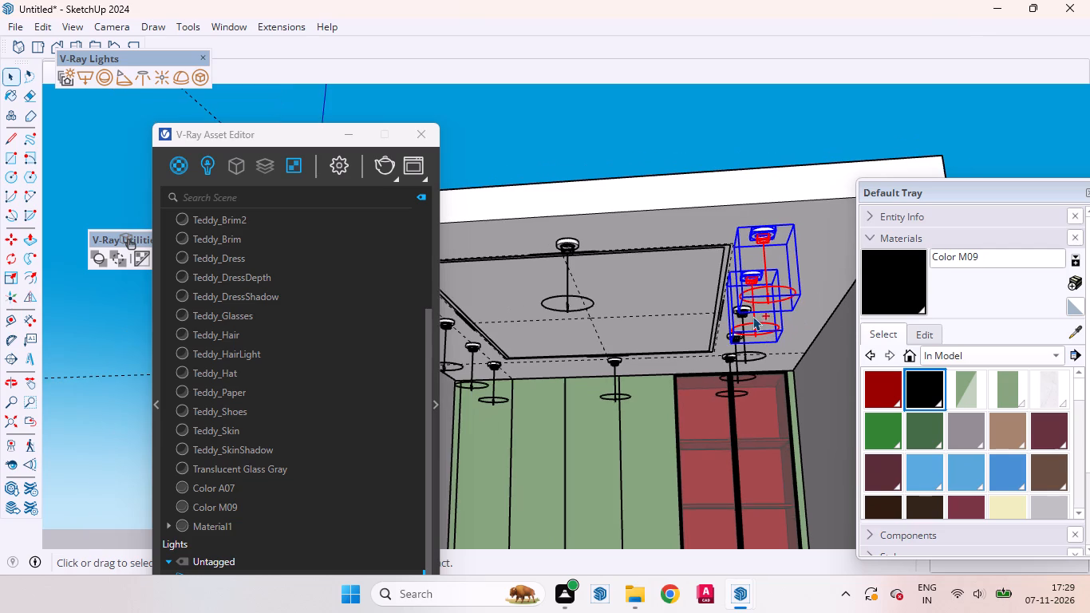
ctrl+middle_drag(752, 316, 762, 293)
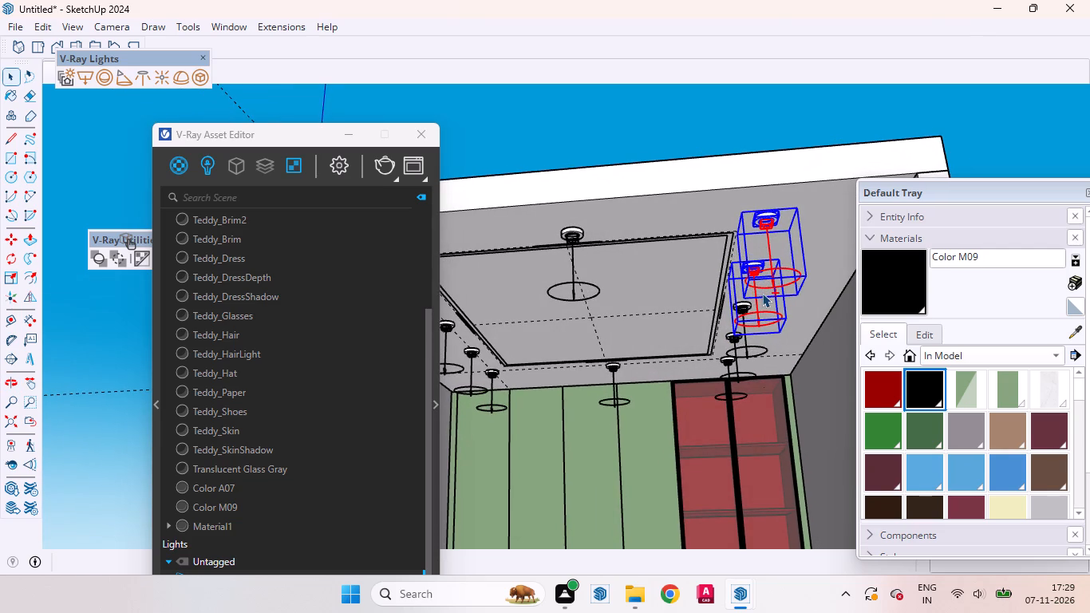
ctrl+scroll(762, 310, up, 1)
ctrl+scroll(804, 372, down, 1)
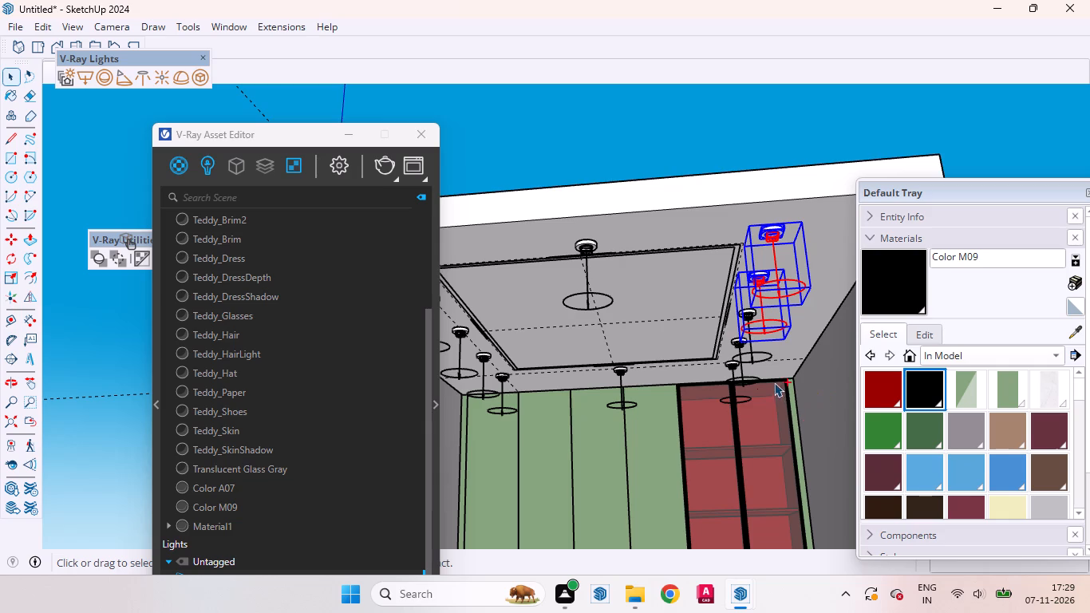
ctrl+scroll(728, 309, up, 11)
ctrl+scroll(727, 305, down, 1)
ctrl+scroll(727, 305, up, 1)
ctrl+middle_drag(741, 314, 802, 319)
ctrl+click(801, 322)
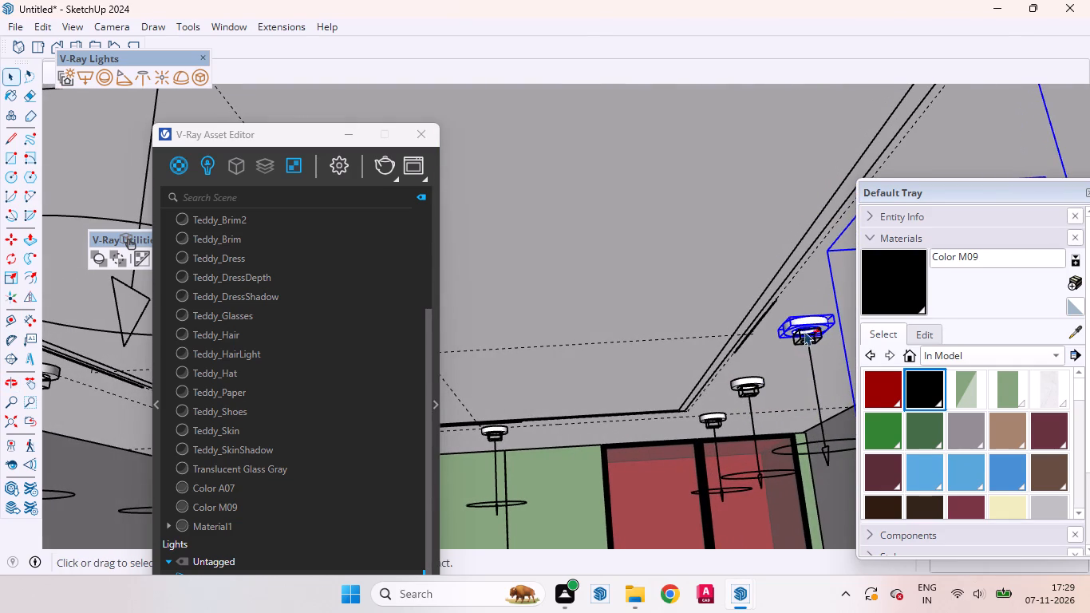
ctrl+click(805, 335)
ctrl+click(748, 384)
ctrl+click(750, 398)
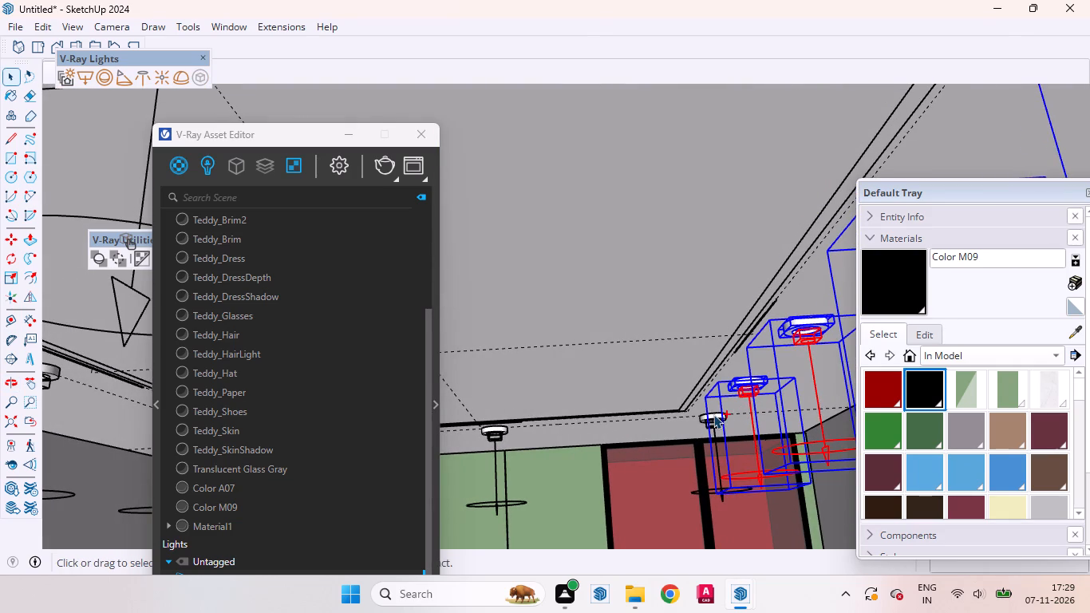
ctrl+click(713, 414)
ctrl+click(717, 424)
ctrl+scroll(681, 391, down, 15)
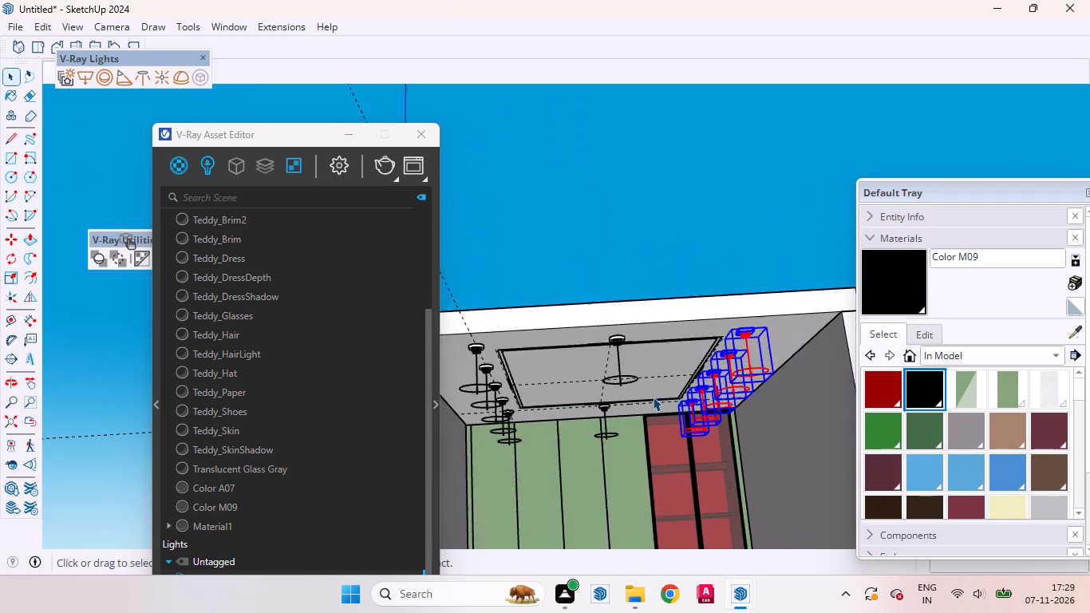
ctrl+scroll(653, 397, down, 4)
middle_drag(703, 394, 669, 417)
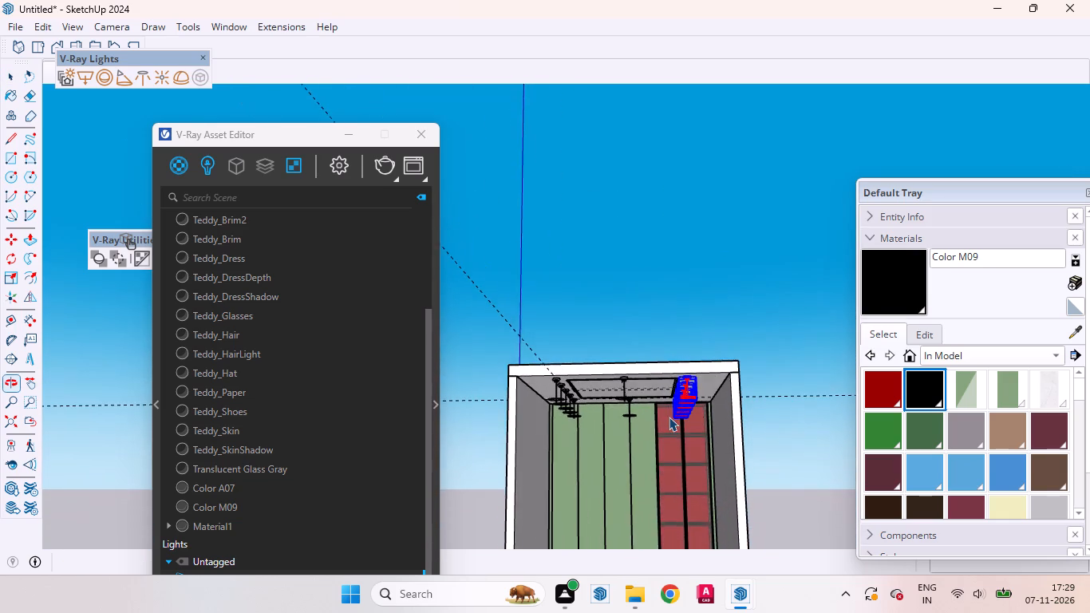
scroll(669, 417, down, 1)
key(m)
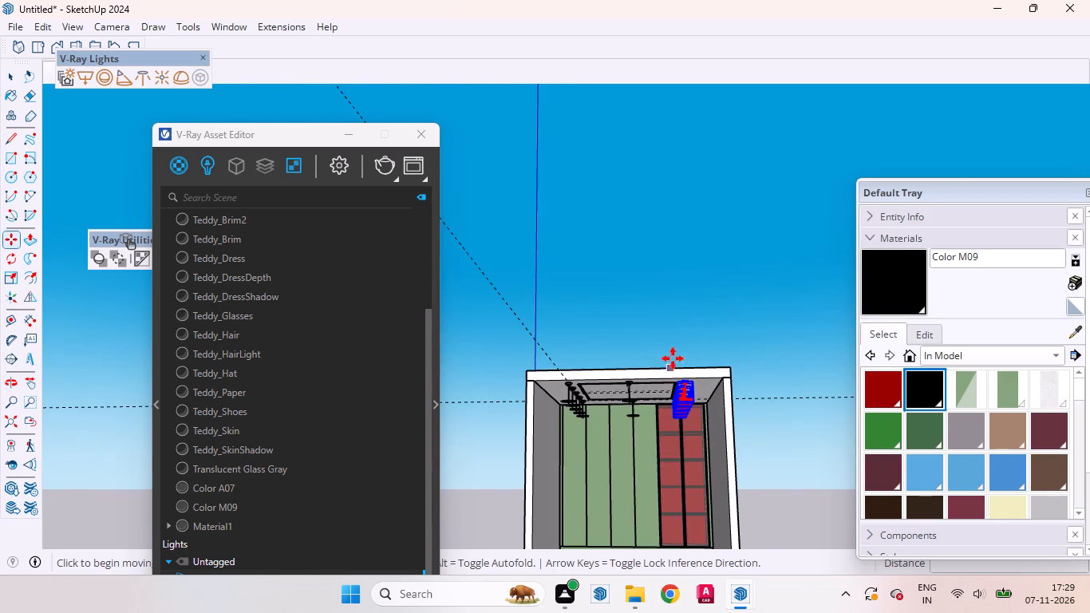
scroll(687, 367, up, 4)
click(659, 378)
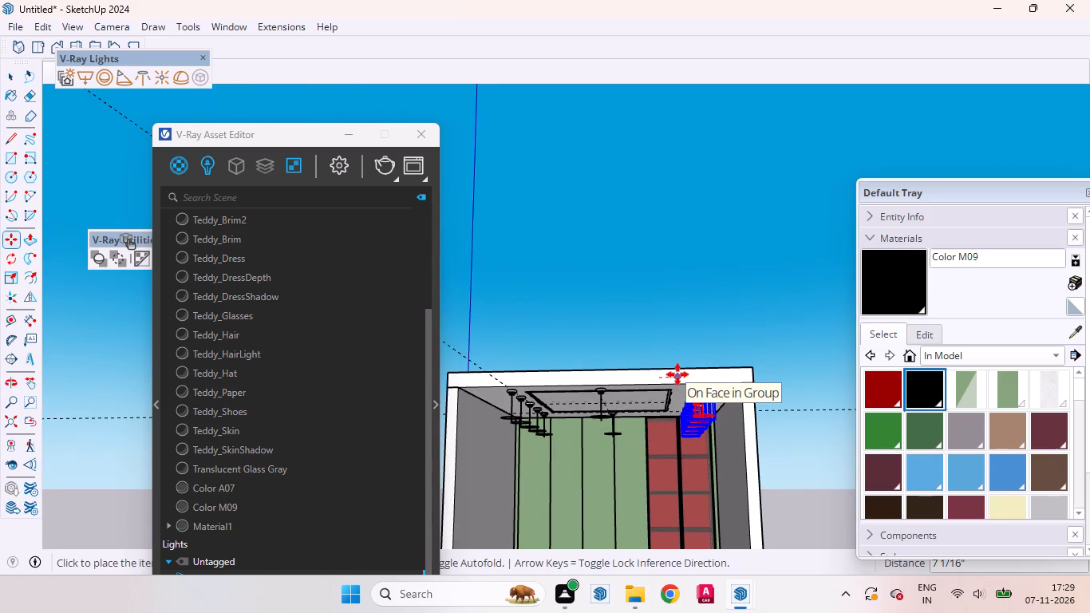
click(677, 374)
key(space)
click(736, 330)
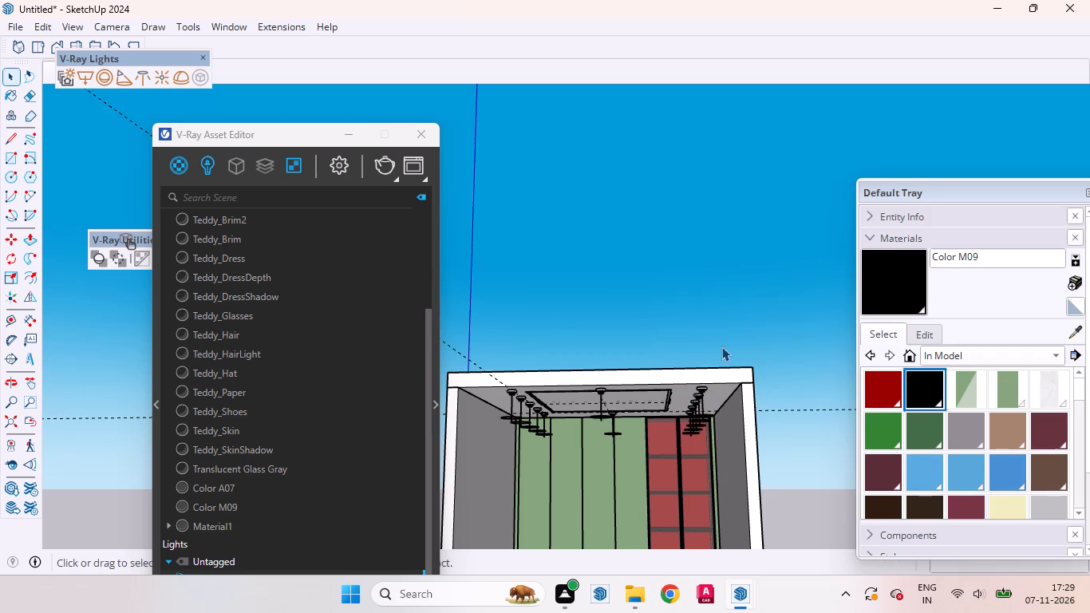
Examine the spacing of the fixture rows around the ceiling strip from several angles.
scroll(789, 264, down, 7)
scroll(790, 264, up, 2)
scroll(790, 264, down, 1)
scroll(697, 357, up, 5)
middle_drag(696, 357, 710, 287)
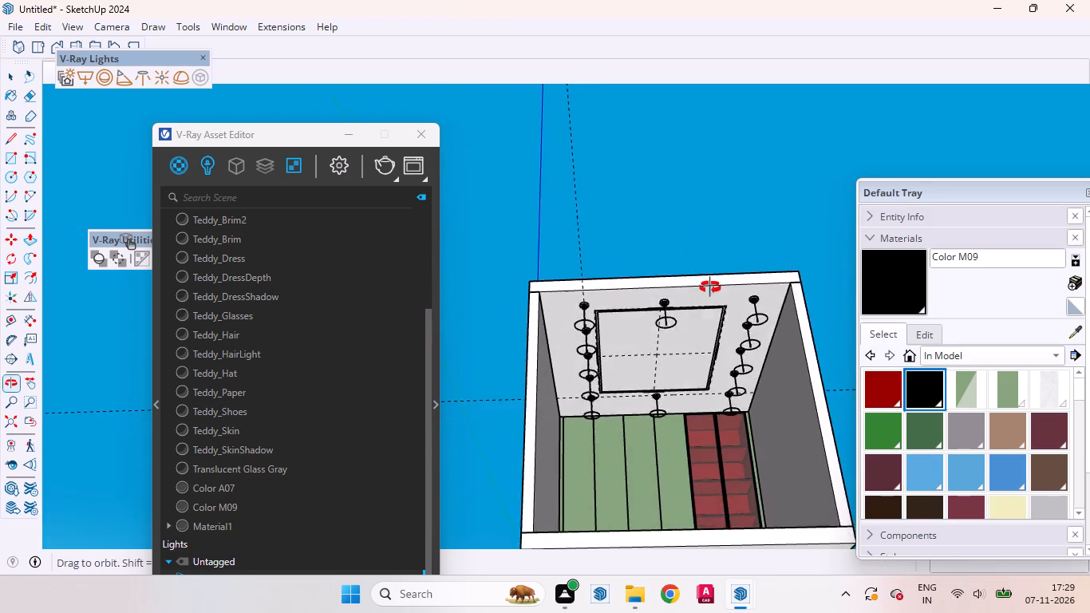
middle_drag(710, 287, 710, 296)
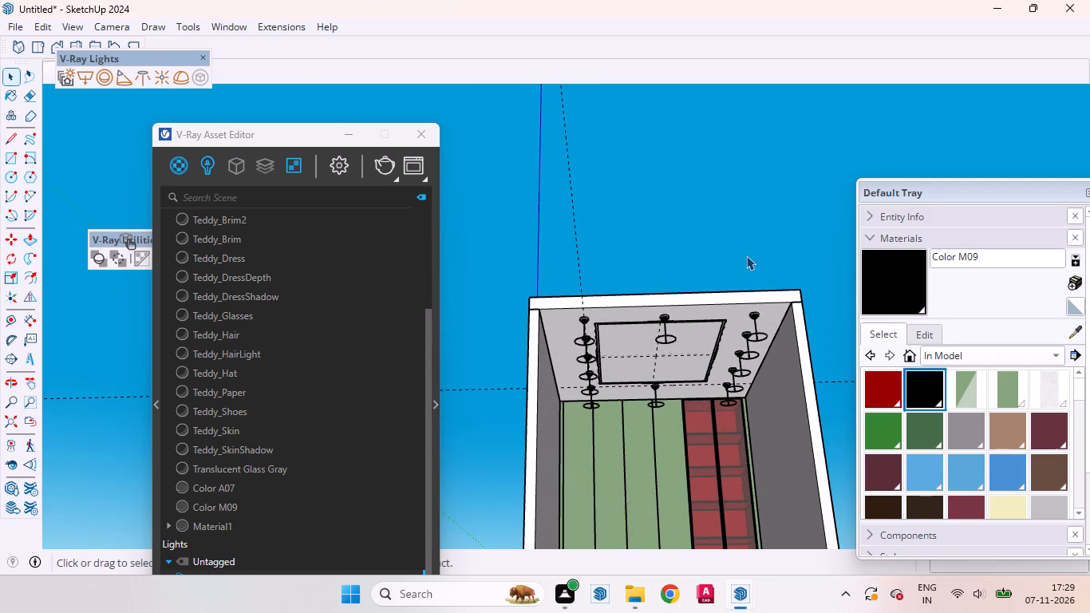
scroll(731, 340, down, 1)
middle_drag(724, 366, 720, 378)
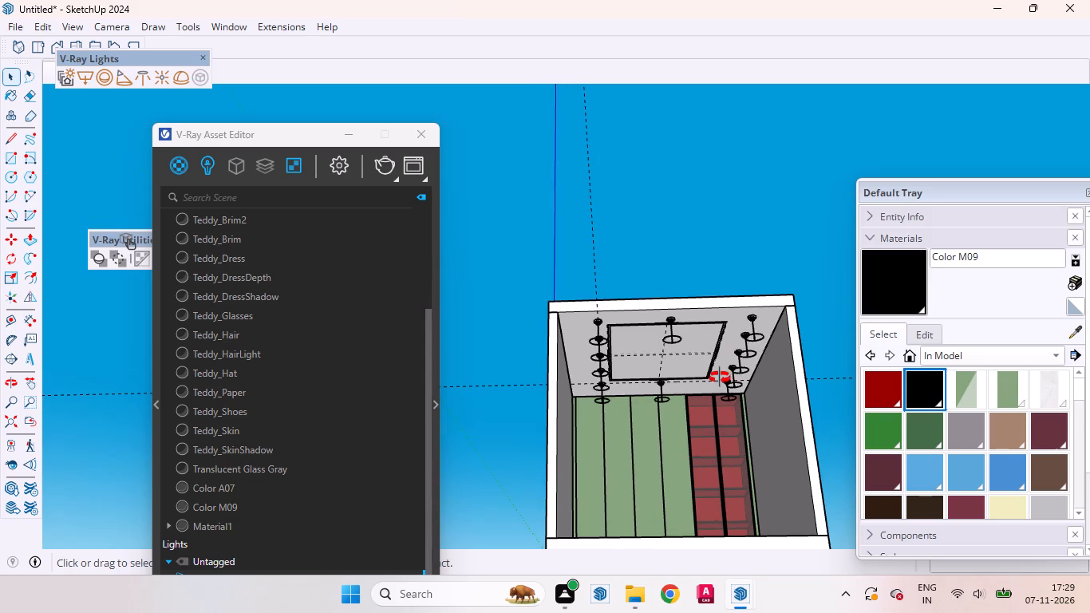
middle_drag(720, 378, 712, 405)
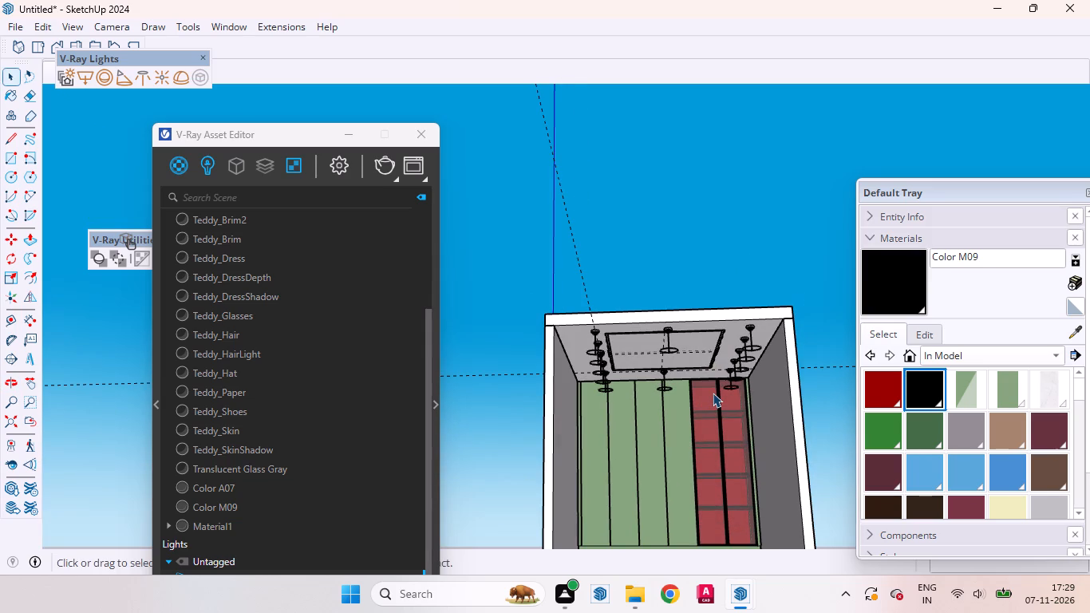
scroll(730, 397, down, 3)
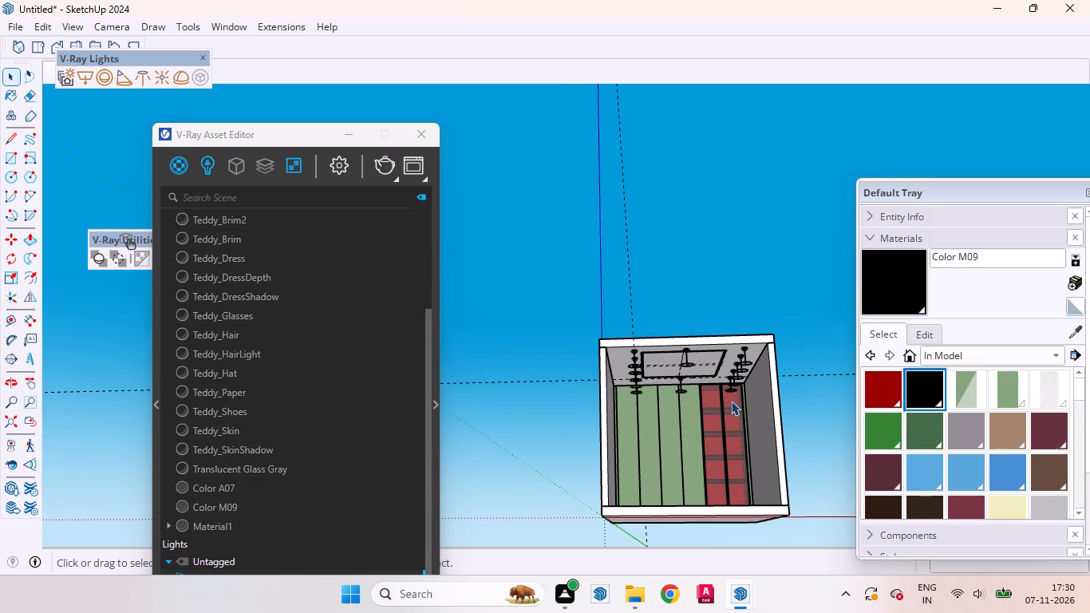
middle_drag(704, 421, 675, 438)
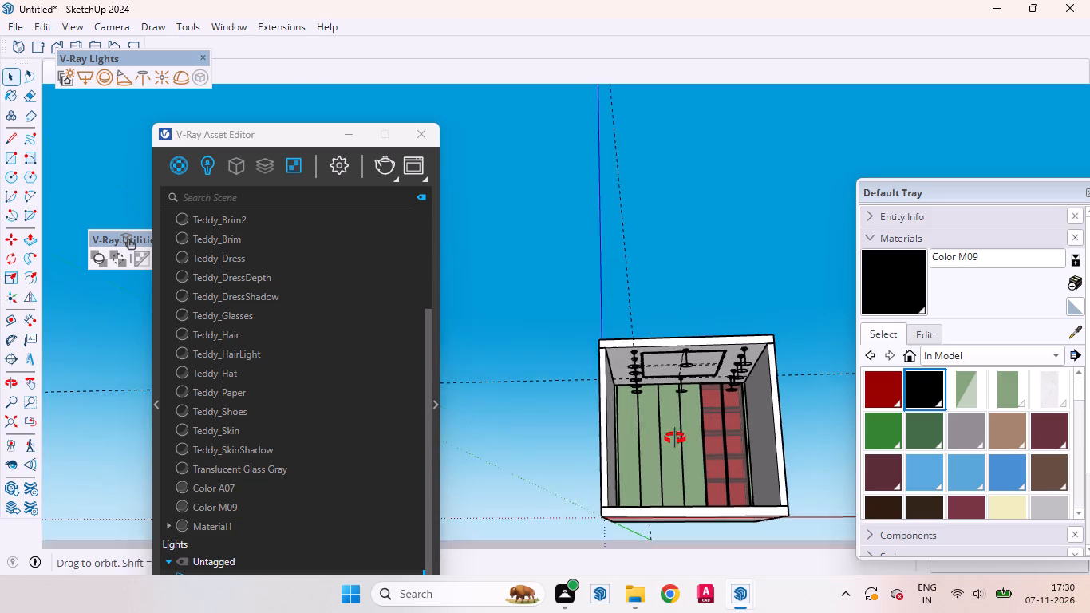
middle_drag(675, 438, 650, 442)
scroll(673, 390, up, 4)
scroll(681, 387, down, 6)
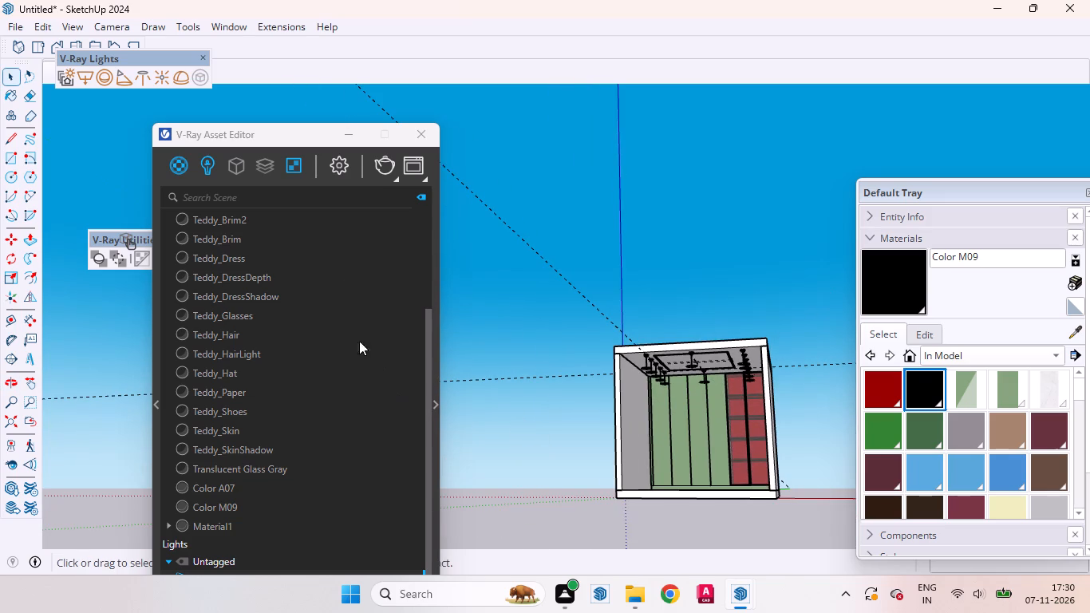
Set the IES Light's intensity to 15450 lm in the V-Ray light settings.
click(204, 161)
drag(254, 129, 245, 99)
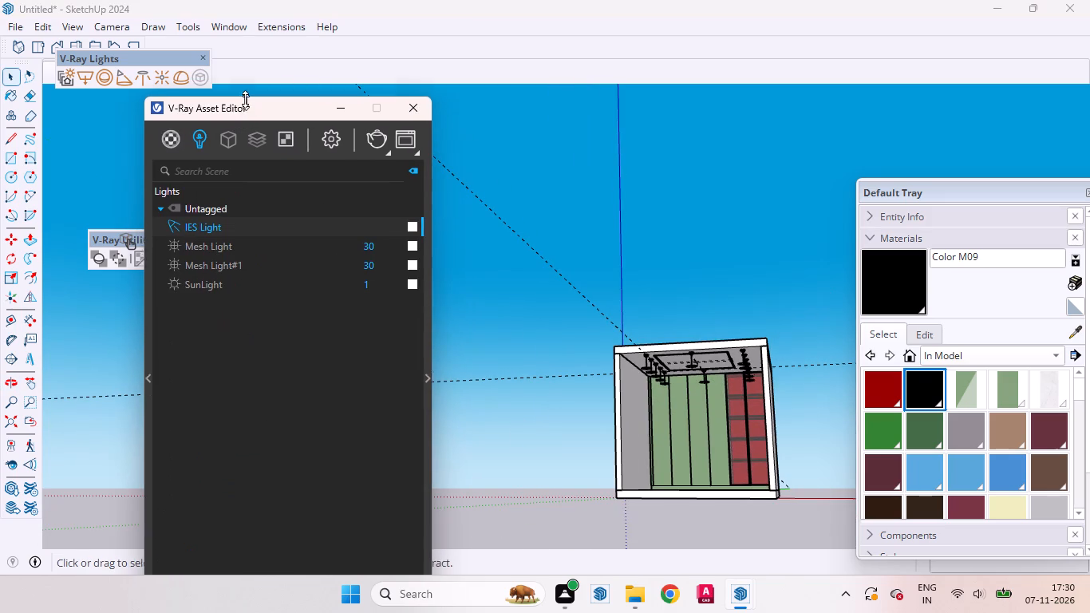
drag(245, 99, 234, 63)
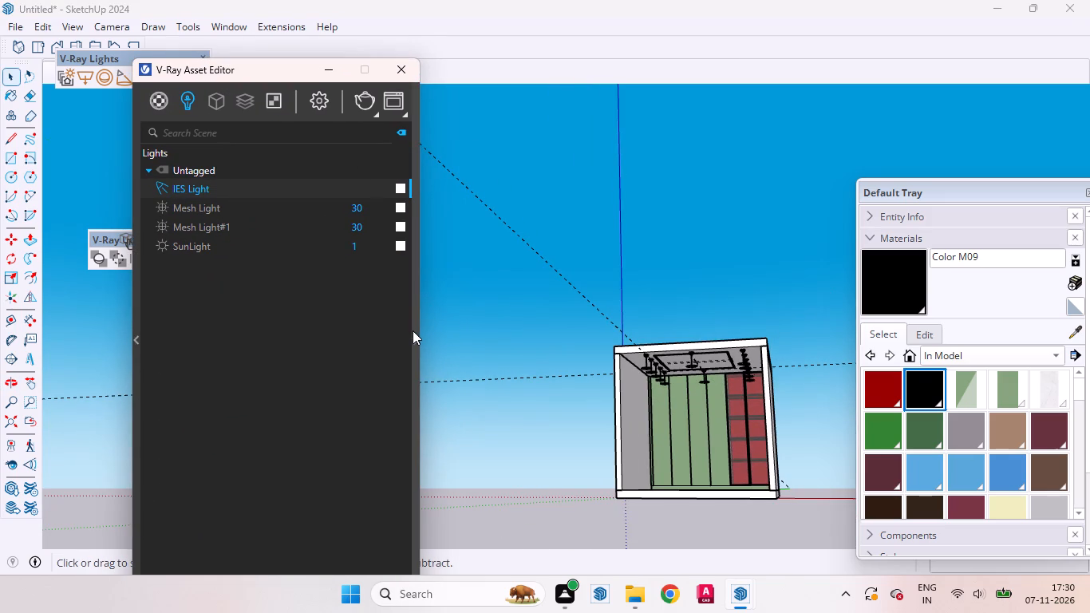
click(413, 330)
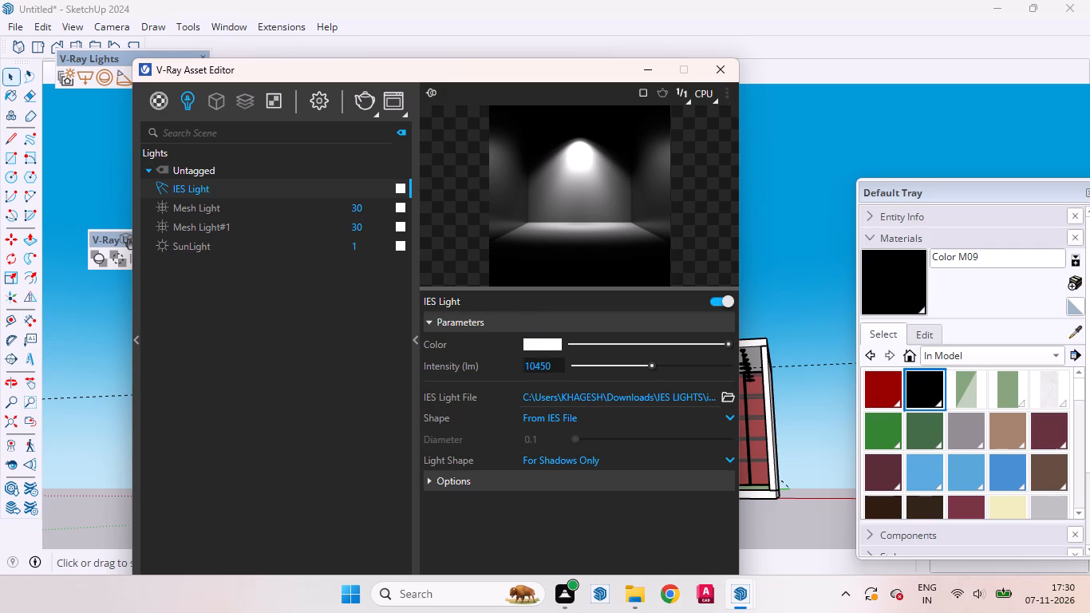
click(536, 366)
key(BackSpace)
key(5)
key(Return)
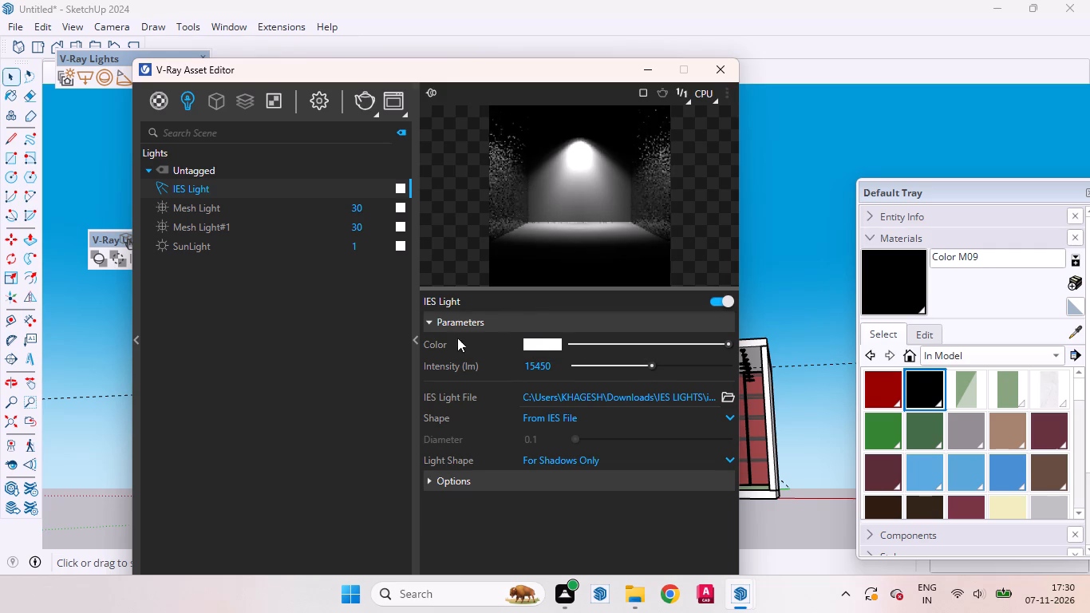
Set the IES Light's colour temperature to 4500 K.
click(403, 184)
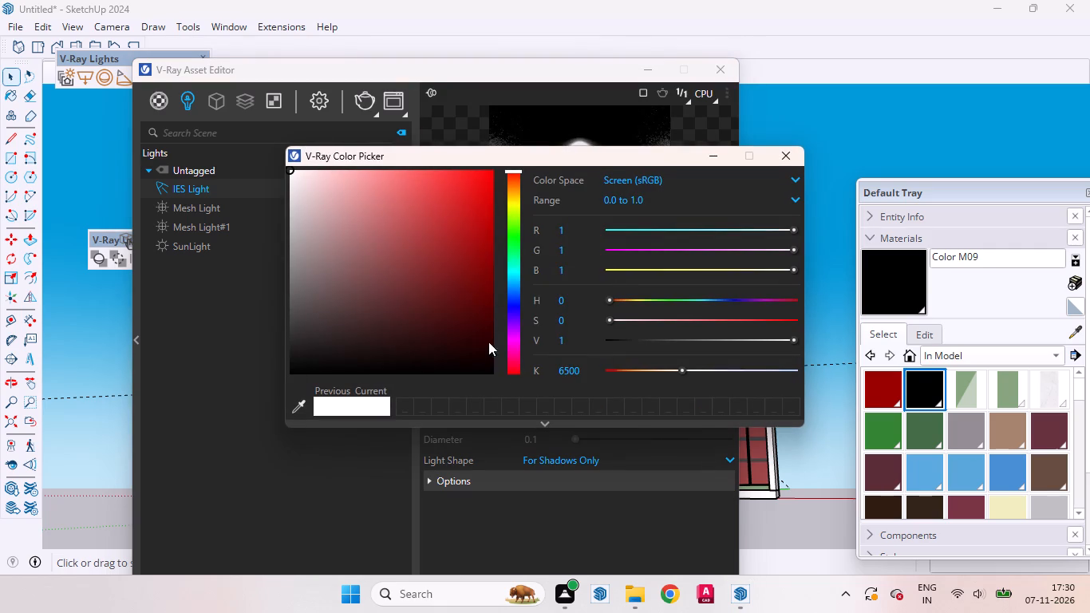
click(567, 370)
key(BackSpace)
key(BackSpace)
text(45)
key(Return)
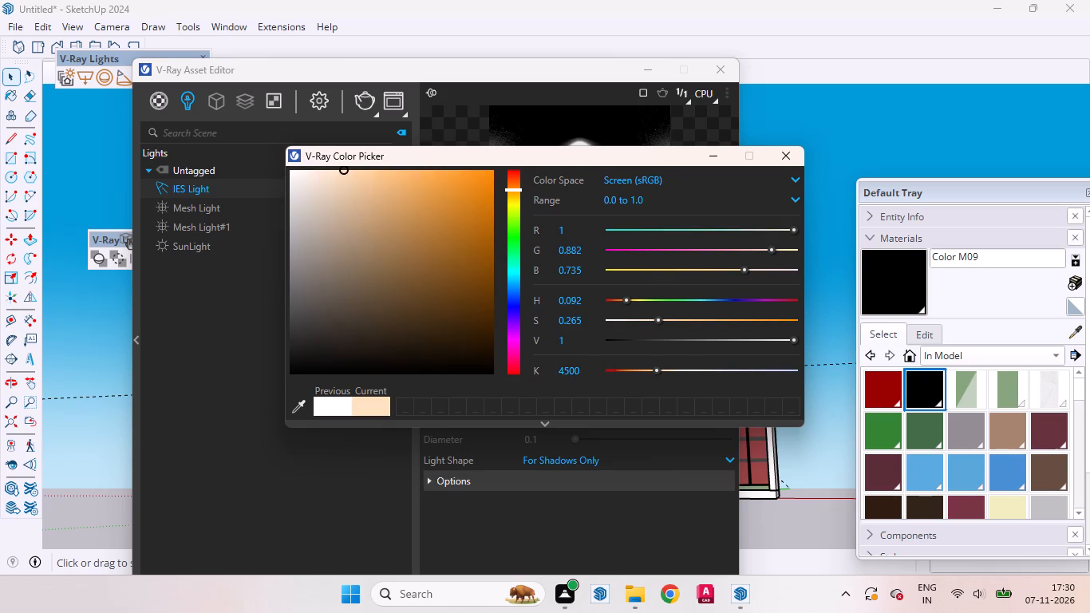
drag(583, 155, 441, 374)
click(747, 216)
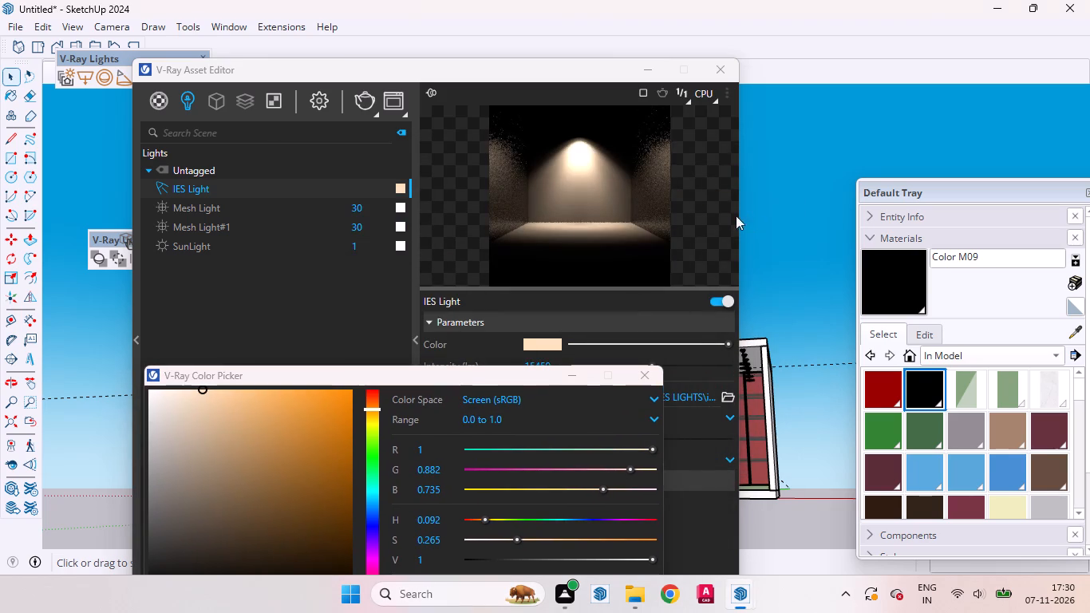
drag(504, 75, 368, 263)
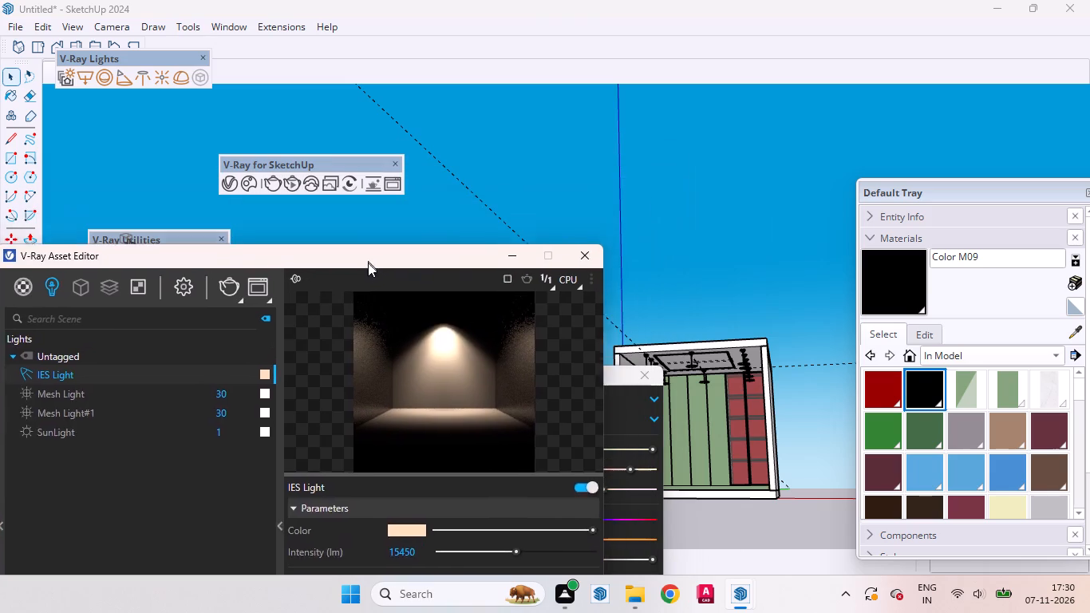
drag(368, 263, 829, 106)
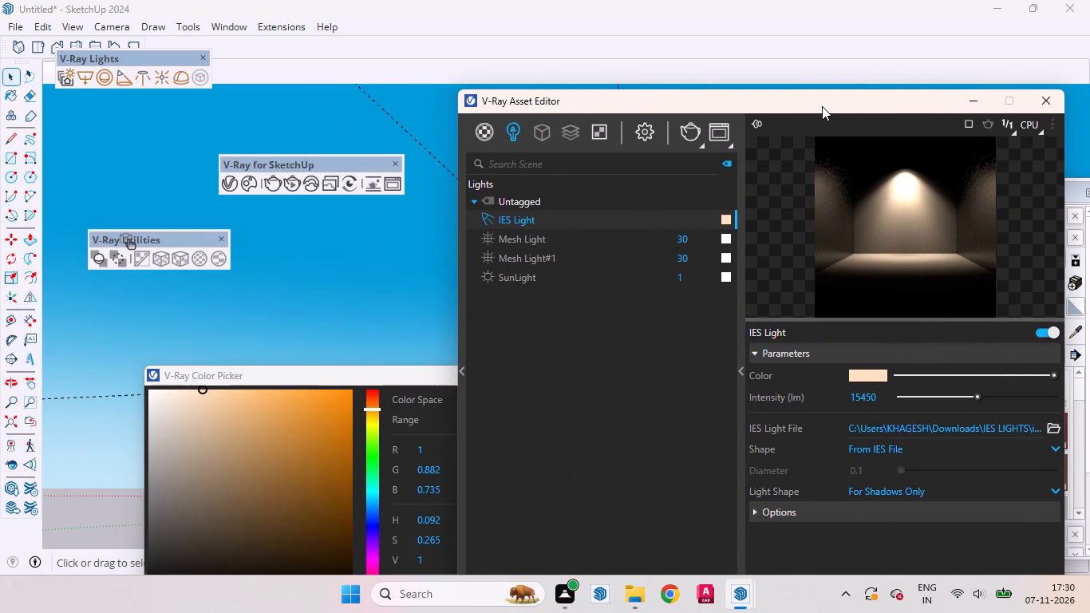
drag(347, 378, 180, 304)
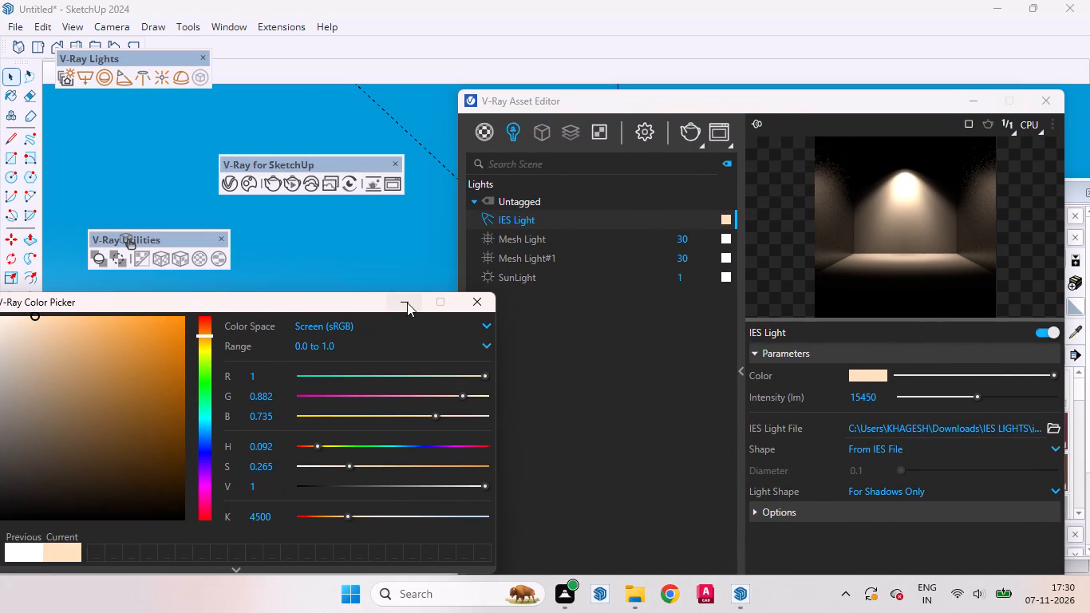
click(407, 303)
Set the intensity of Mesh Light to 60 and of Mesh Light#1 to 0 in the V-Ray light list.
click(682, 237)
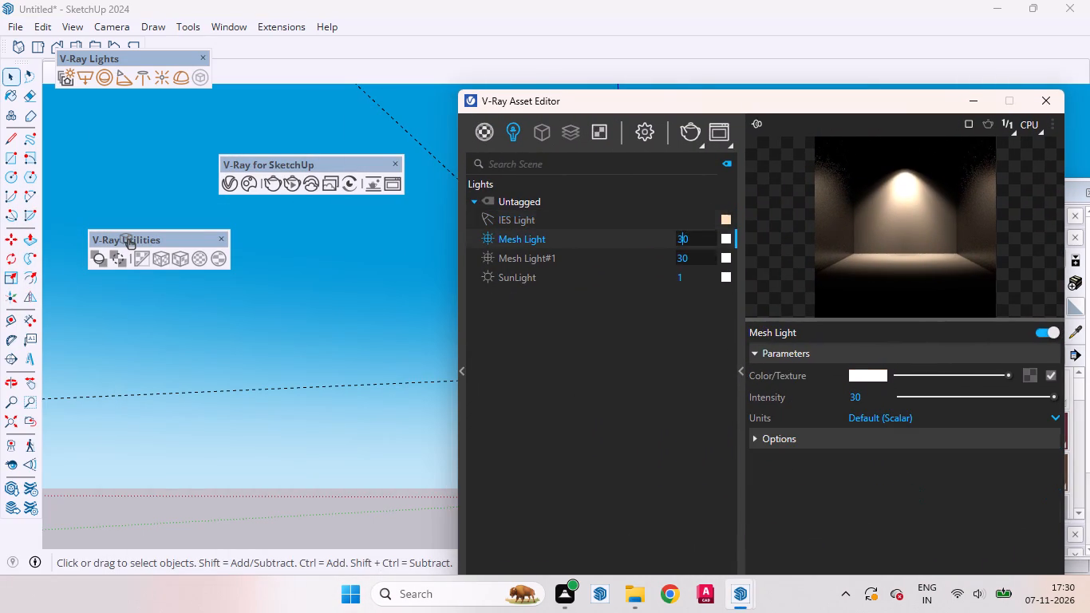
key(BackSpace)
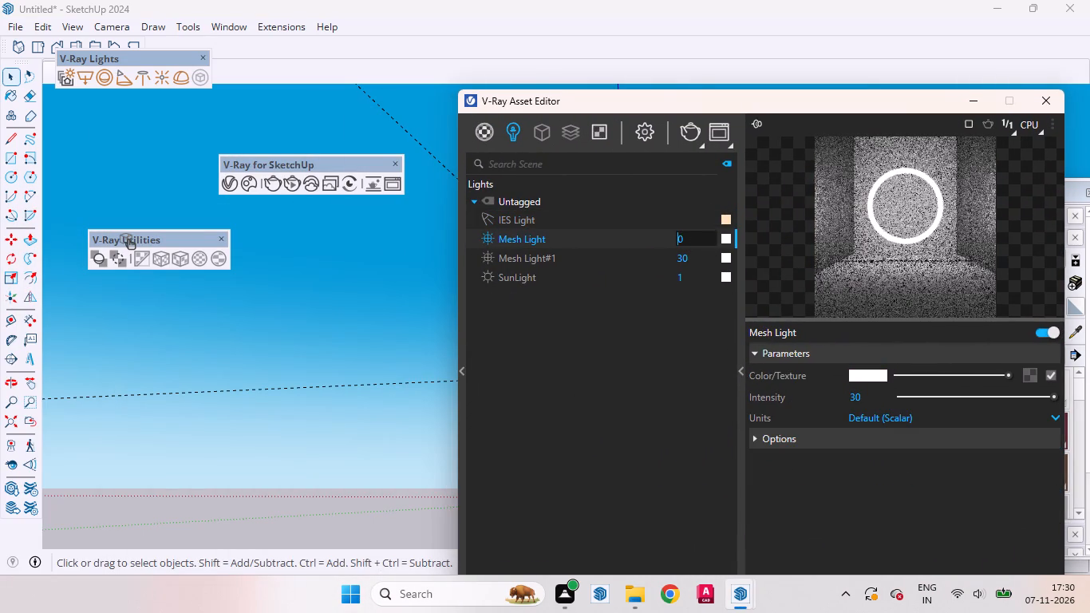
key(6)
click(684, 255)
key(BackSpace)
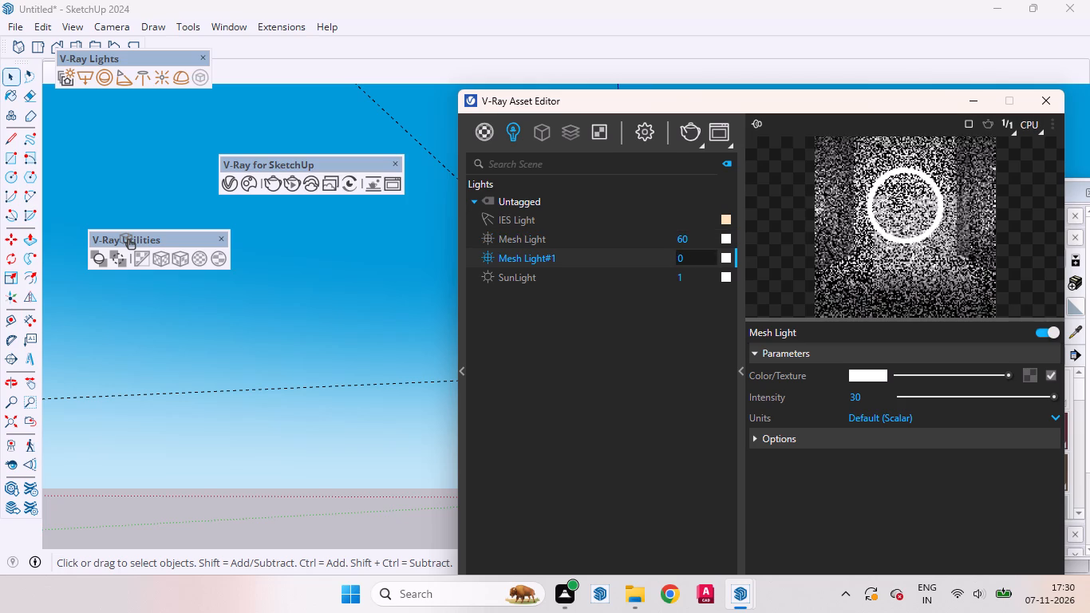
Set Mesh Light's colour temperature to 5000 K.
click(724, 233)
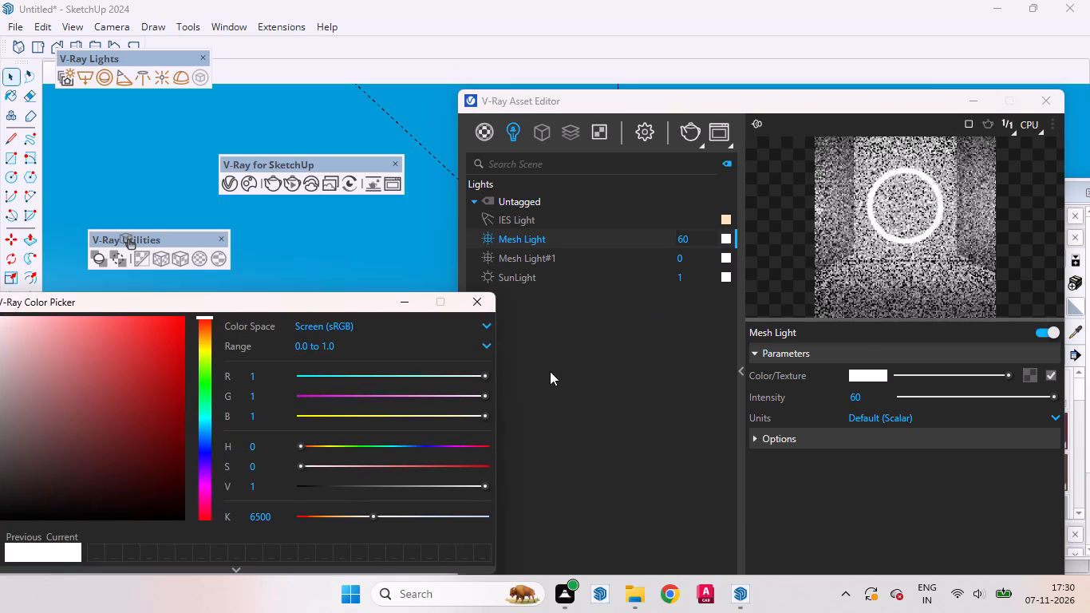
click(254, 520)
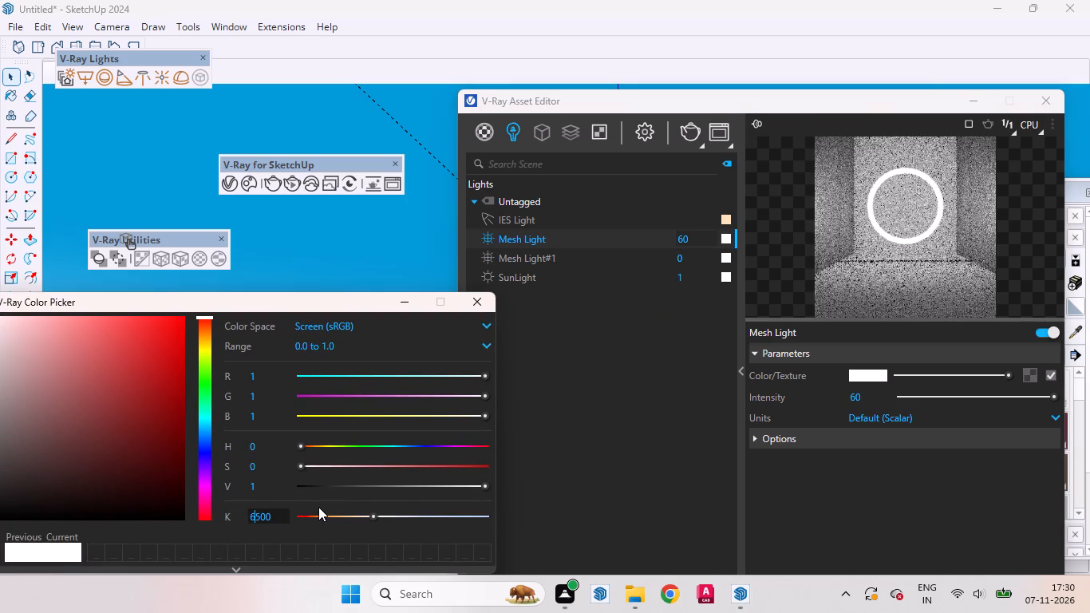
key(BackSpace)
click(279, 515)
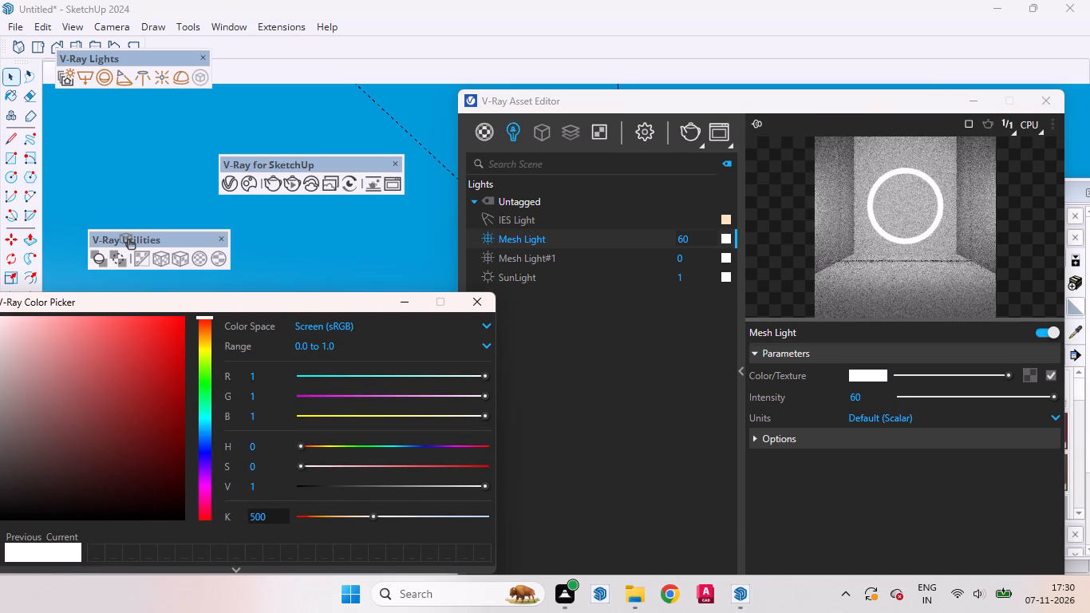
key(0)
key(Return)
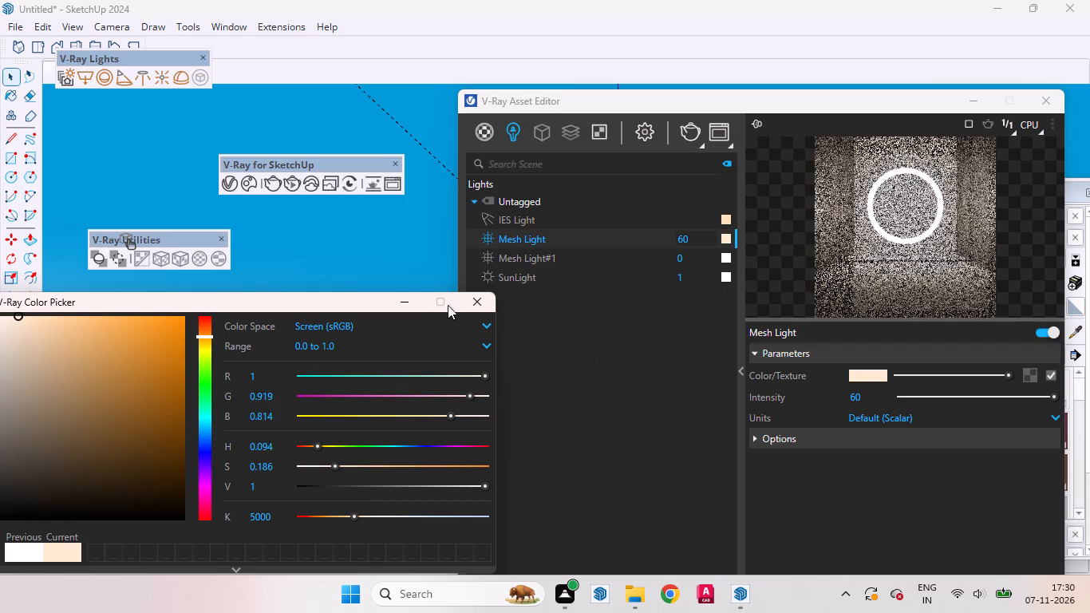
click(417, 301)
Copy Mesh Light's warm colour onto Mesh Light#1 and the IES Light.
drag(725, 241, 725, 251)
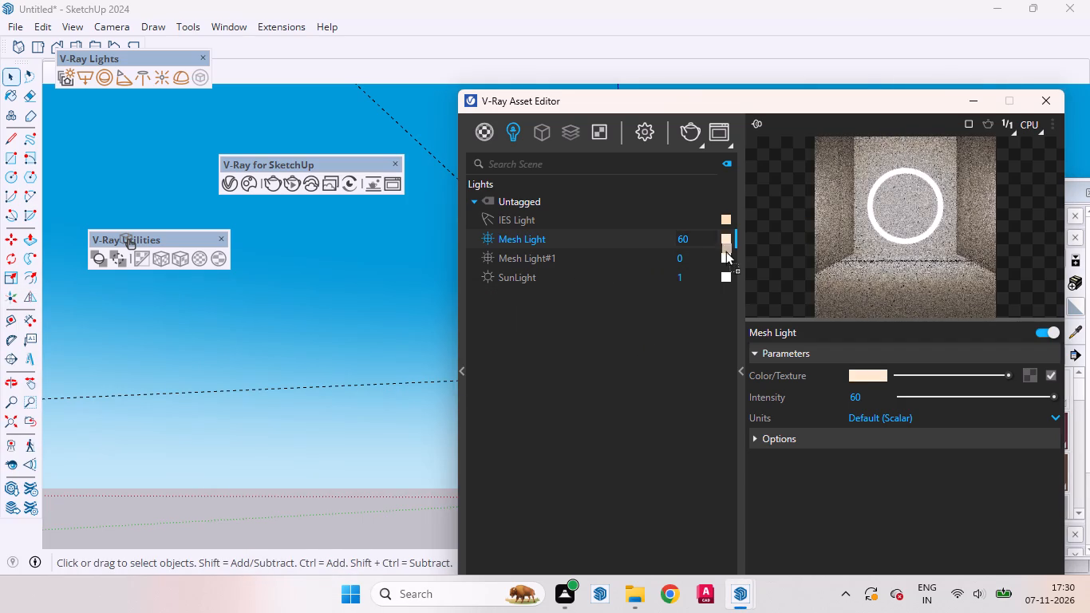
drag(725, 251, 725, 257)
drag(725, 238, 725, 220)
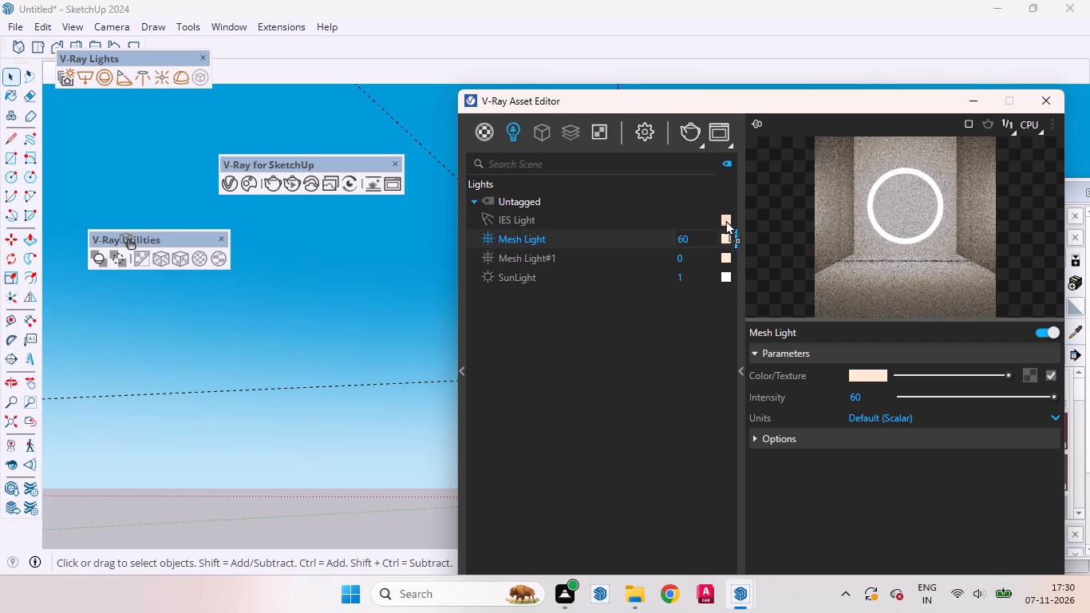
drag(725, 220, 725, 219)
Restore the saved Scene 1 front view and start an interactive V-Ray render of it.
drag(786, 101, 388, 247)
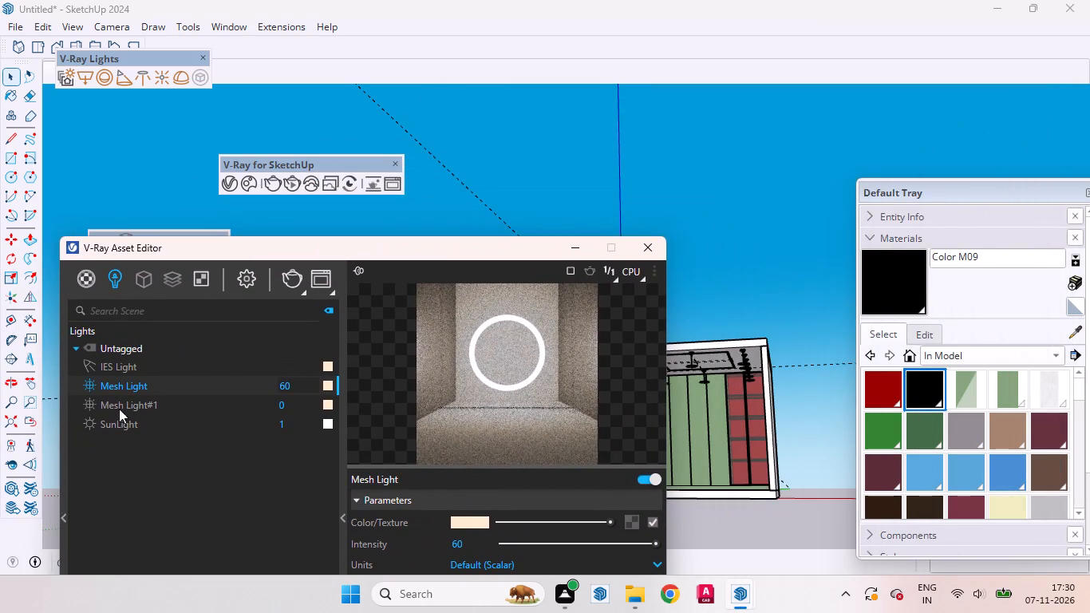
click(88, 418)
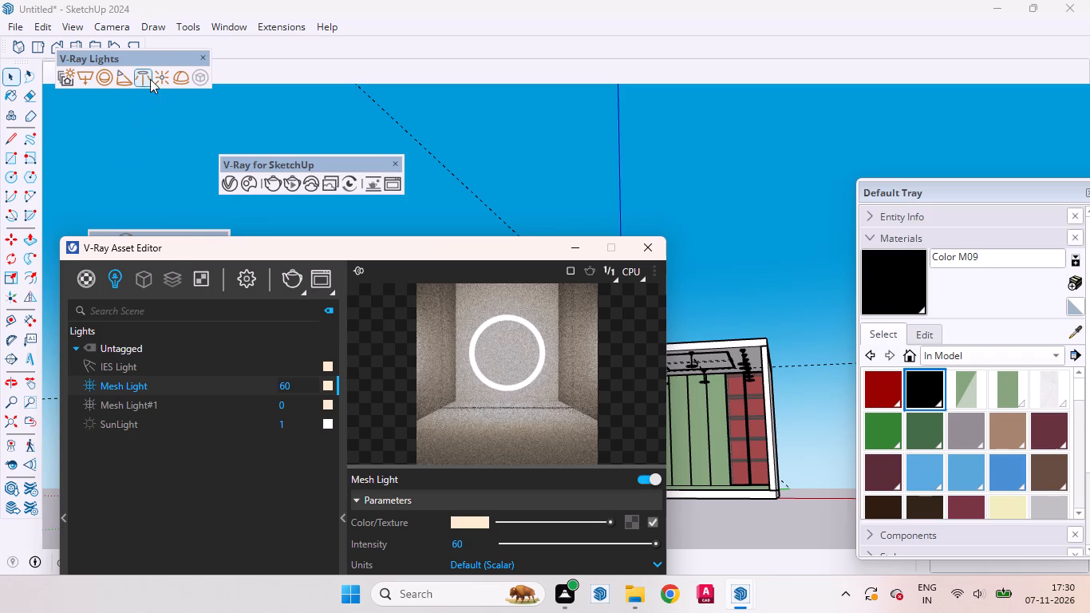
drag(151, 57, 333, 42)
click(121, 89)
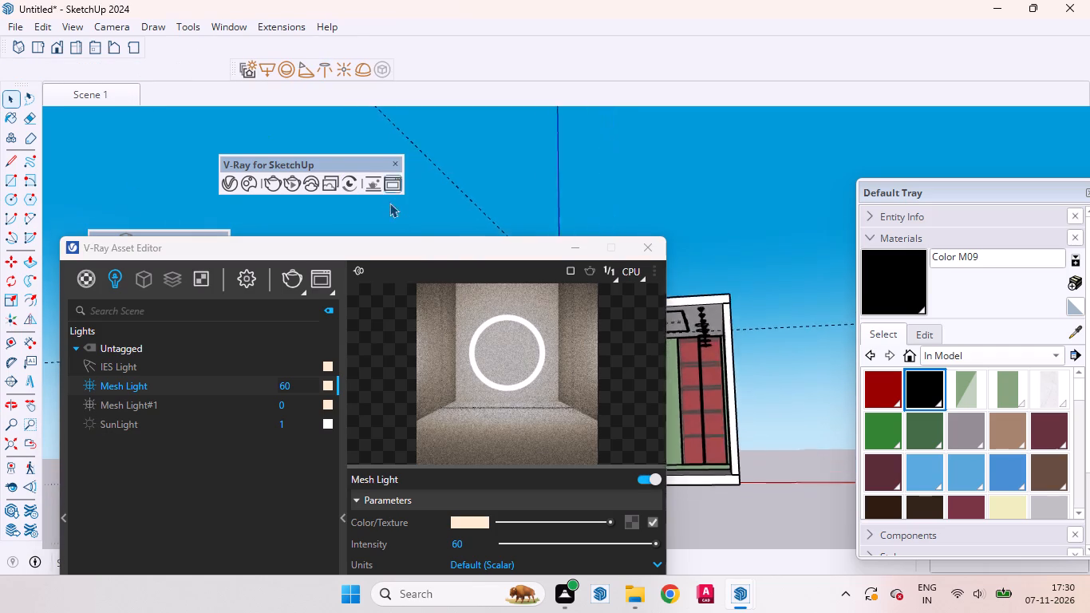
drag(395, 253, 783, 248)
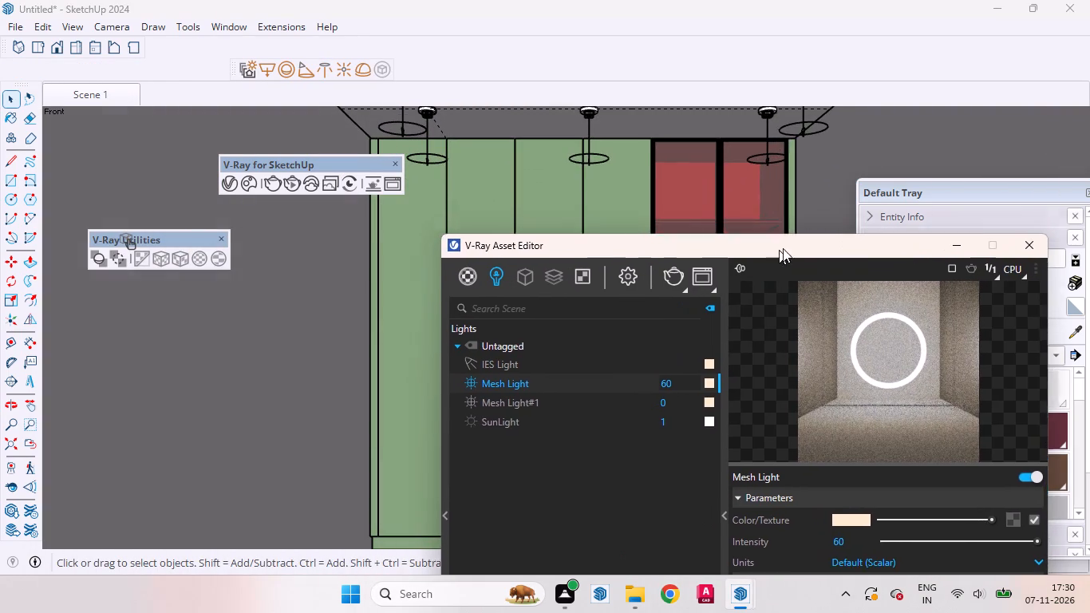
drag(783, 248, 883, 164)
click(792, 202)
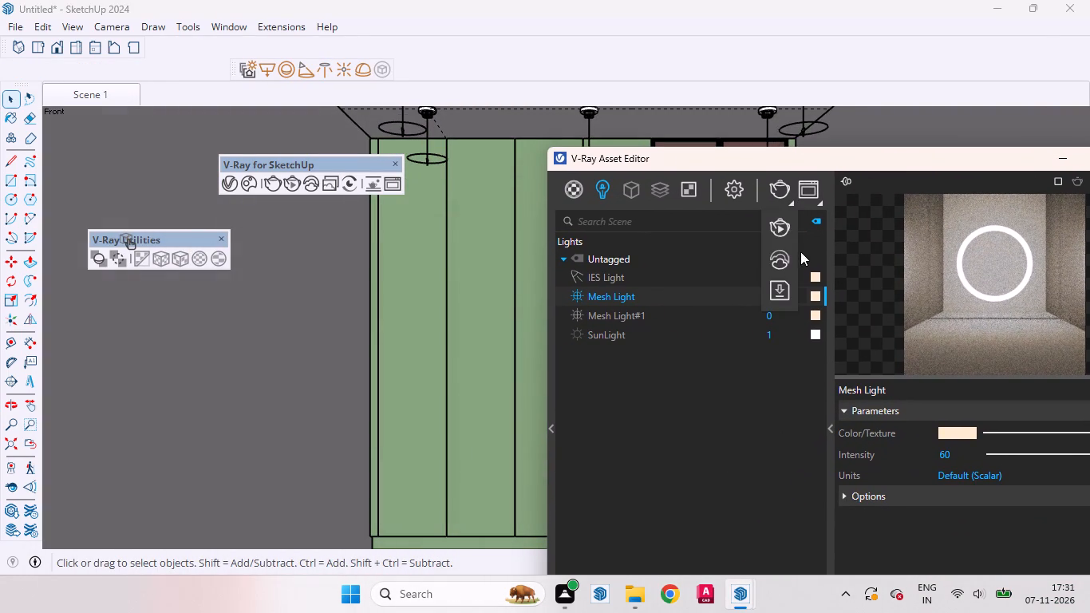
click(770, 231)
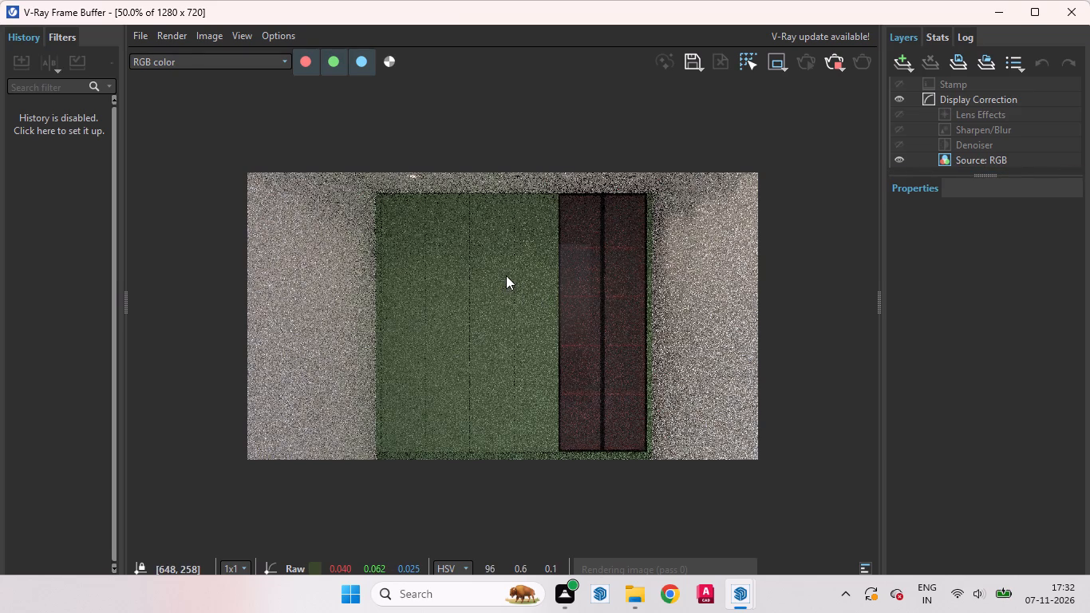
Examine the lighting and noise on the wardrobe and side walls in the interactive render at several magnifications.
scroll(593, 326, down, 4)
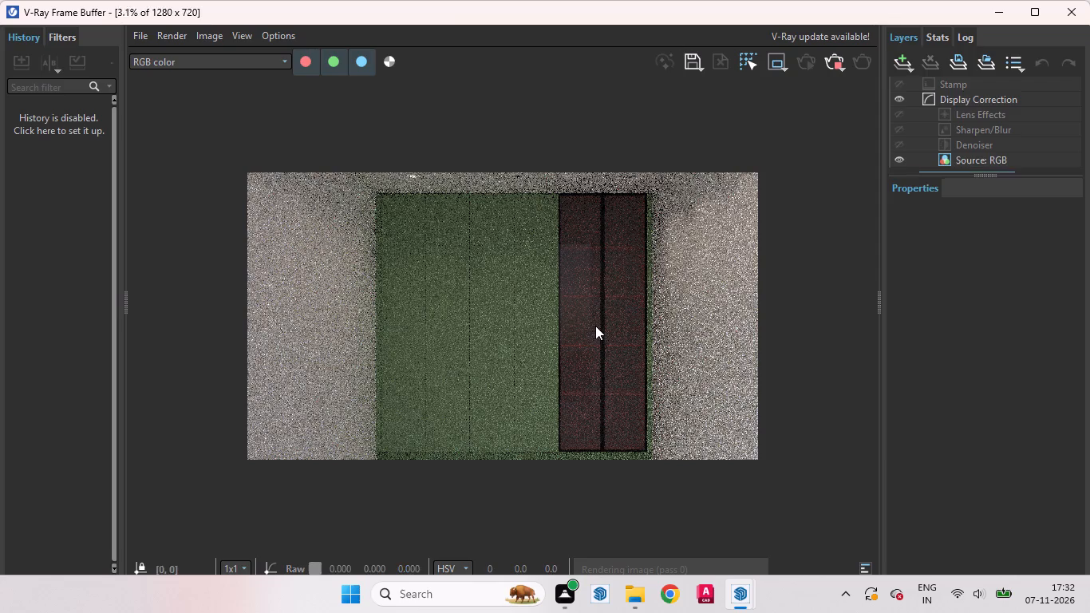
scroll(554, 312, up, 6)
scroll(488, 307, up, 3)
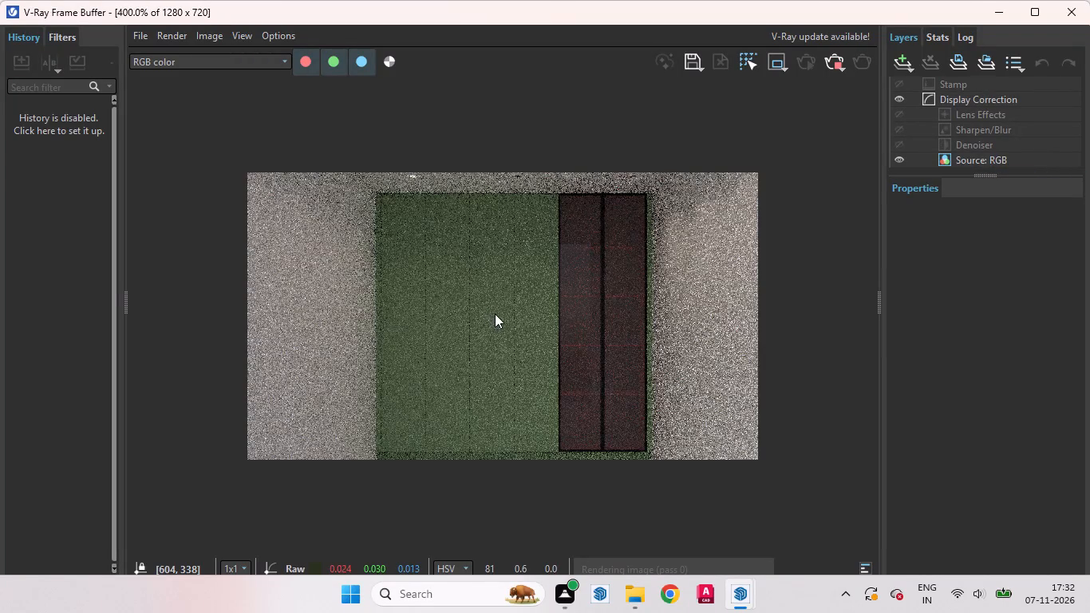
scroll(535, 321, down, 1)
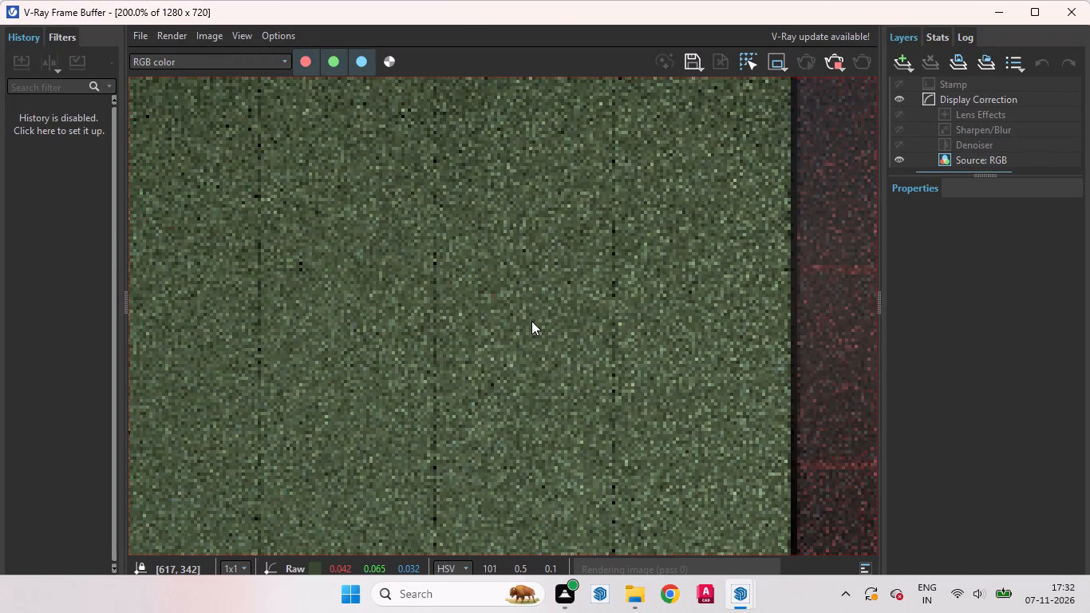
scroll(531, 321, down, 2)
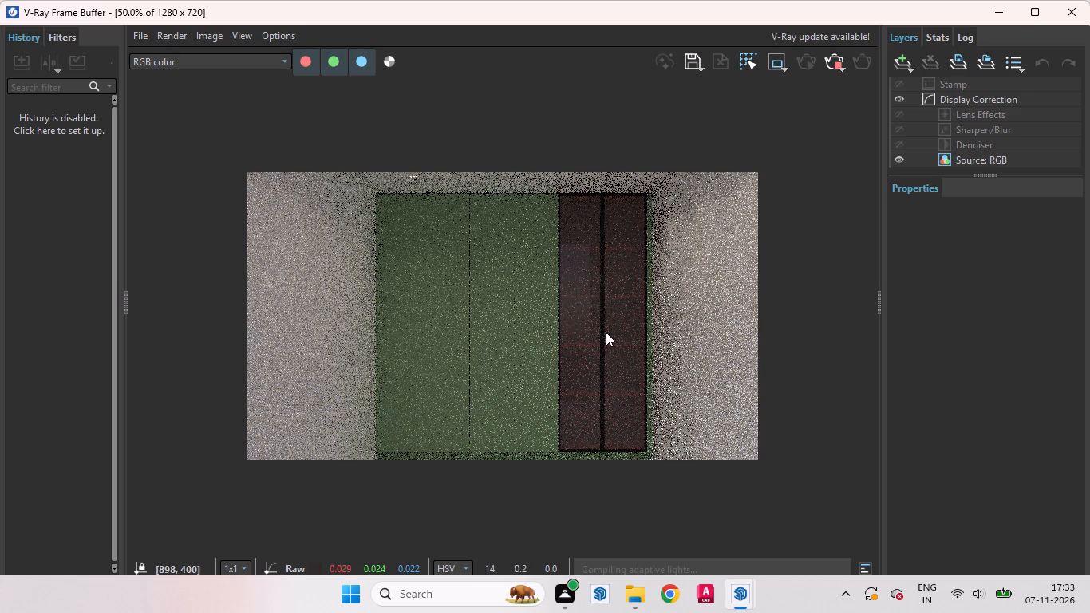
scroll(587, 278, down, 3)
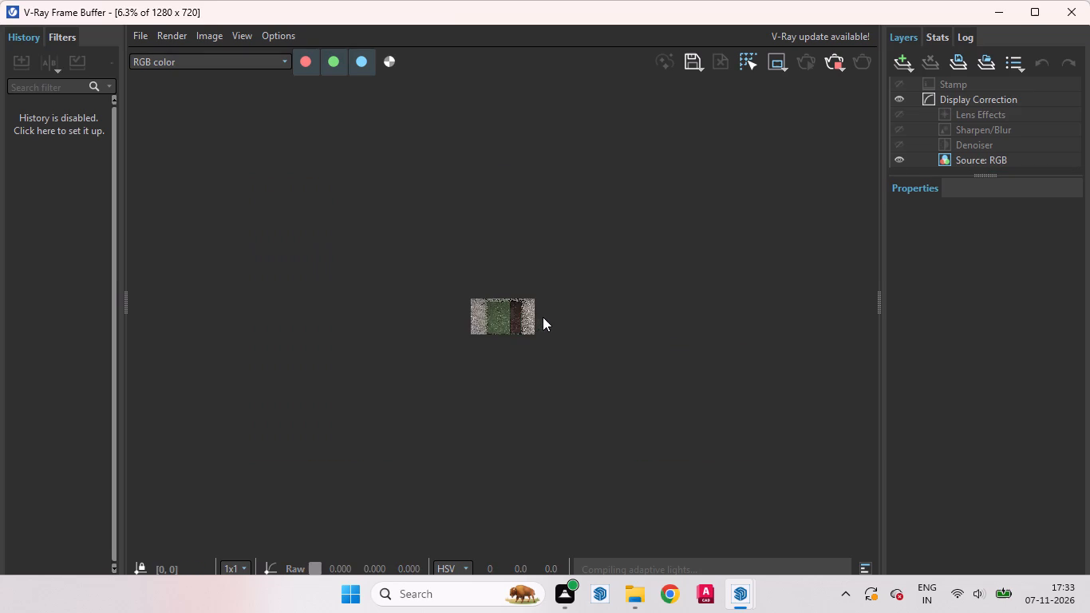
scroll(492, 308, up, 2)
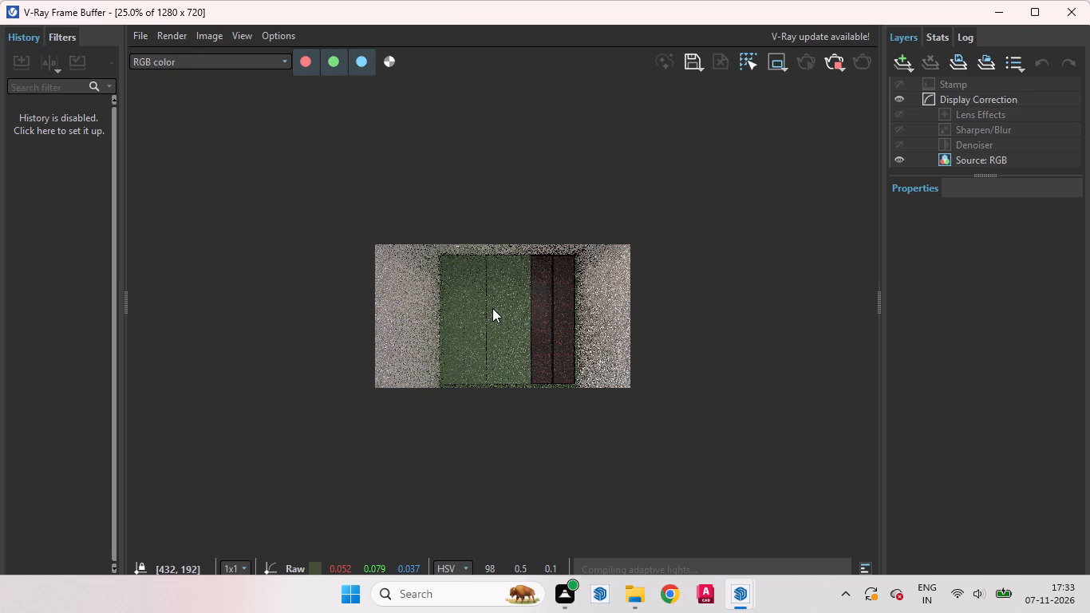
Stop the interactive render and return to the model.
click(831, 66)
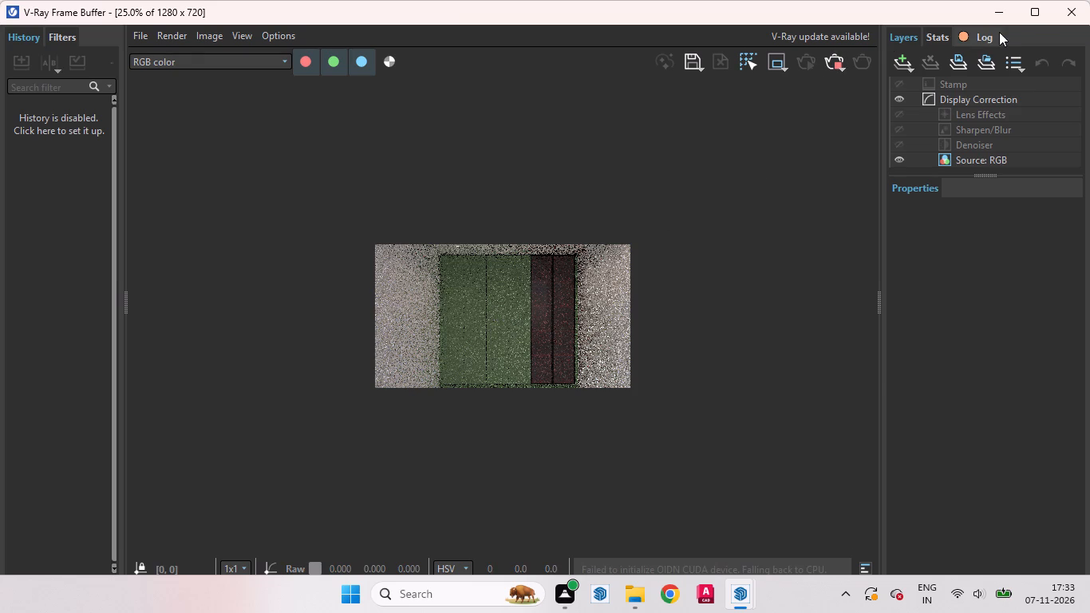
click(1000, 14)
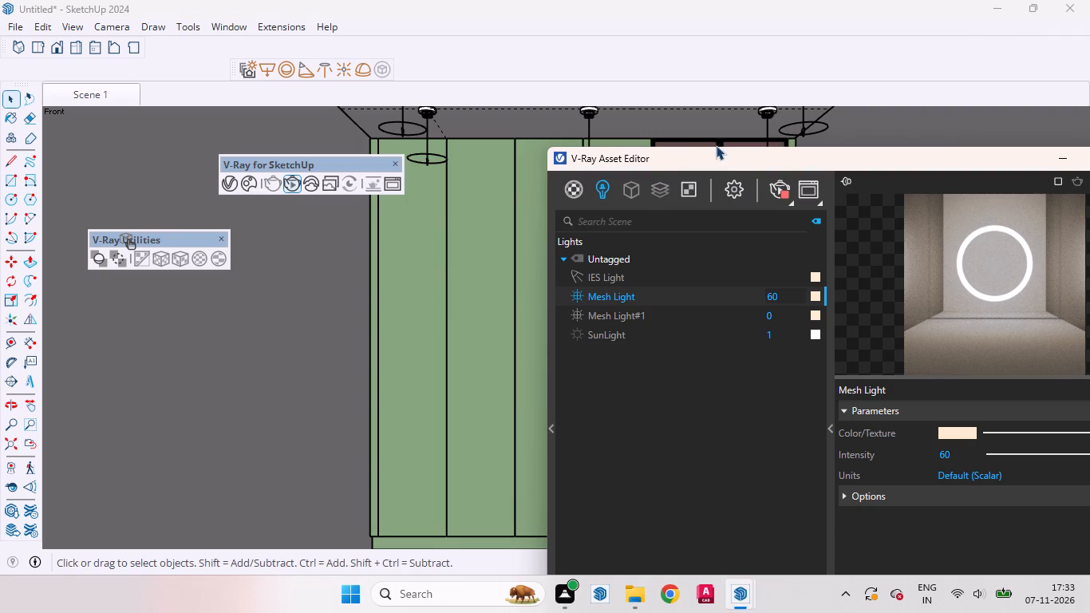
Set the intensity of Mesh Light#1 to 200.
drag(721, 157, 951, 223)
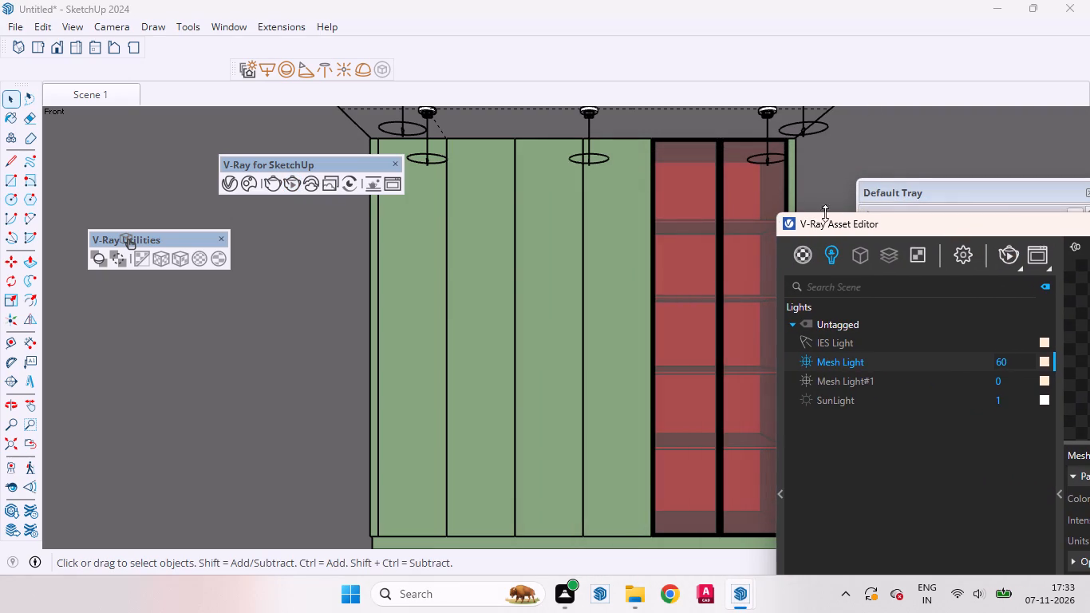
scroll(566, 187, down, 1)
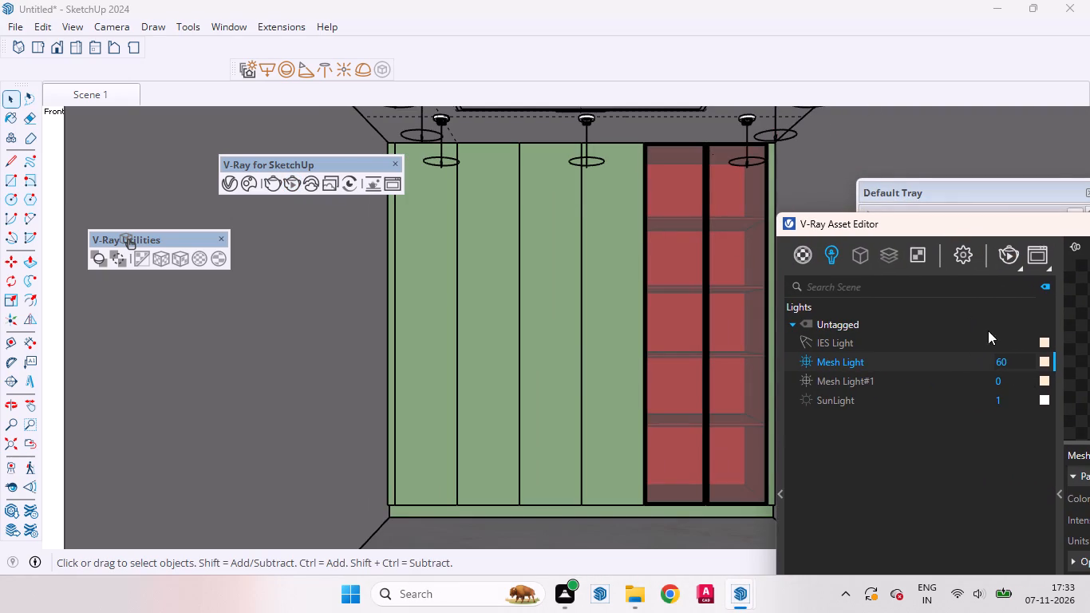
drag(964, 221, 736, 155)
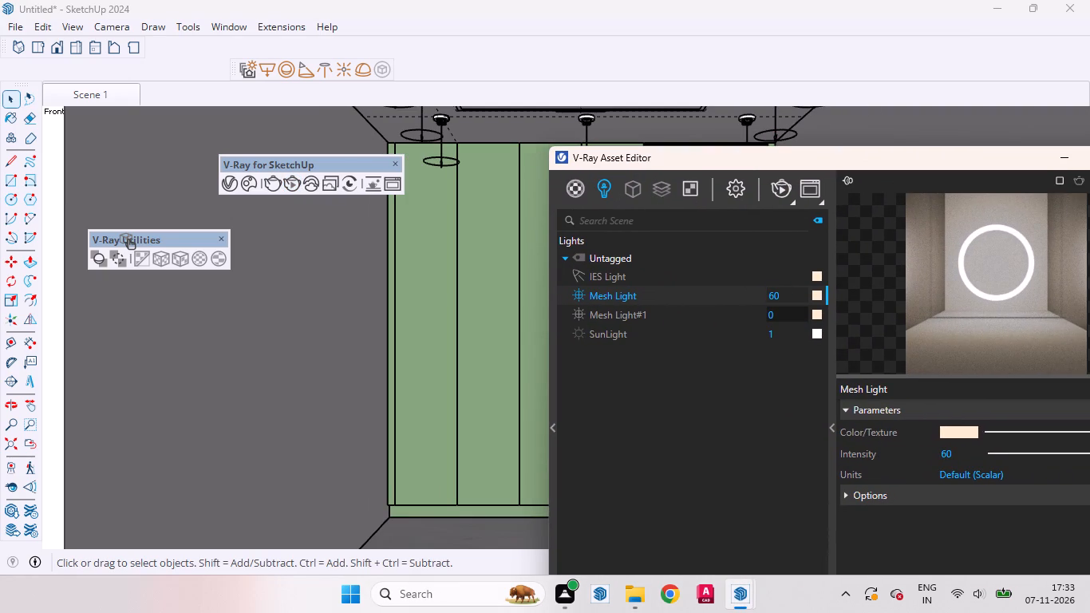
click(782, 316)
key(BackSpace)
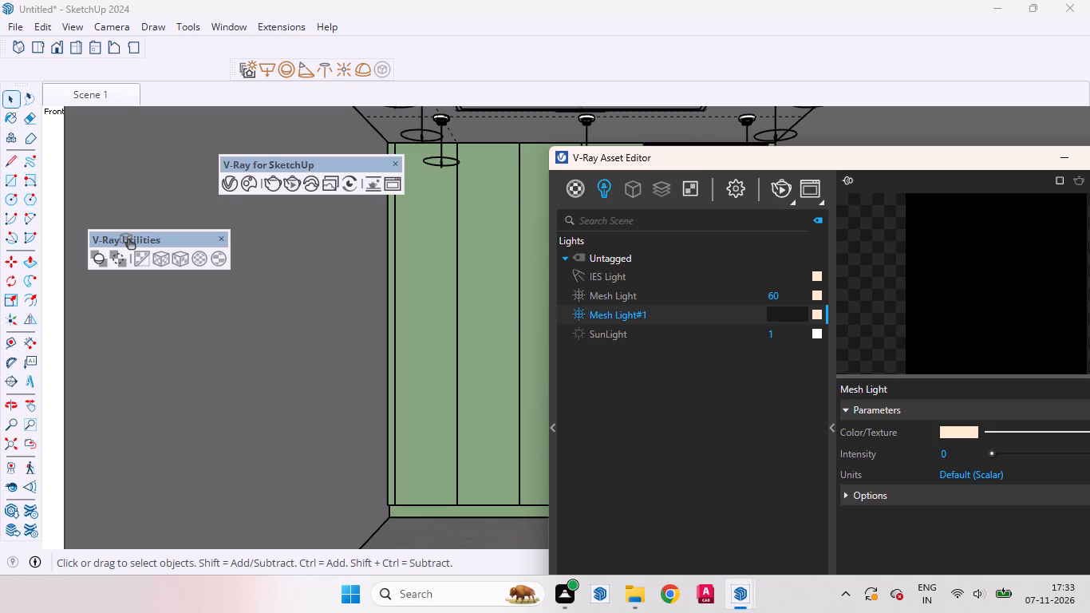
text(200)
key(Return)
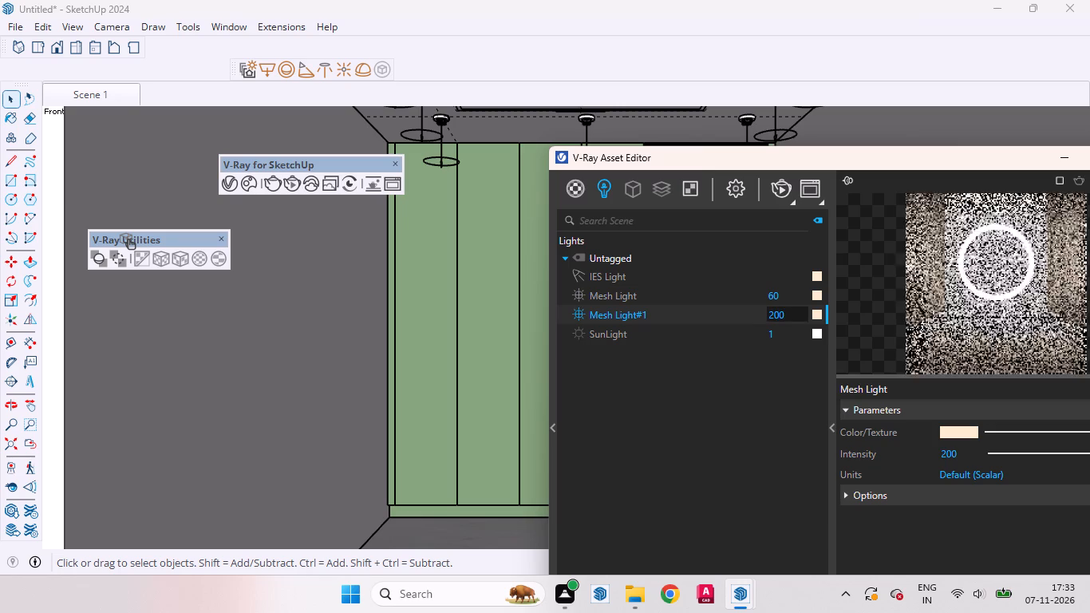
Restore the saved Scene 1 front view and start an interactive V-Ray render of it.
click(101, 93)
drag(847, 161, 708, 121)
click(646, 140)
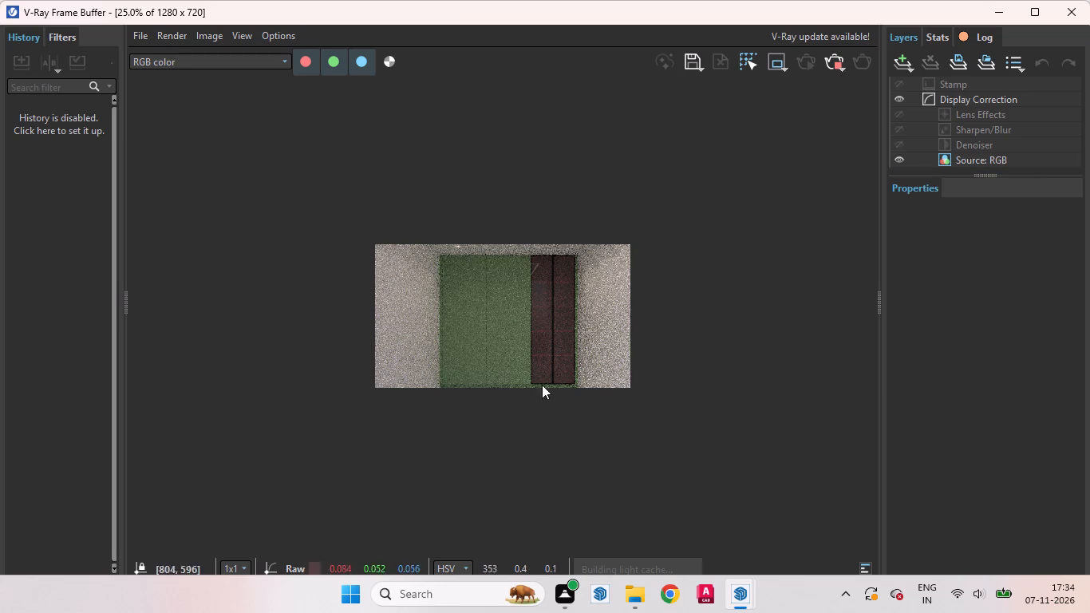
Examine the brightness and noise on the wardrobe doors and side walls in the interactive render at several magnifications.
scroll(470, 325, up, 1)
scroll(470, 325, down, 2)
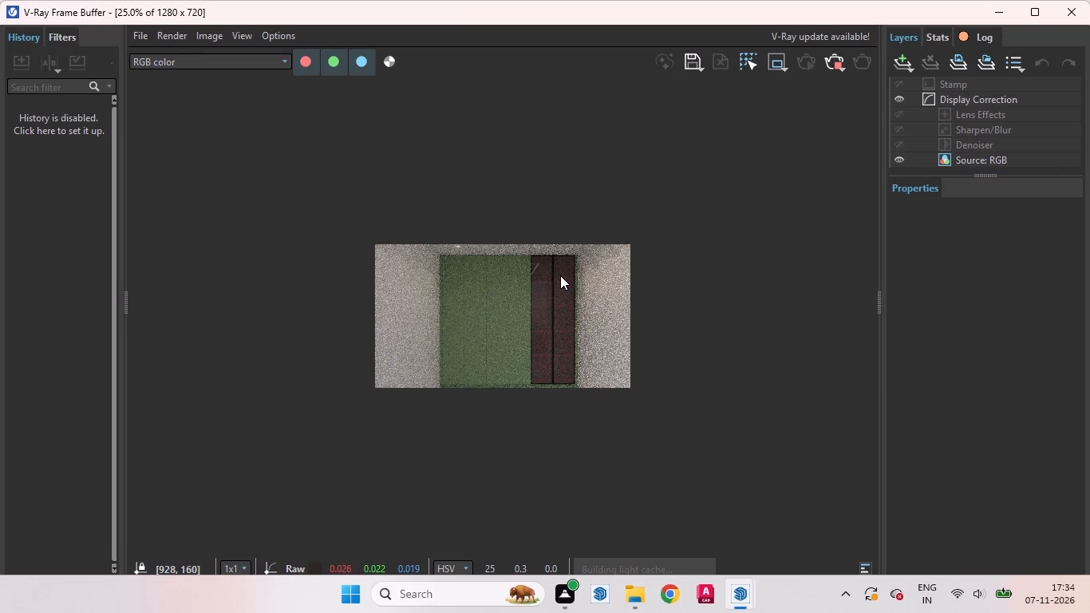
scroll(513, 292, down, 1)
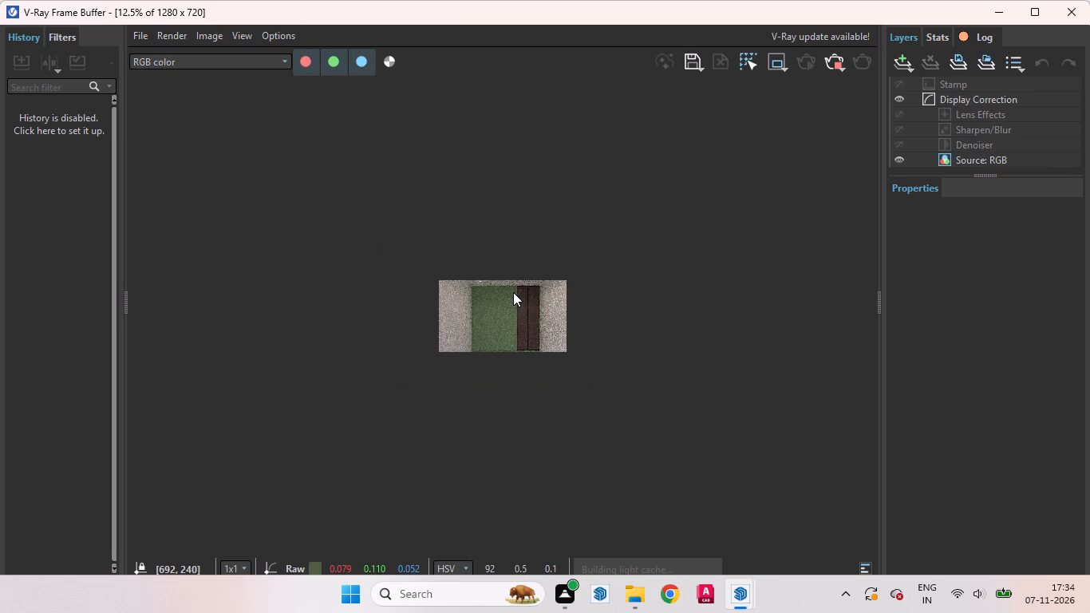
scroll(501, 331, up, 6)
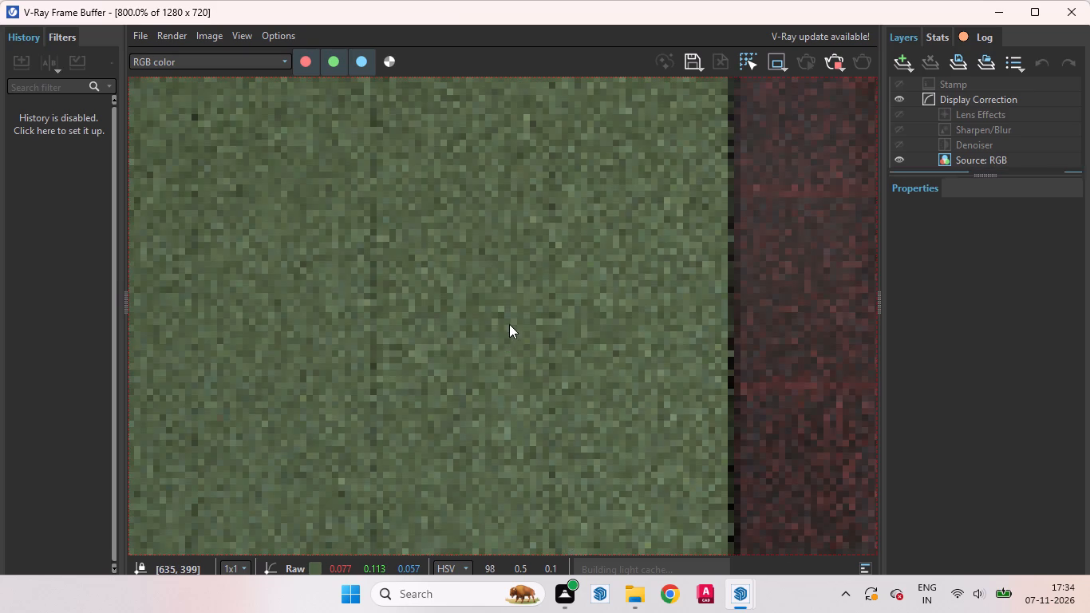
scroll(511, 322, down, 4)
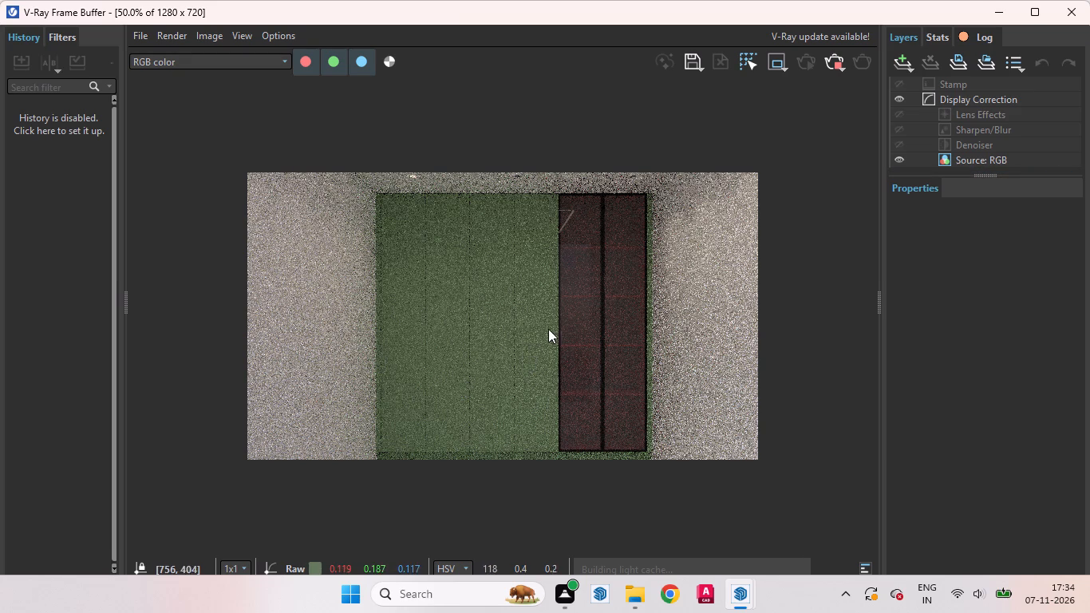
scroll(462, 338, up, 1)
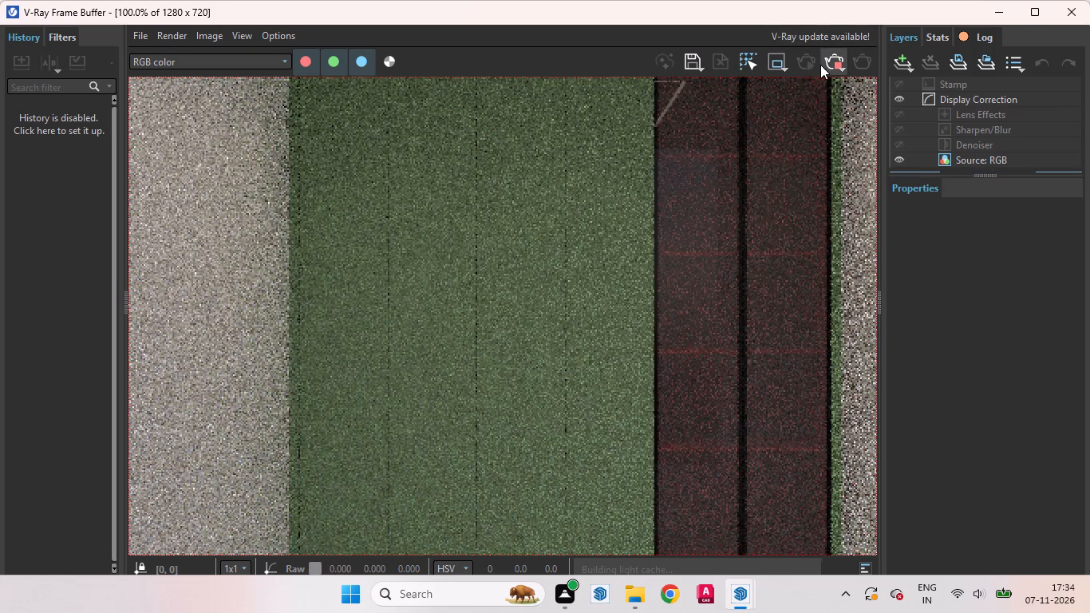
scroll(663, 310, down, 1)
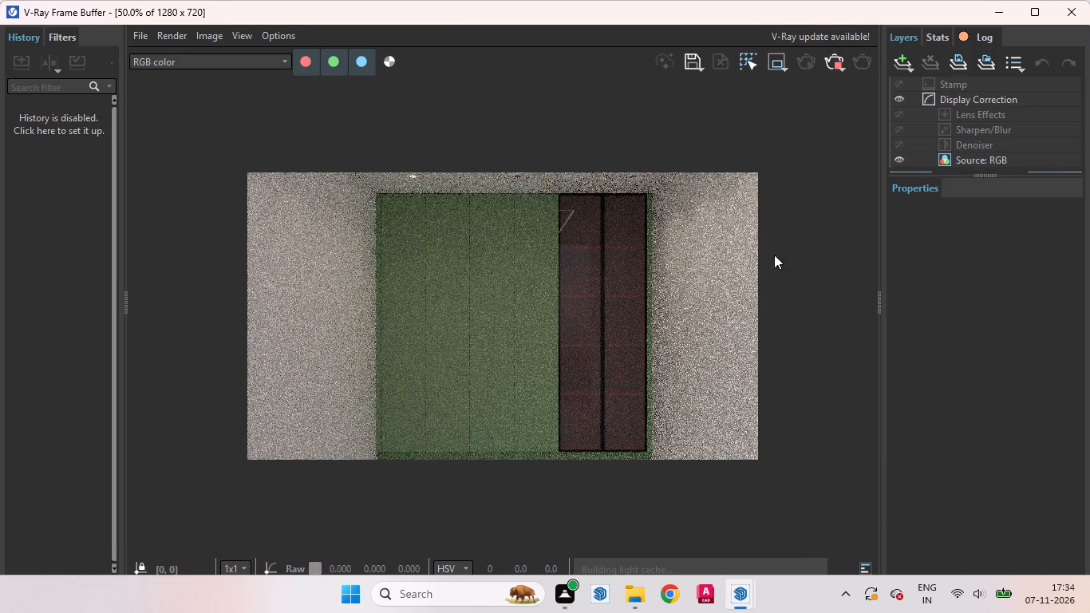
Stop the interactive render and return to the model.
click(831, 67)
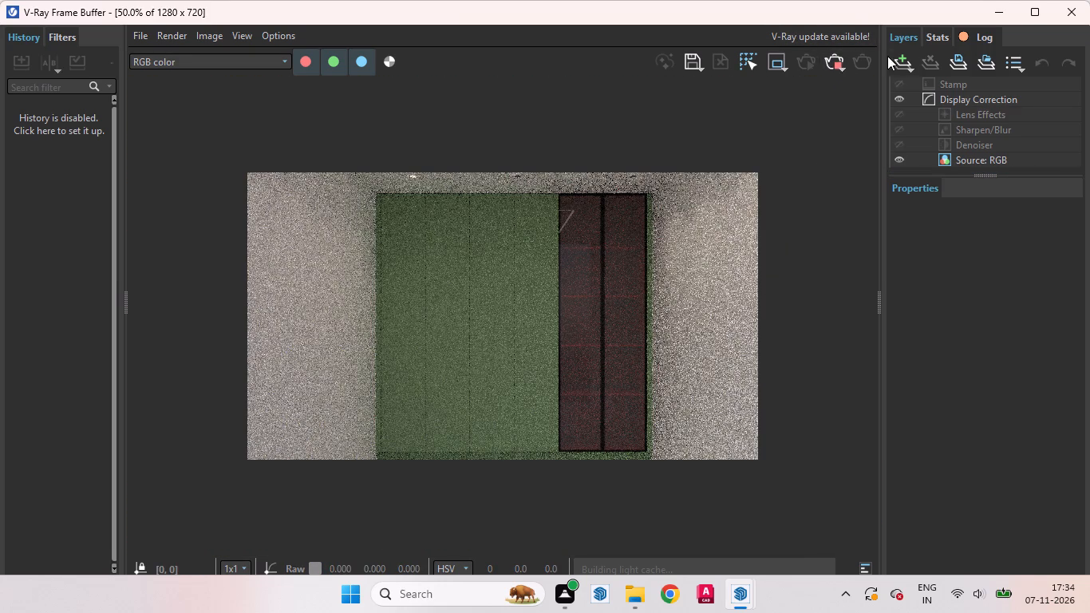
click(995, 13)
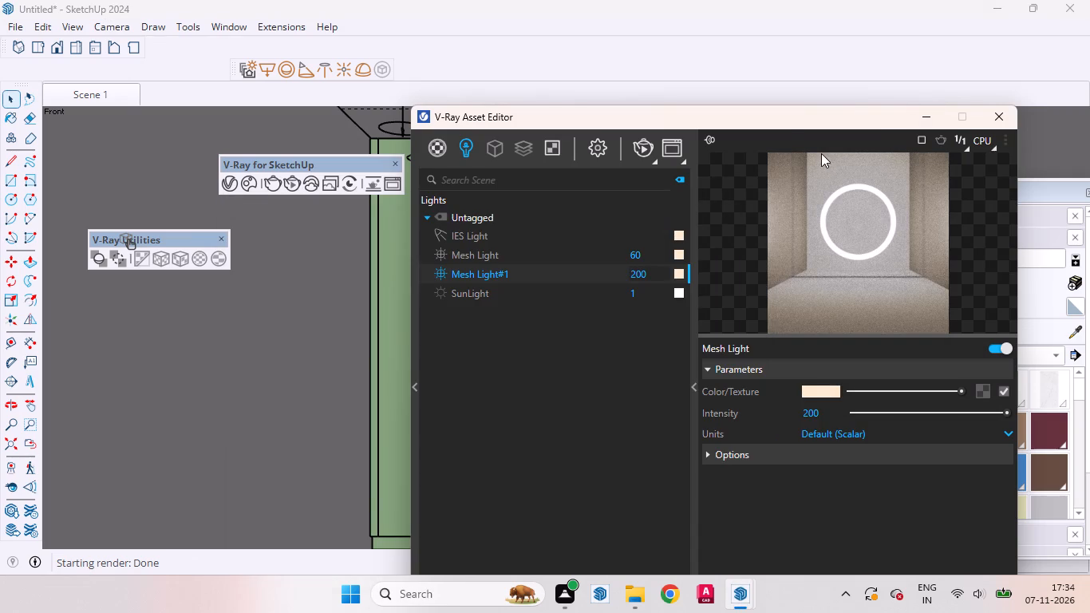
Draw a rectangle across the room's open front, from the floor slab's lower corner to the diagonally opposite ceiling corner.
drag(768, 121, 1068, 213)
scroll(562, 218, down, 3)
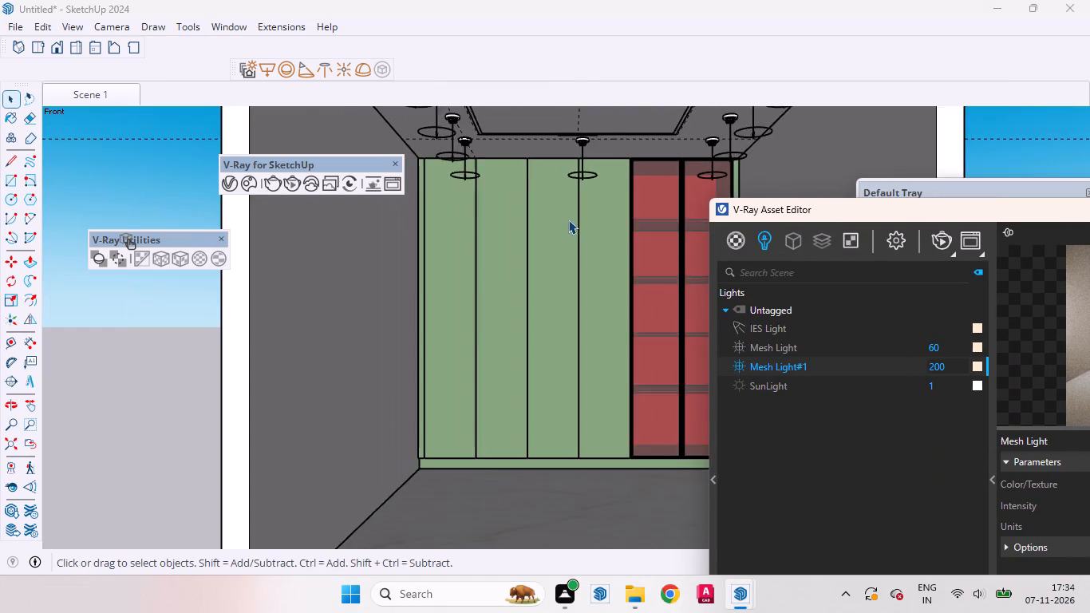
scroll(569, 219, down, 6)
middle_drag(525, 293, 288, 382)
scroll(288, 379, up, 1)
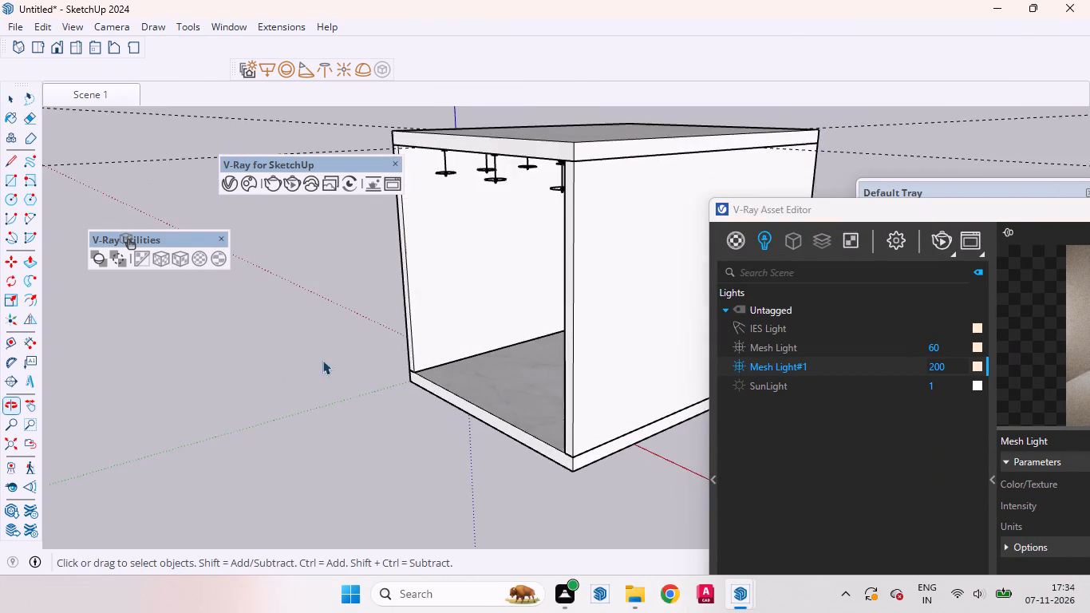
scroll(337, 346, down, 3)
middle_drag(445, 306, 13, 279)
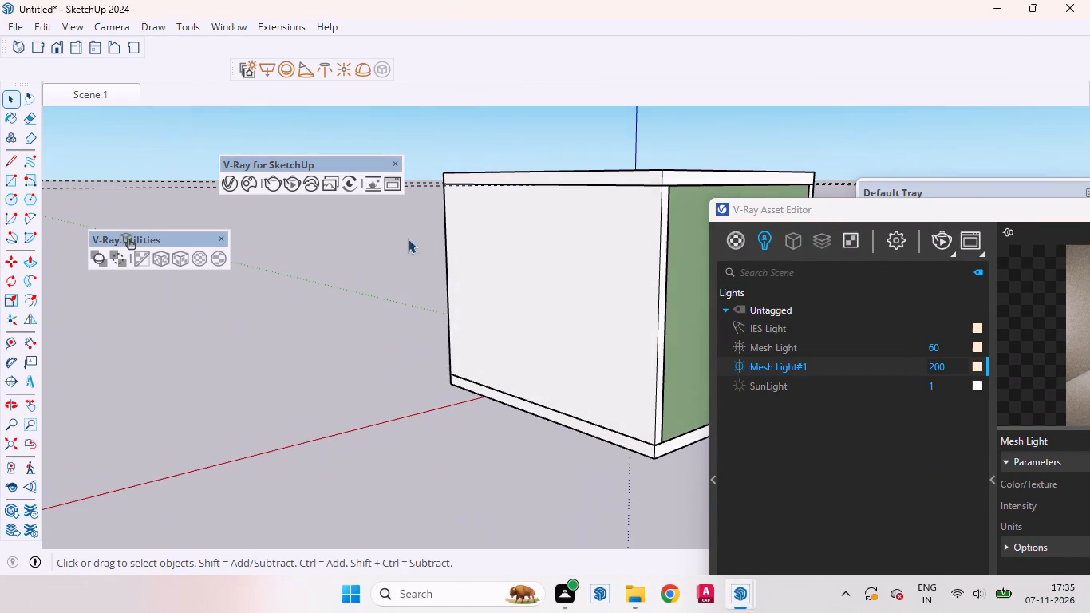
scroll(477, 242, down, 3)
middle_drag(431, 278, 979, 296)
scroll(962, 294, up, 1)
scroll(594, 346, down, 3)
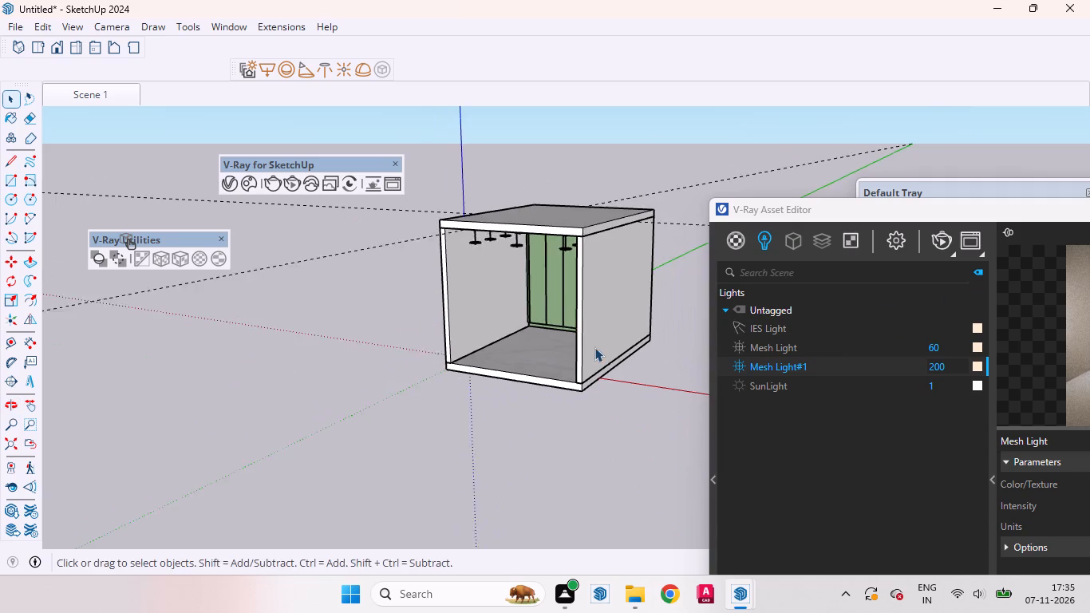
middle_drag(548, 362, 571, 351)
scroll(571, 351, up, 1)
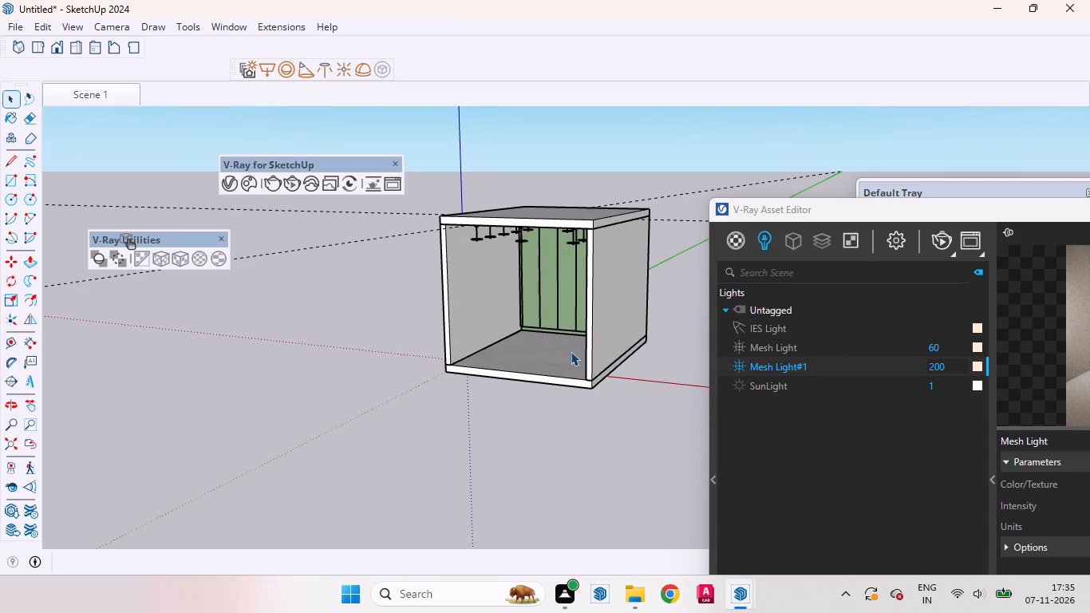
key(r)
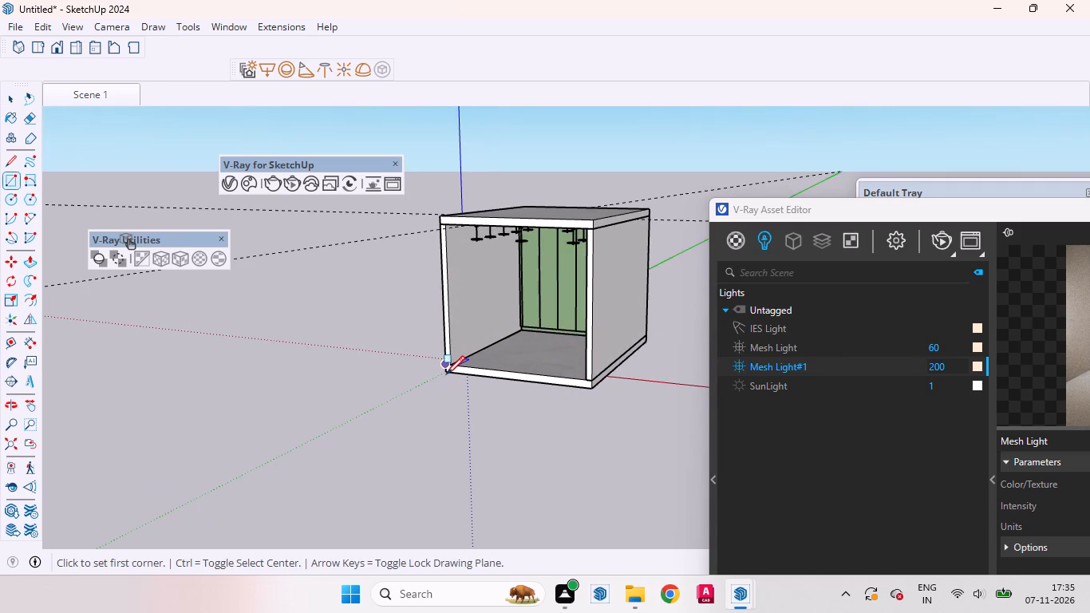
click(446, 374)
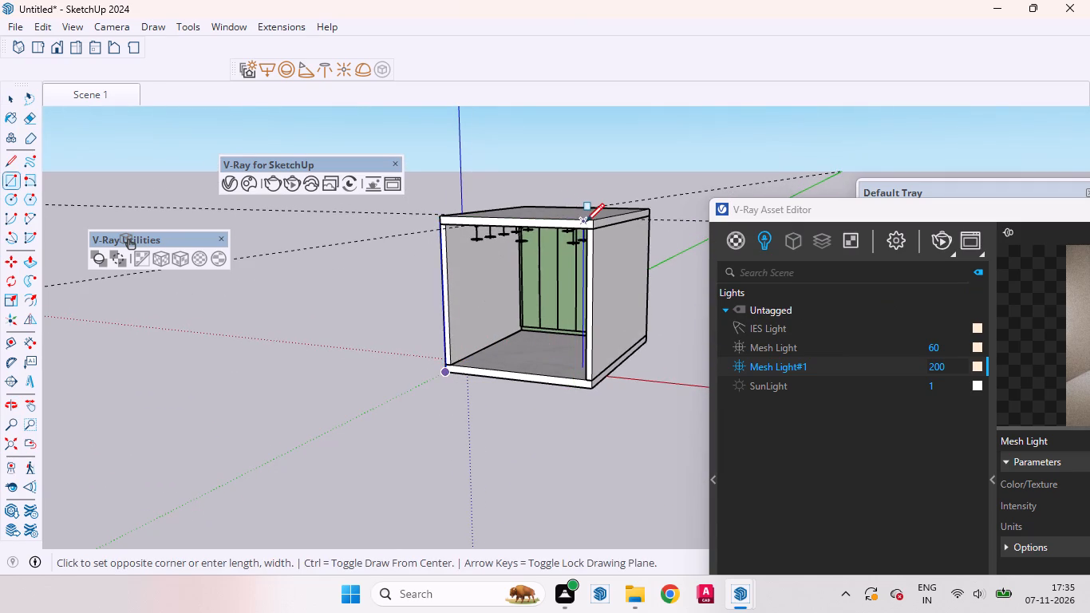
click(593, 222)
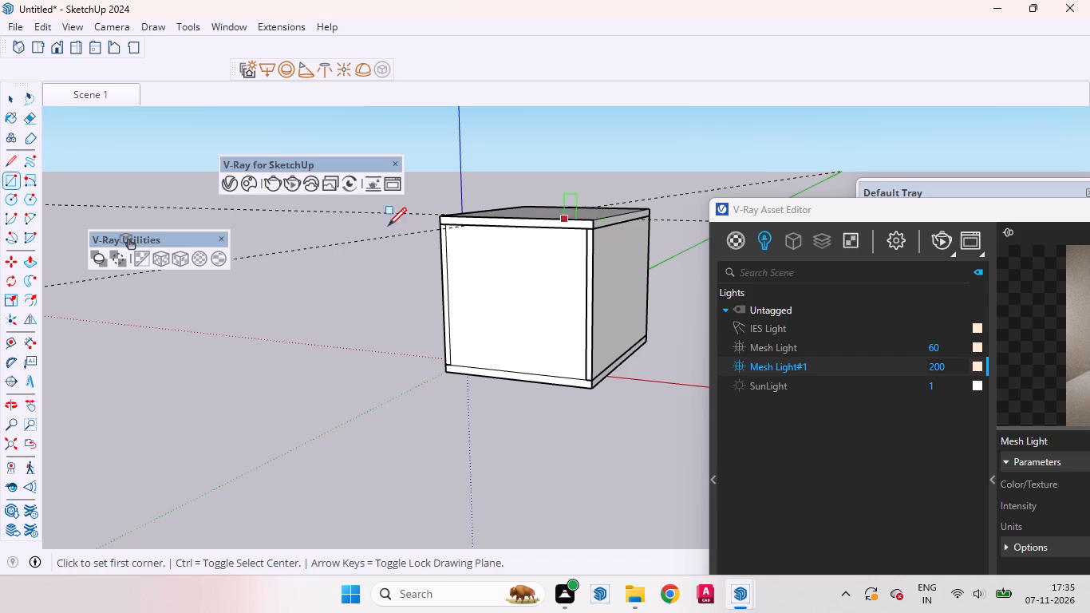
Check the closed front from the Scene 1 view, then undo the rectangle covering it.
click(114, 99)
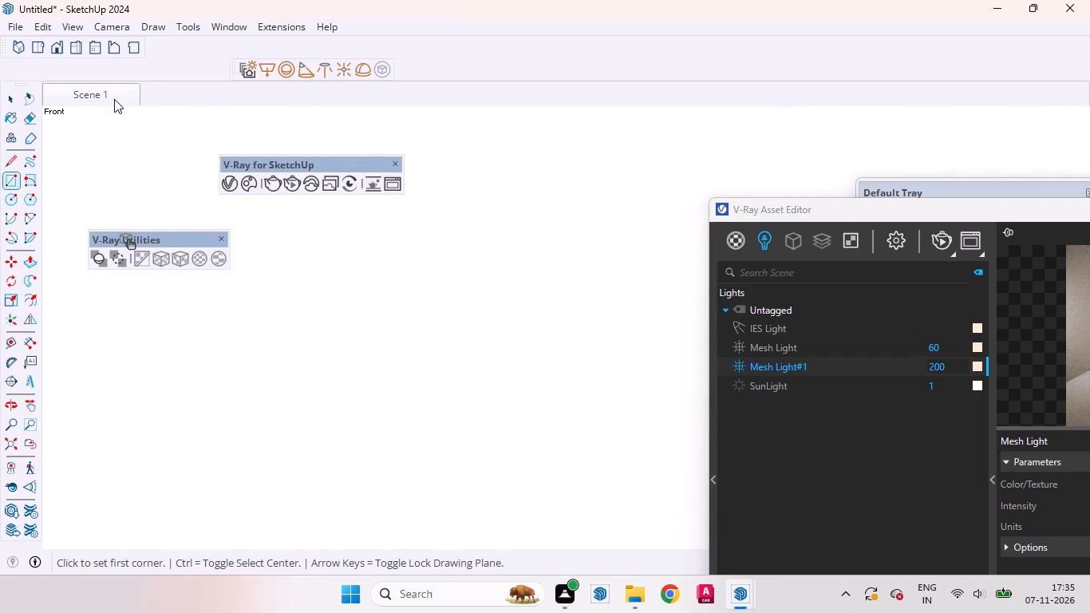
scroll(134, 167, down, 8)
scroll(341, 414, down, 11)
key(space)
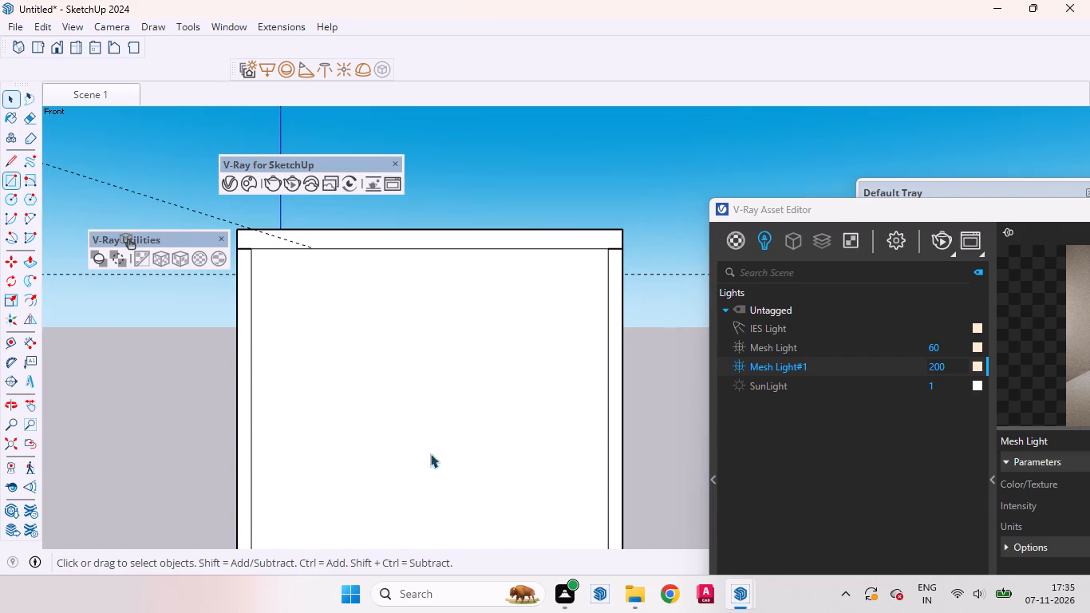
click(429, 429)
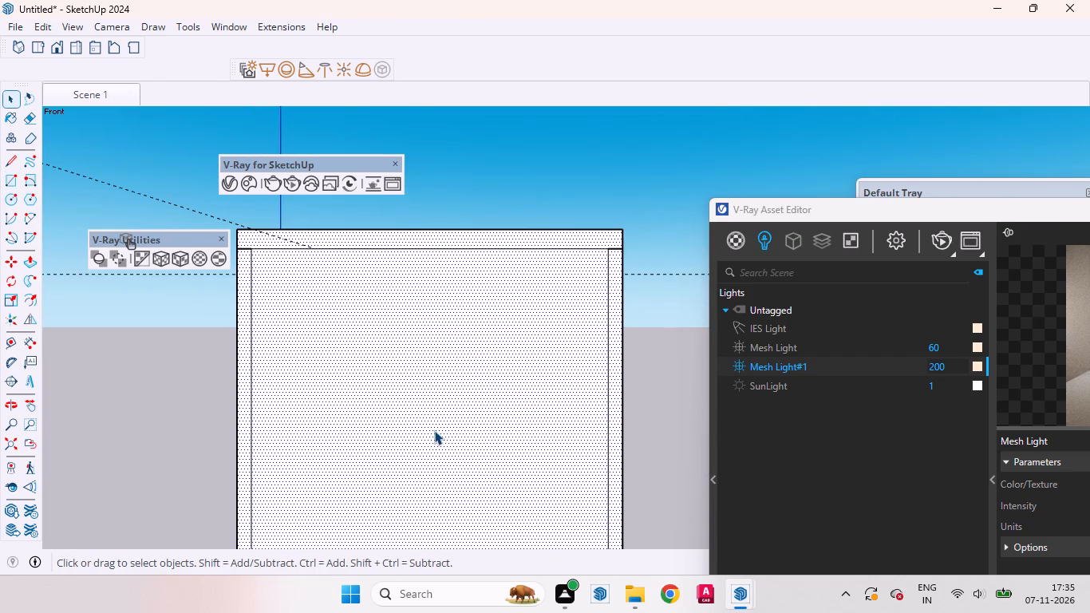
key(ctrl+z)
Open the floor slab group for editing and push/pull its front edge face outward by 4.5.
scroll(464, 267, down, 3)
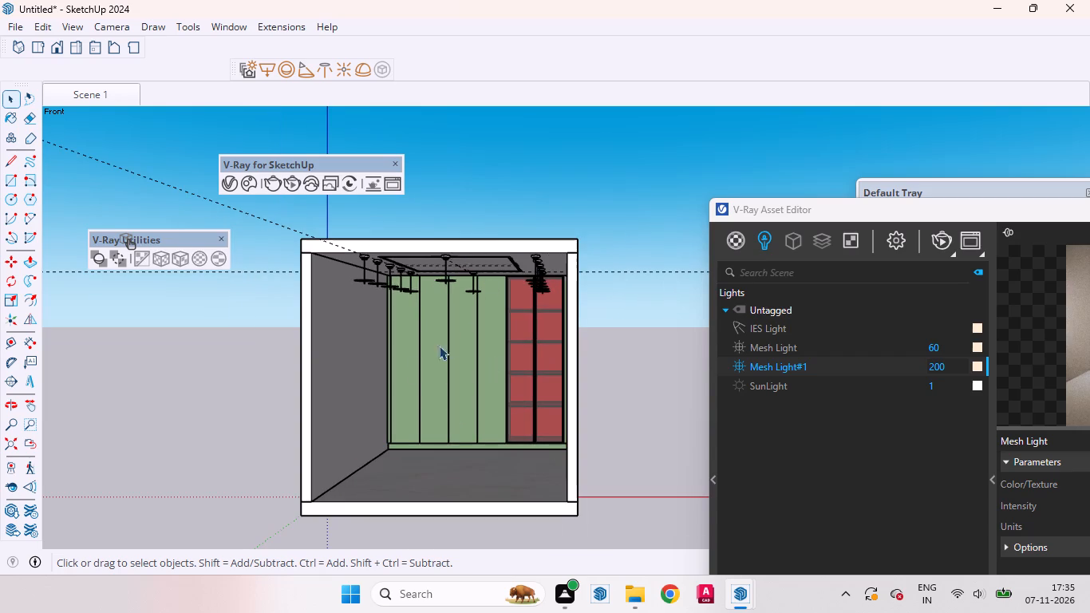
scroll(413, 403, up, 4)
scroll(421, 475, down, 3)
middle_drag(458, 433, 466, 522)
scroll(460, 491, up, 1)
scroll(436, 271, down, 5)
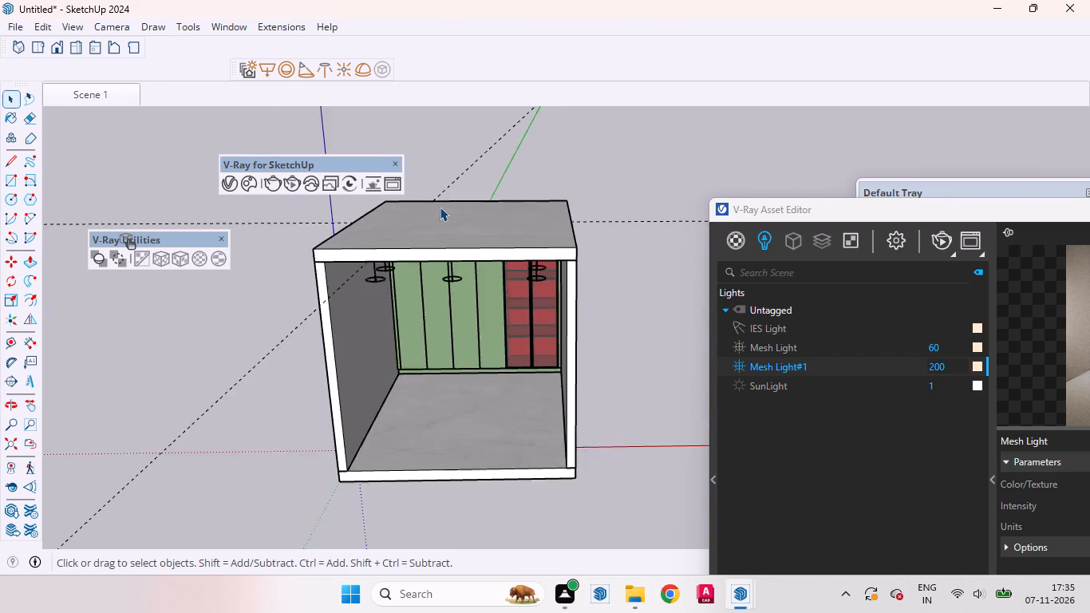
middle_drag(481, 407, 258, 455)
scroll(444, 399, up, 11)
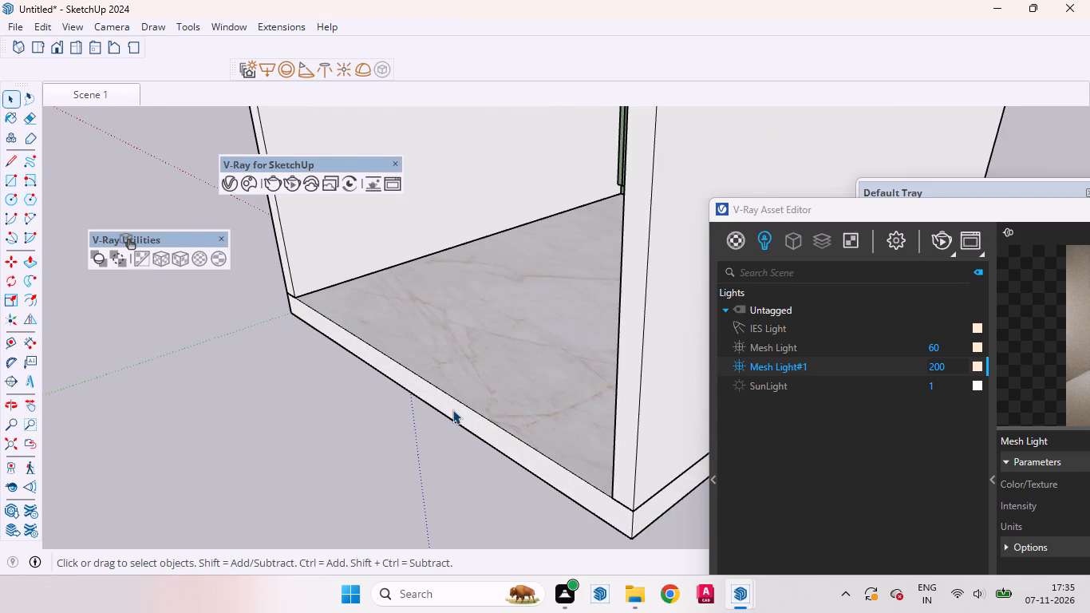
click(452, 409)
click(452, 409)
click(451, 409)
click(451, 409)
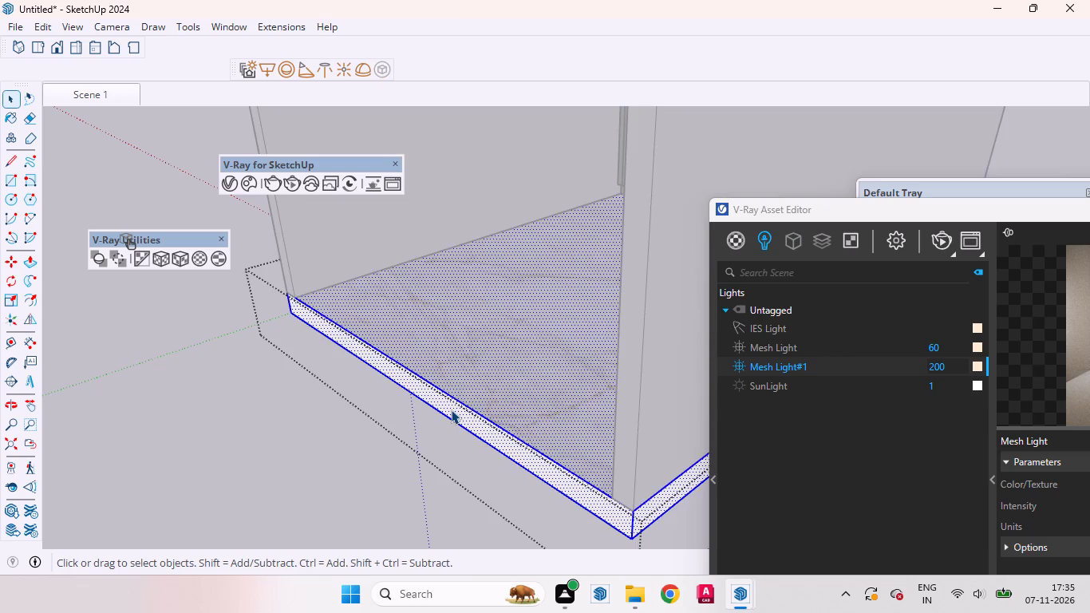
key(p)
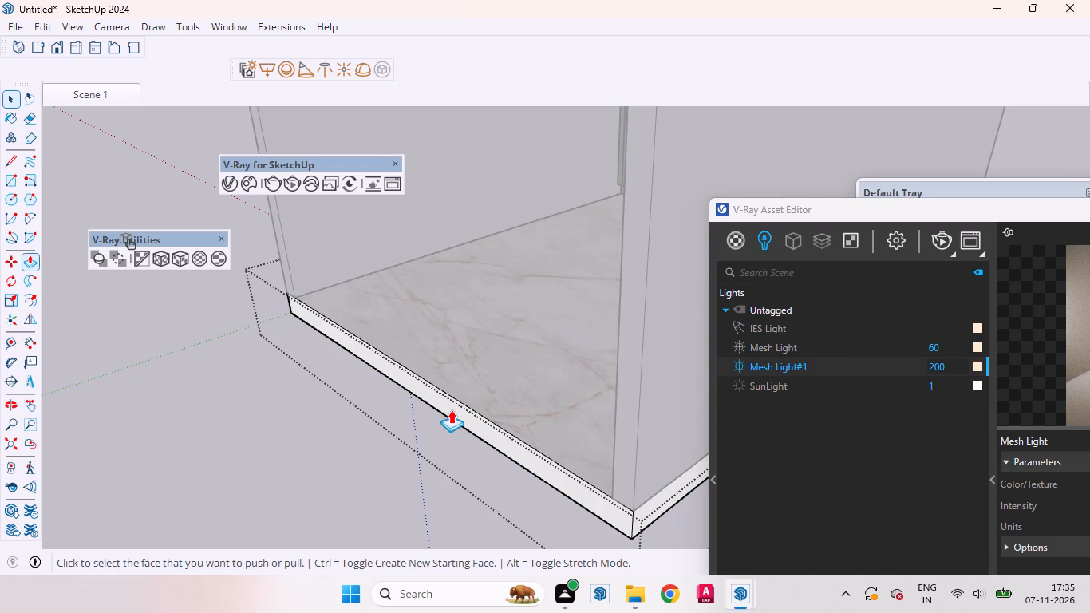
click(460, 410)
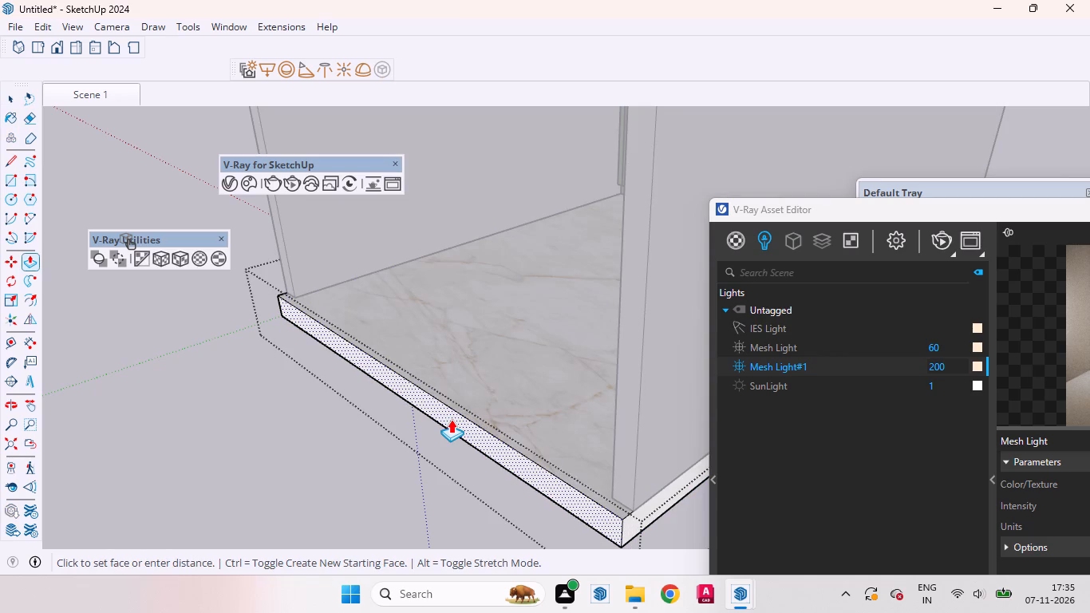
key(4)
text(.5)
key(Return)
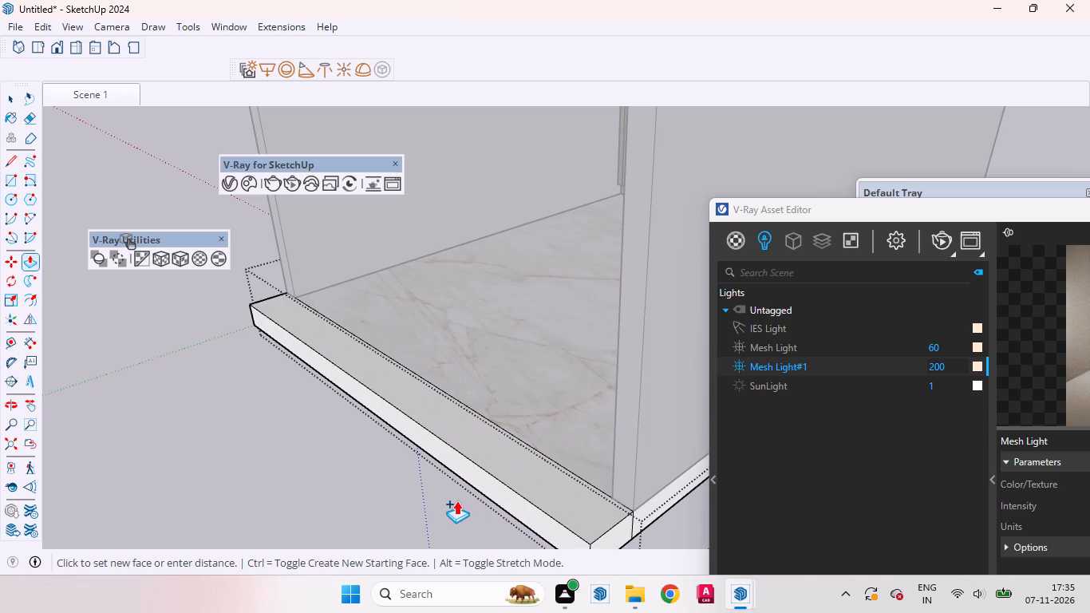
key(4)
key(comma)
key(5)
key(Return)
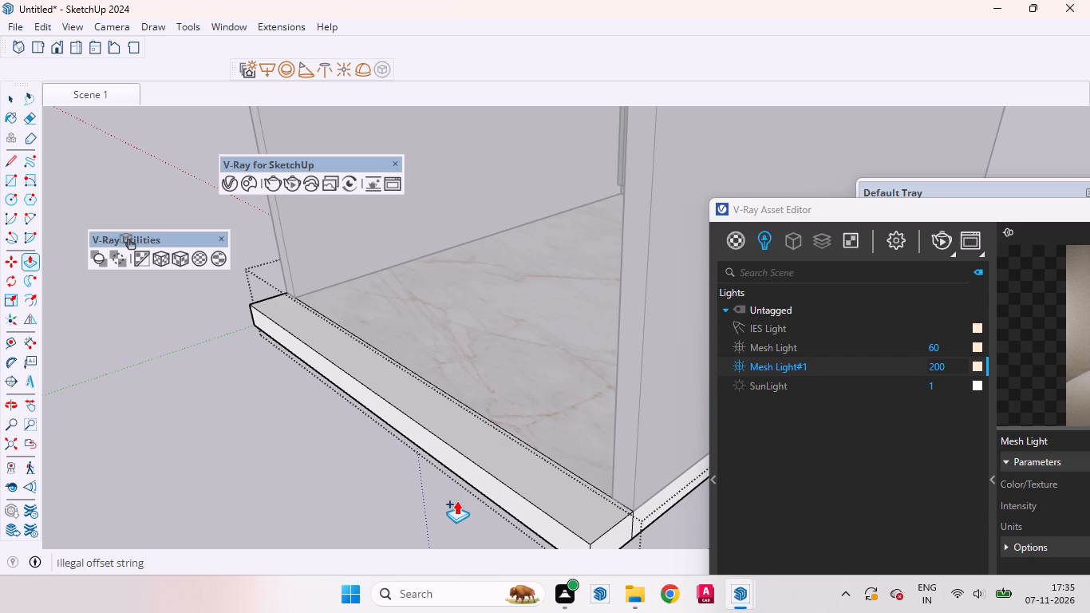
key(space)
Push/pull the floor slab's front edge face outward by 4.5 inches, moving the V-Ray Asset Editor out of the way.
scroll(653, 469, up, 5)
drag(642, 485, 600, 462)
middle_drag(642, 485, 558, 279)
scroll(558, 279, up, 1)
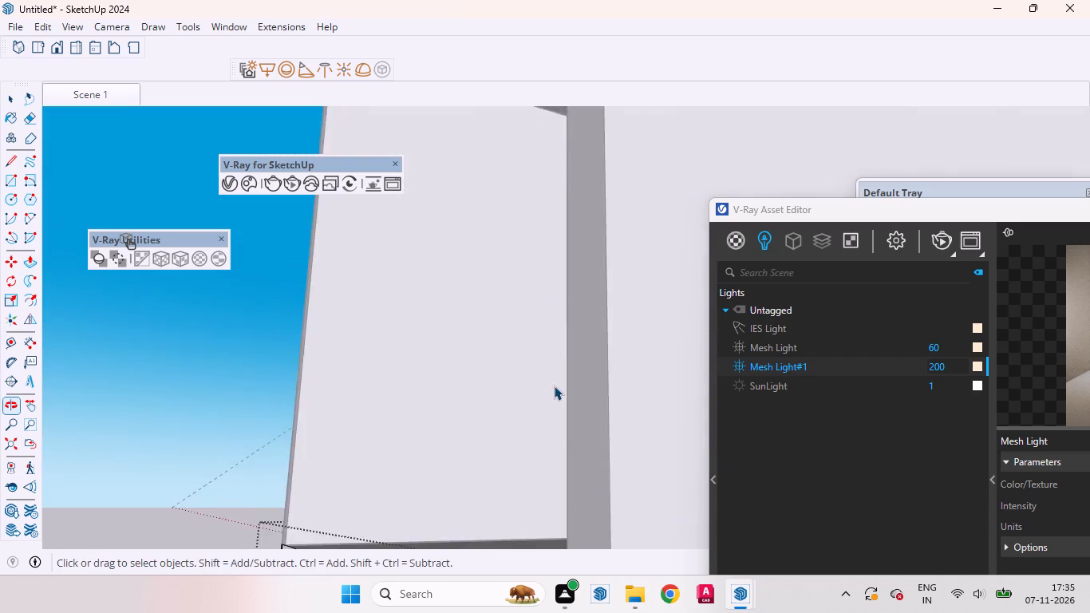
scroll(554, 386, down, 6)
drag(805, 212, 92, 283)
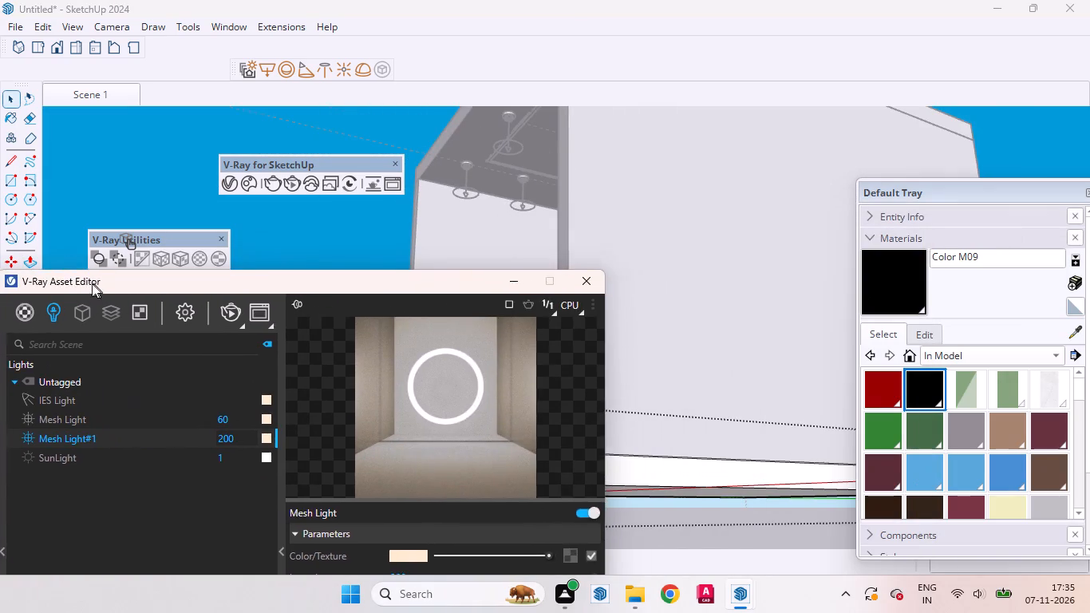
drag(92, 283, 0, 541)
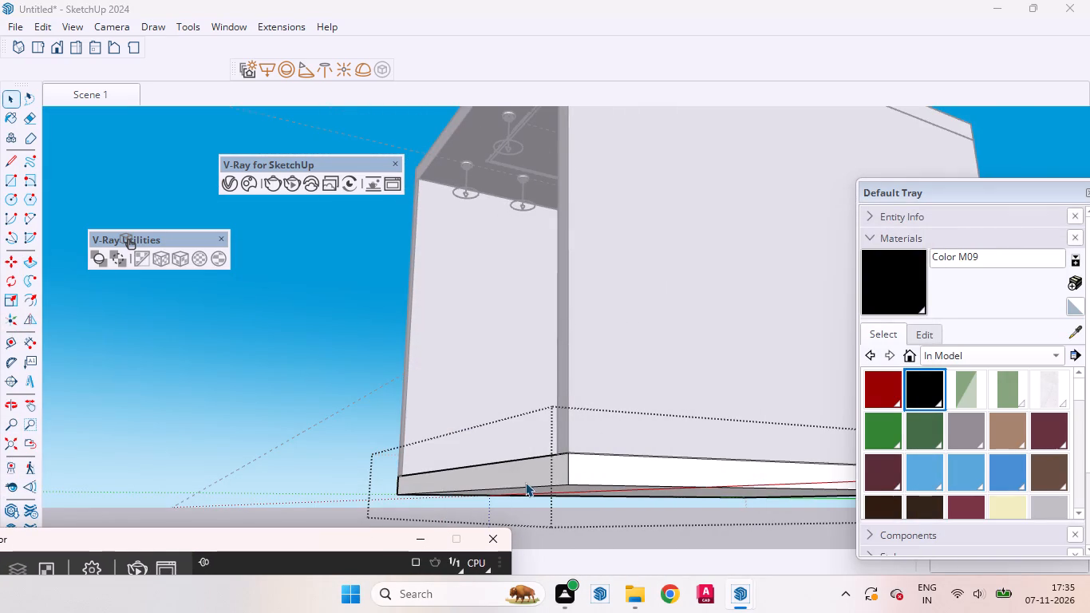
click(528, 473)
key(p)
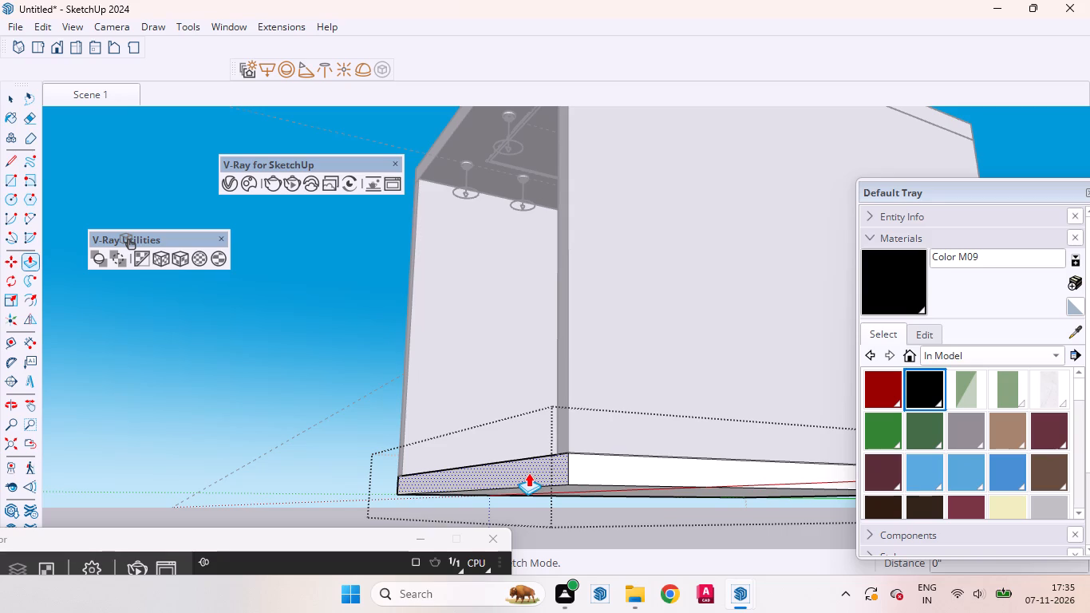
click(528, 473)
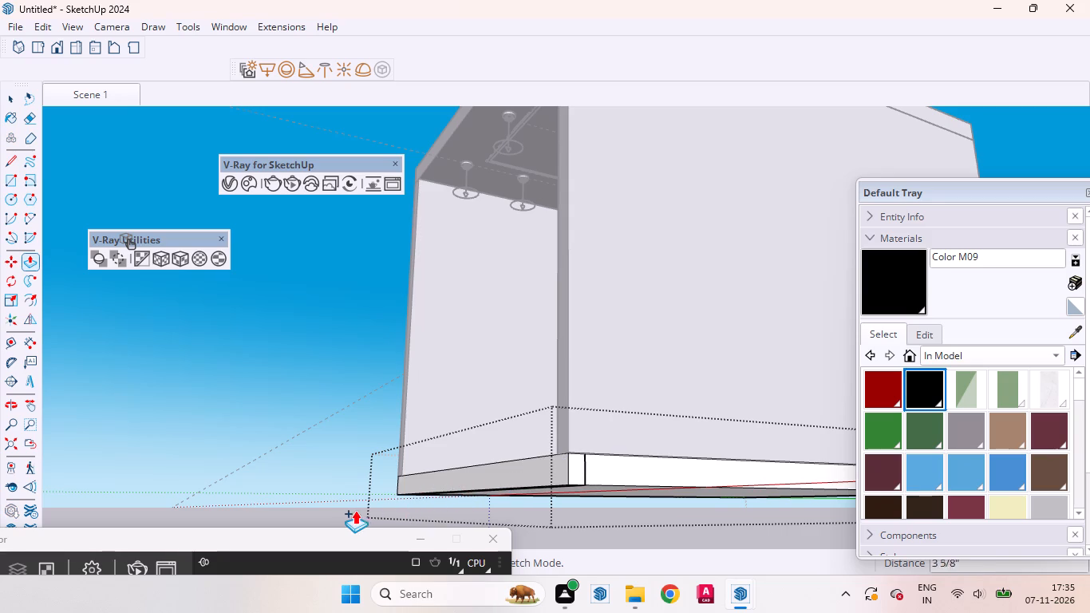
middle_drag(511, 436, 482, 582)
scroll(484, 552, up, 1)
scroll(504, 361, down, 12)
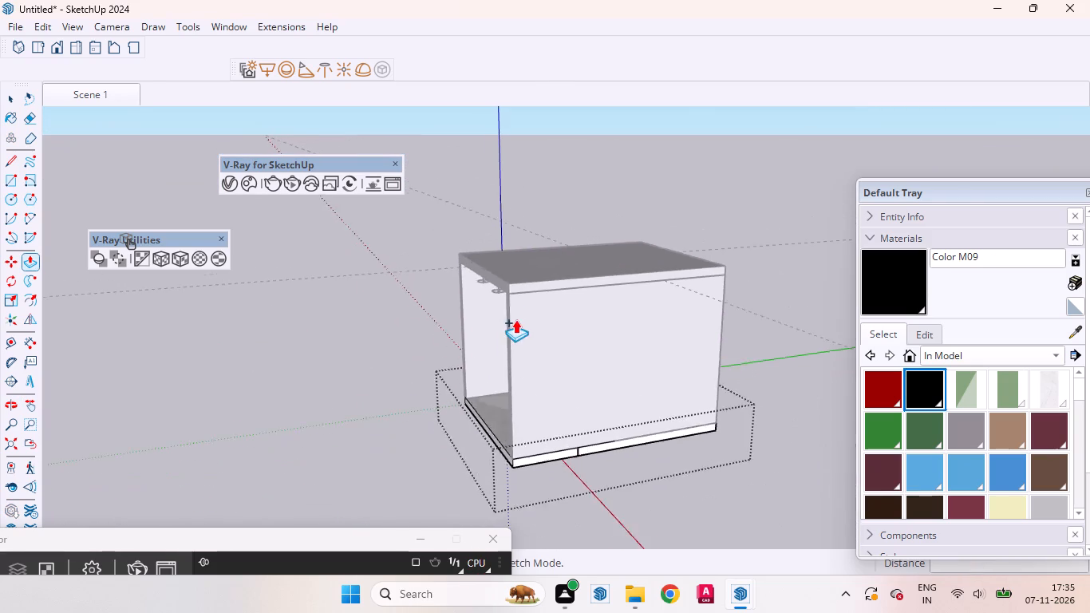
text(4.5)
key(Return)
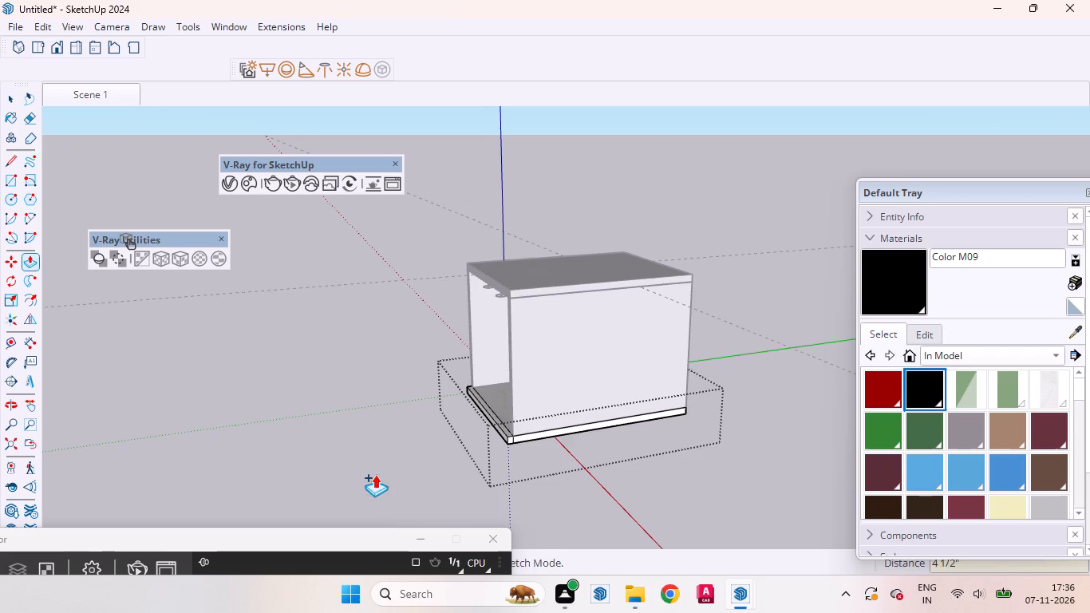
key(space)
Push/pull the new front strip's top face up to the ceiling slab's top corner as a front wall, and close the group.
scroll(504, 390, up, 10)
key(p)
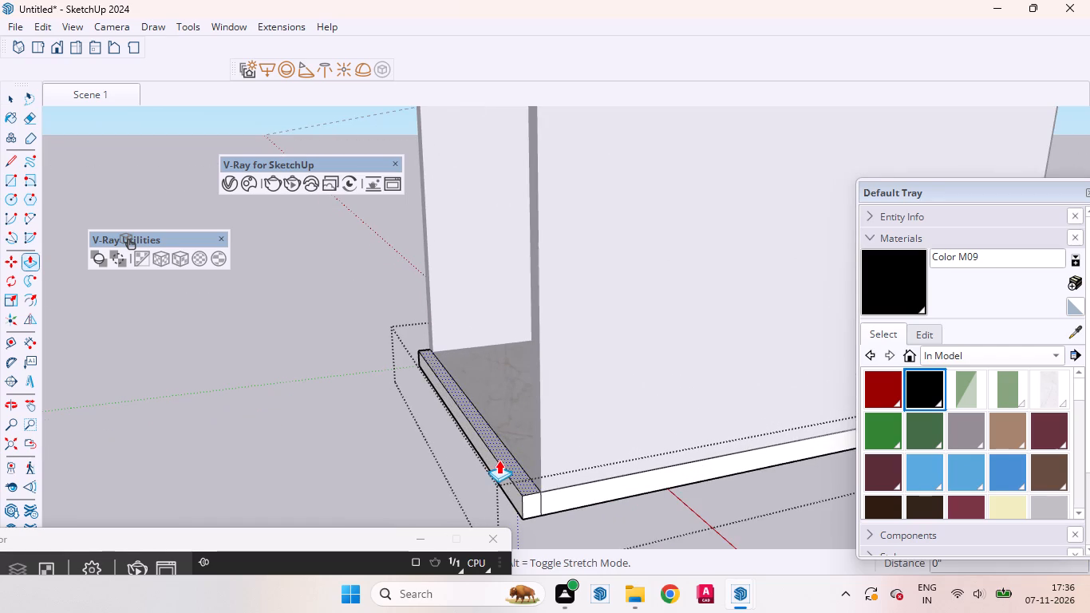
click(500, 459)
scroll(506, 415, down, 9)
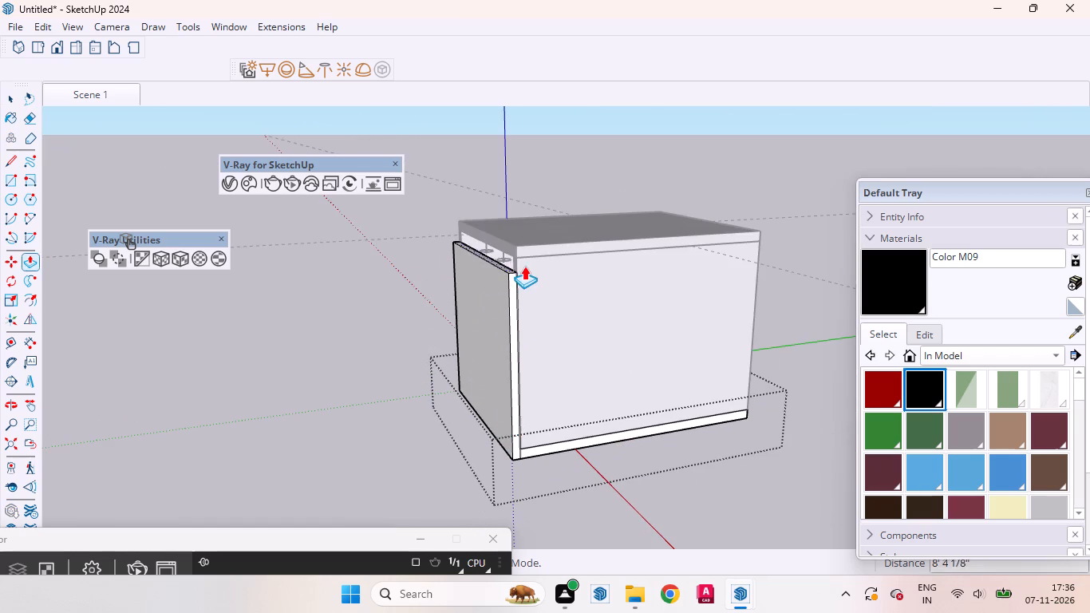
click(517, 251)
key(space)
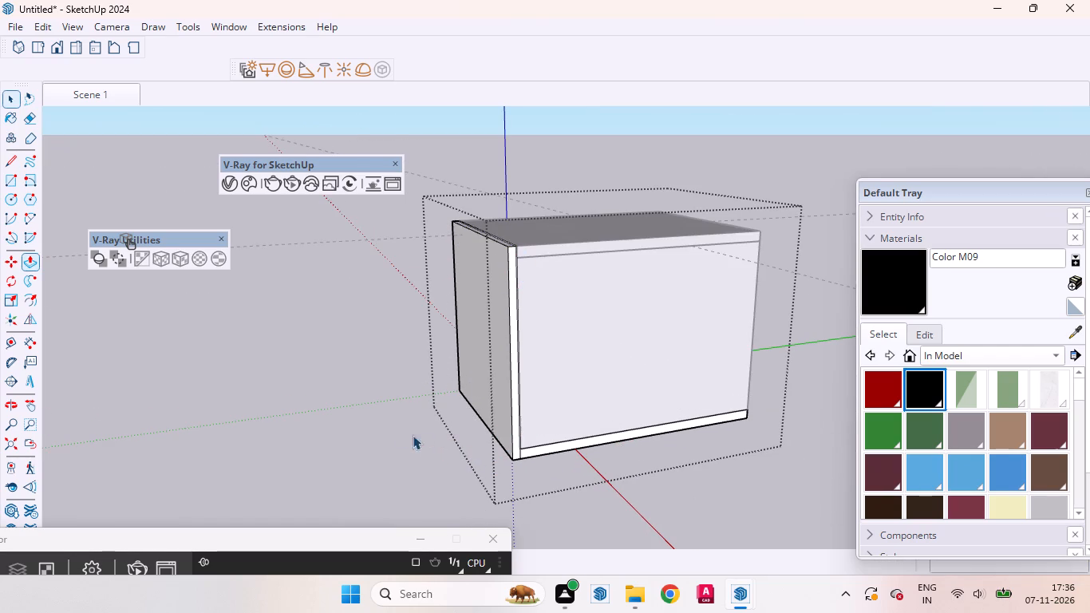
click(379, 428)
Check the Scene 1 view, then hide the ceiling slab group from above.
click(95, 94)
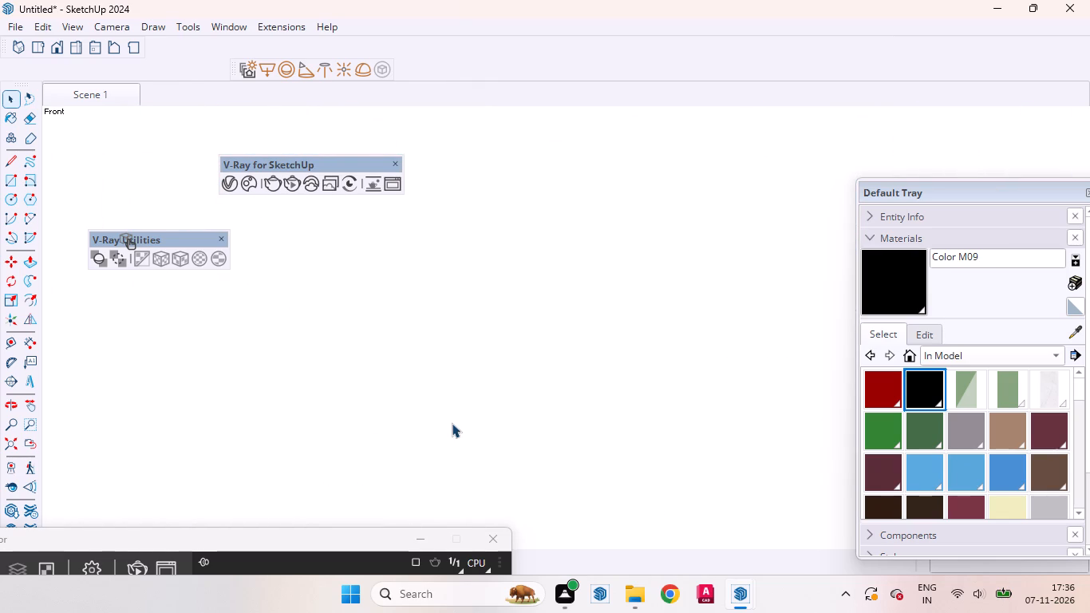
scroll(452, 423, down, 4)
scroll(419, 296, down, 15)
middle_drag(547, 350, 606, 585)
click(559, 328)
right_click(559, 329)
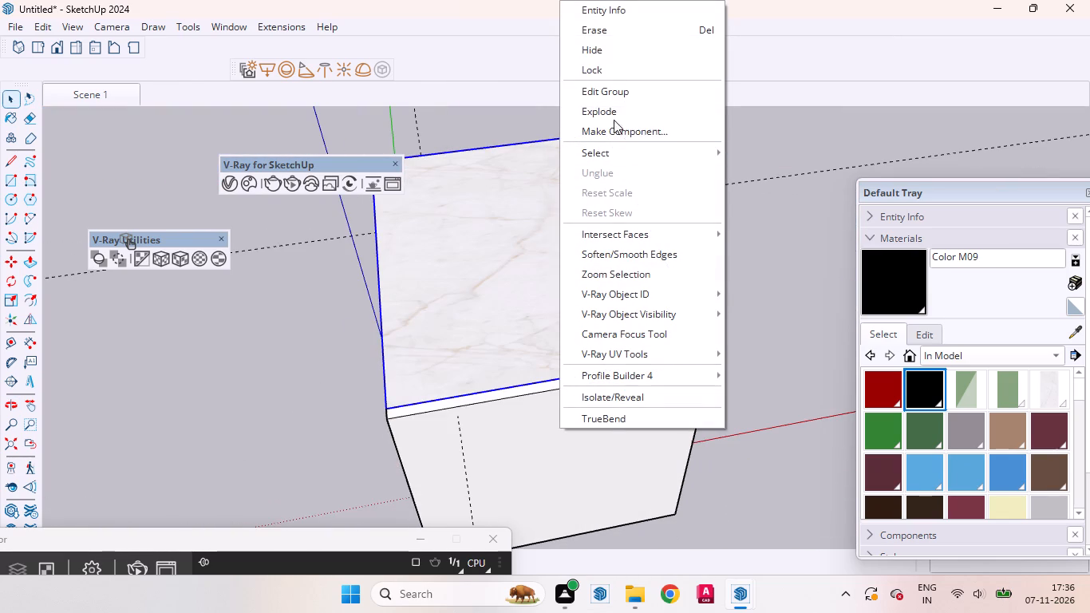
click(593, 48)
From the top view, position the camera on the floor just inside the new front wall, centred, with a 5' eye height.
scroll(672, 334, down, 4)
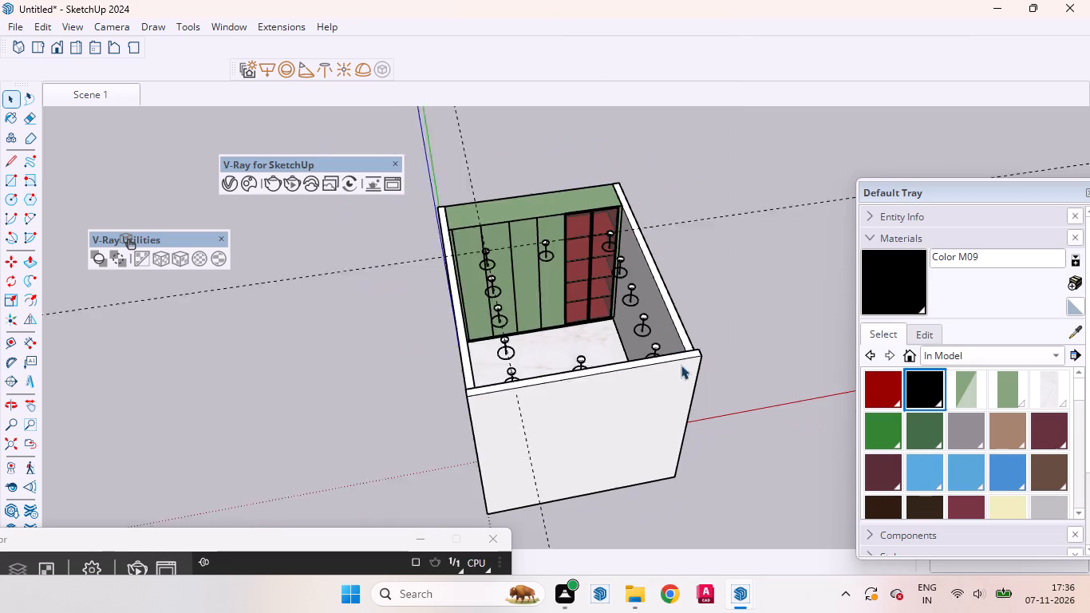
middle_drag(644, 362, 555, 559)
scroll(555, 517, down, 1)
scroll(580, 357, up, 4)
scroll(591, 333, down, 5)
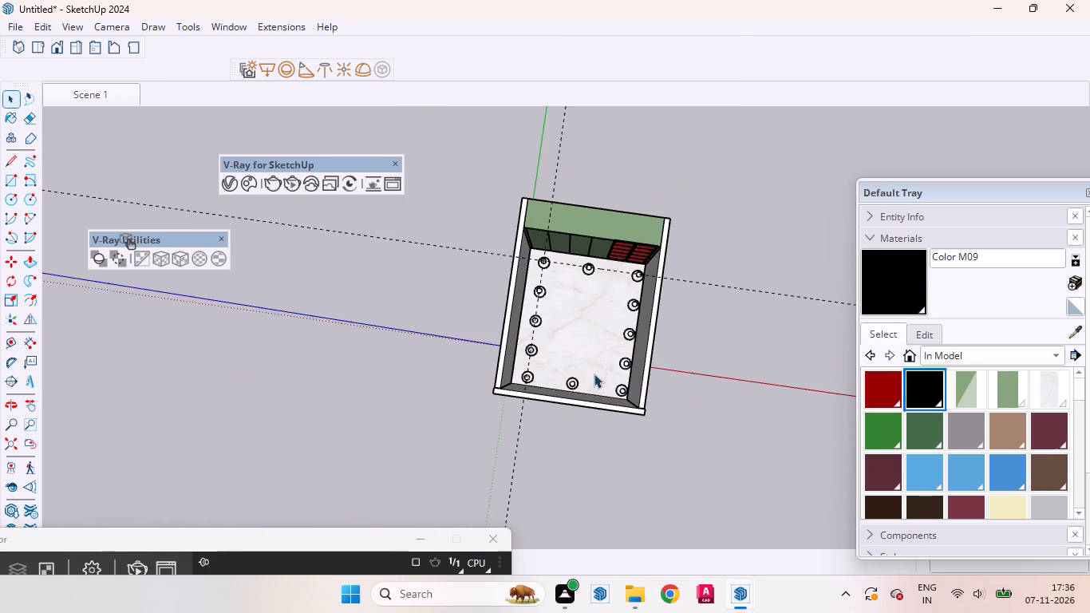
middle_drag(602, 383, 638, 438)
scroll(635, 430, up, 1)
scroll(637, 261, up, 8)
scroll(751, 274, down, 9)
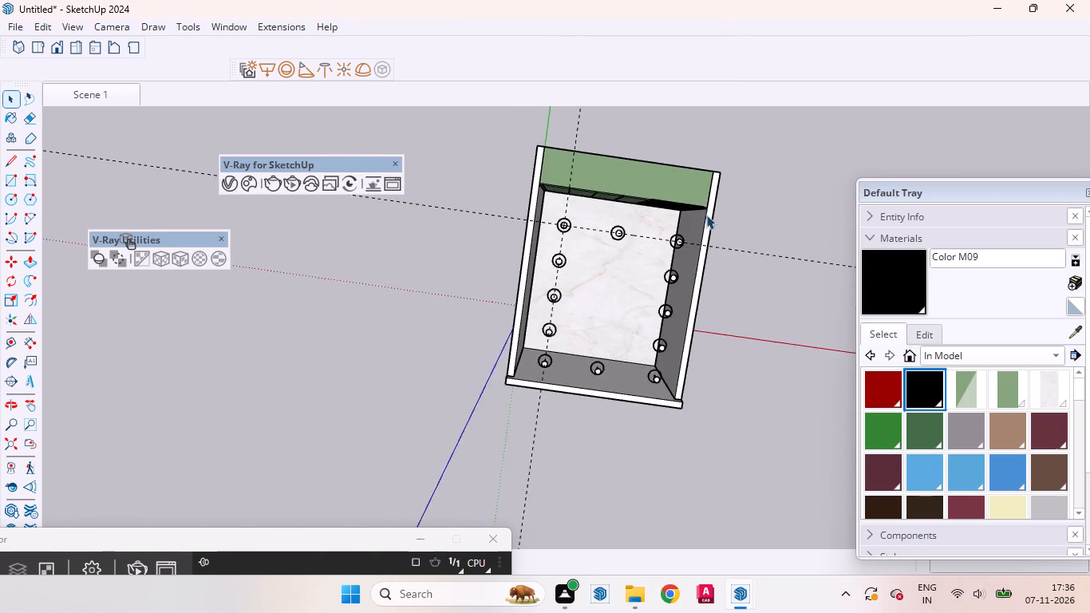
scroll(715, 202, up, 1)
middle_click(710, 110)
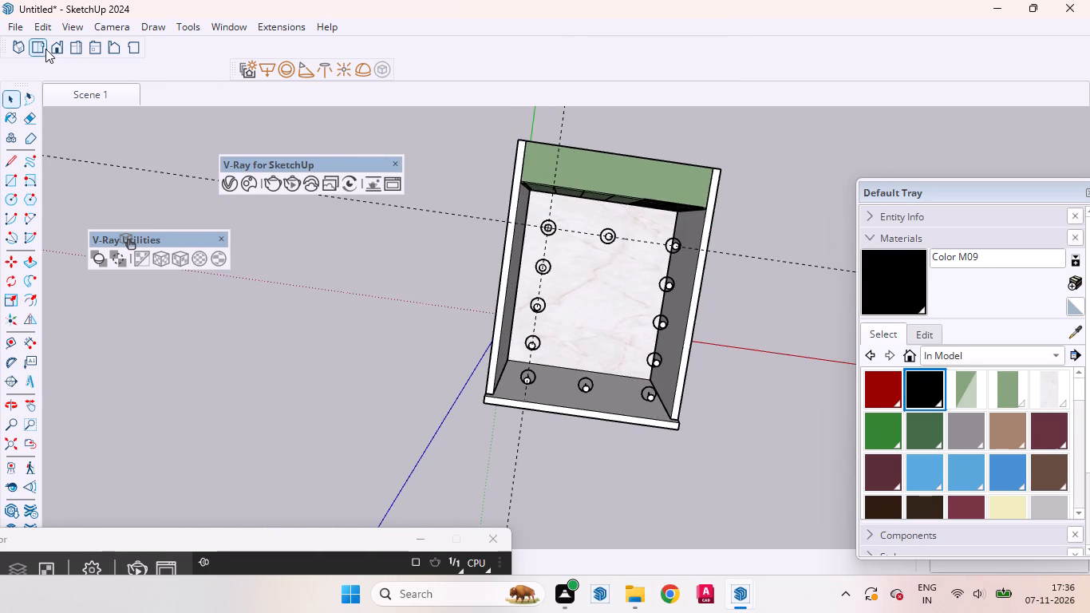
click(45, 49)
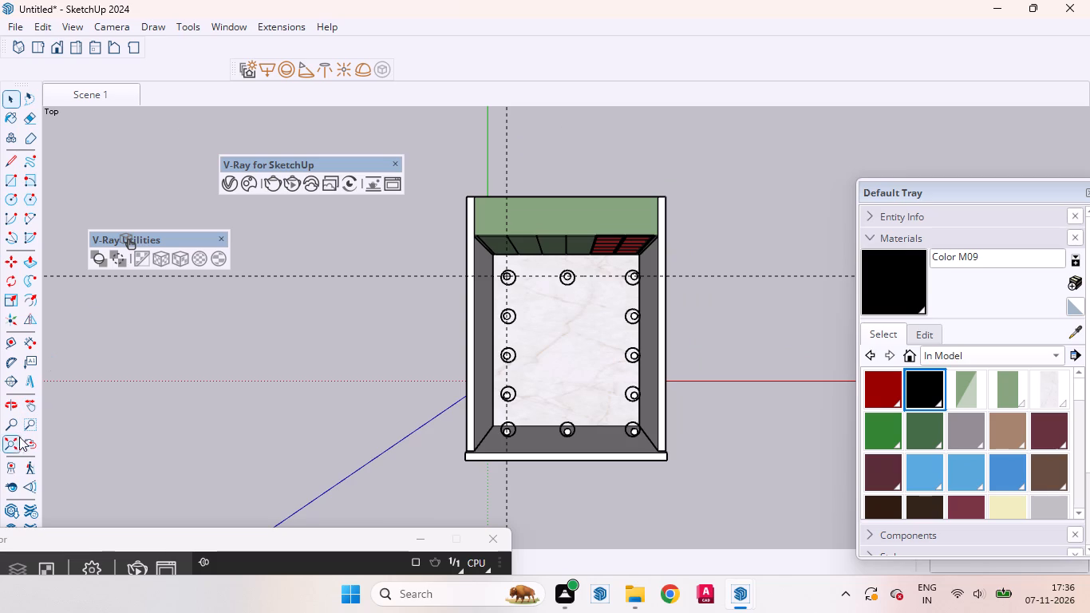
click(11, 461)
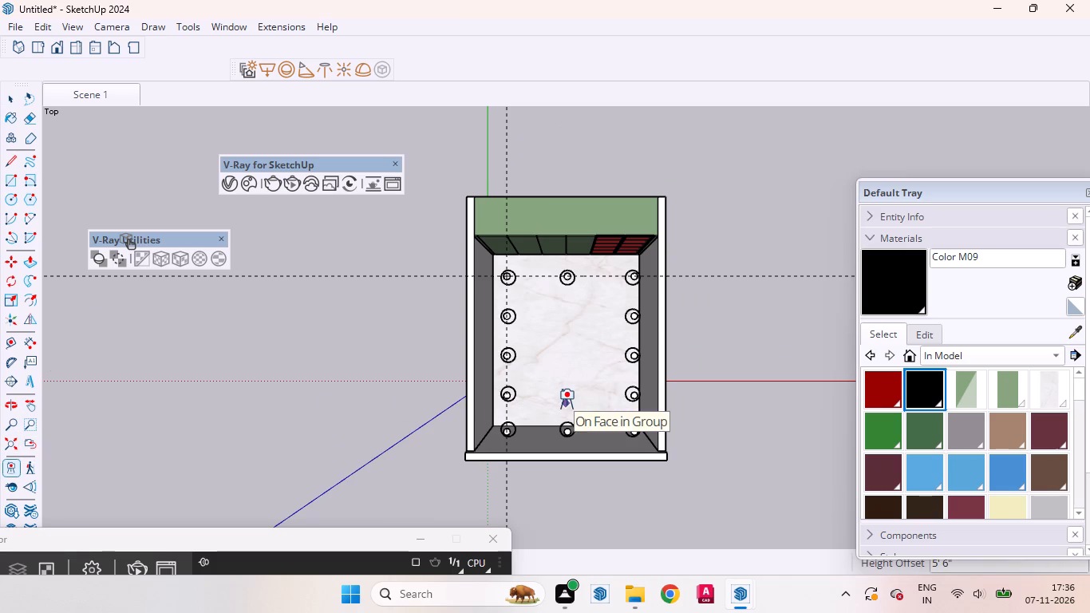
click(566, 403)
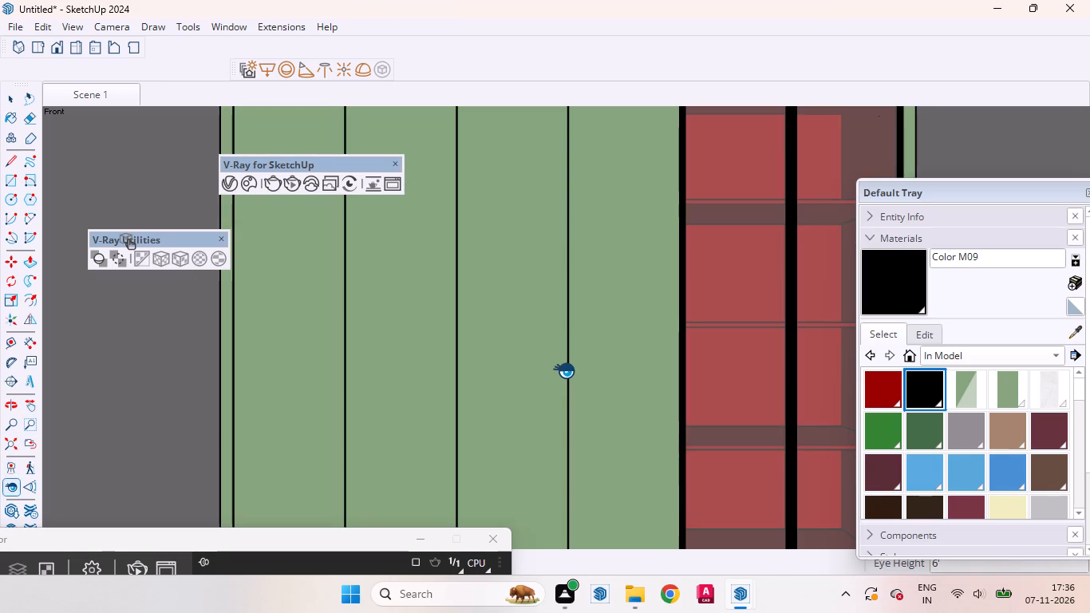
key(5)
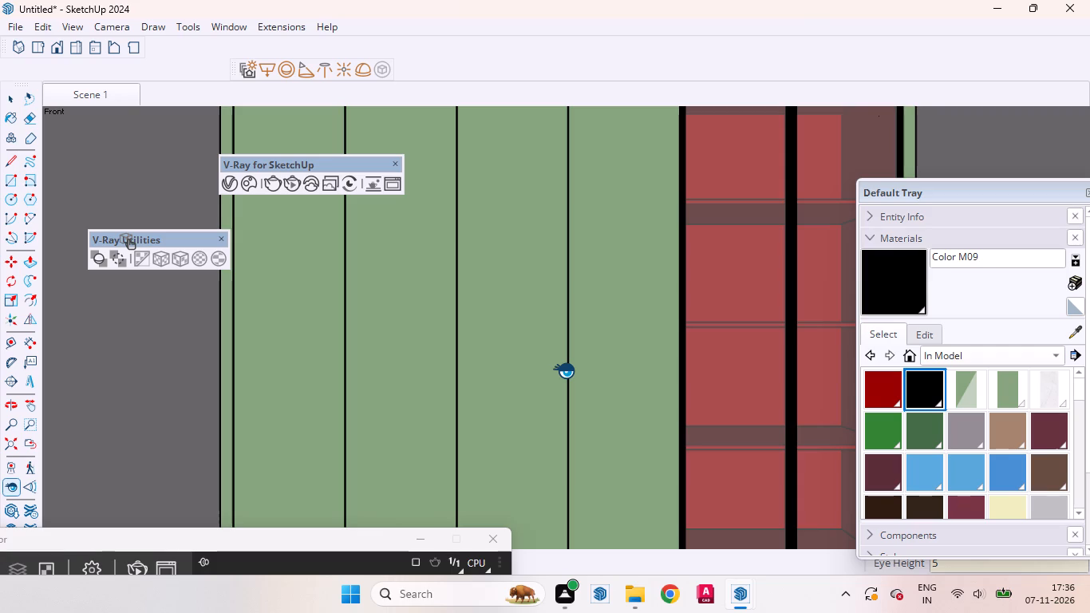
key(apostrophe)
key(Return)
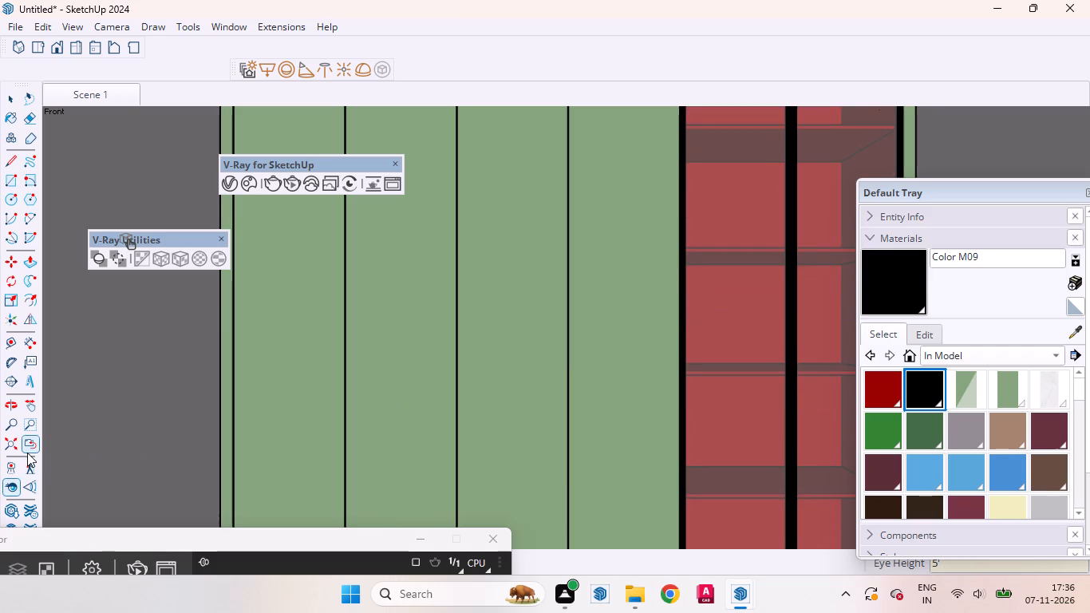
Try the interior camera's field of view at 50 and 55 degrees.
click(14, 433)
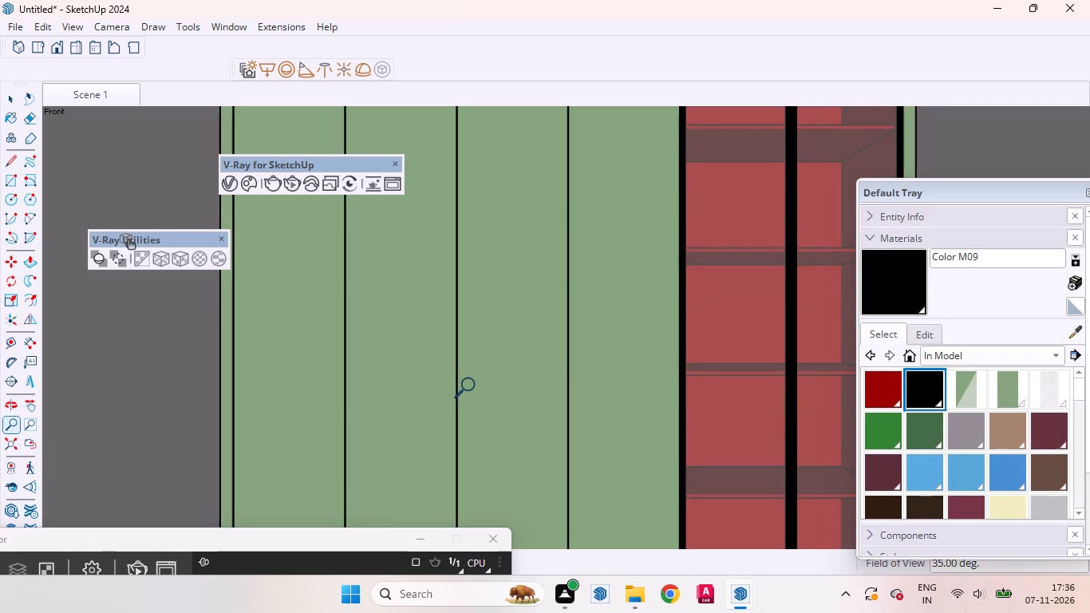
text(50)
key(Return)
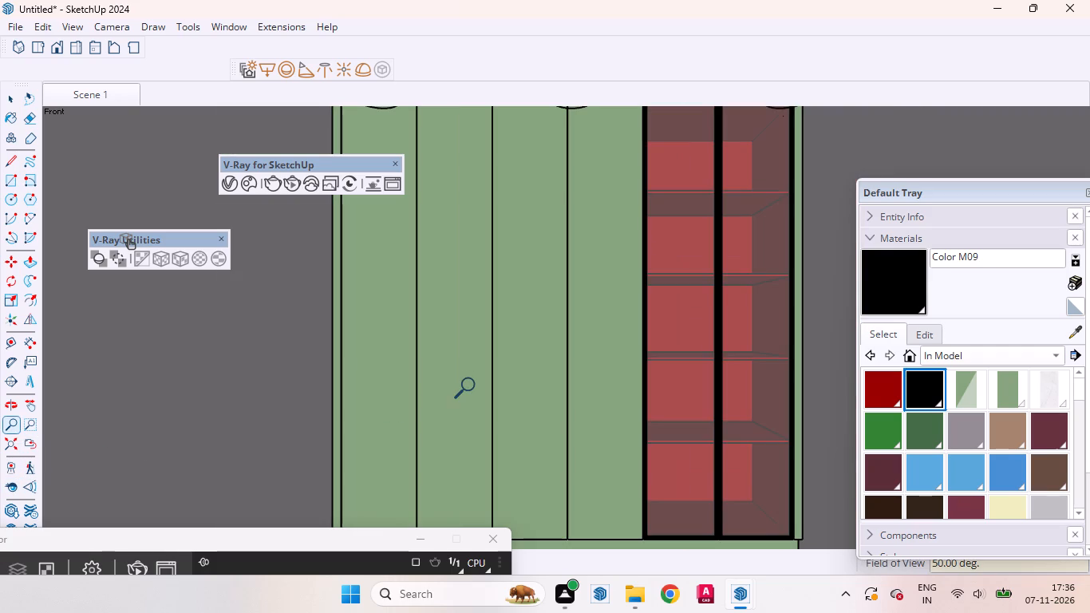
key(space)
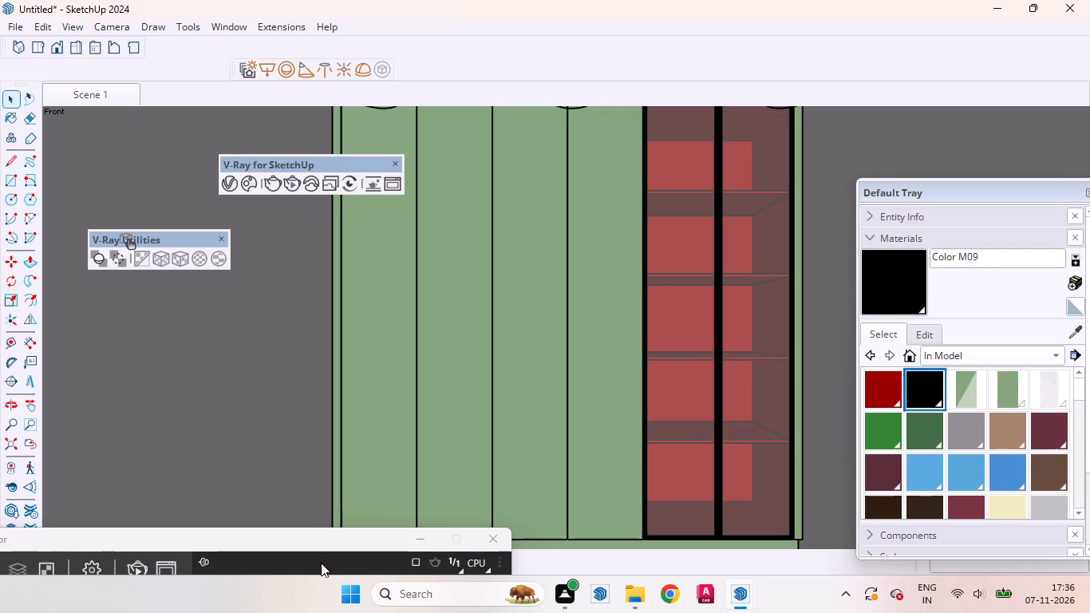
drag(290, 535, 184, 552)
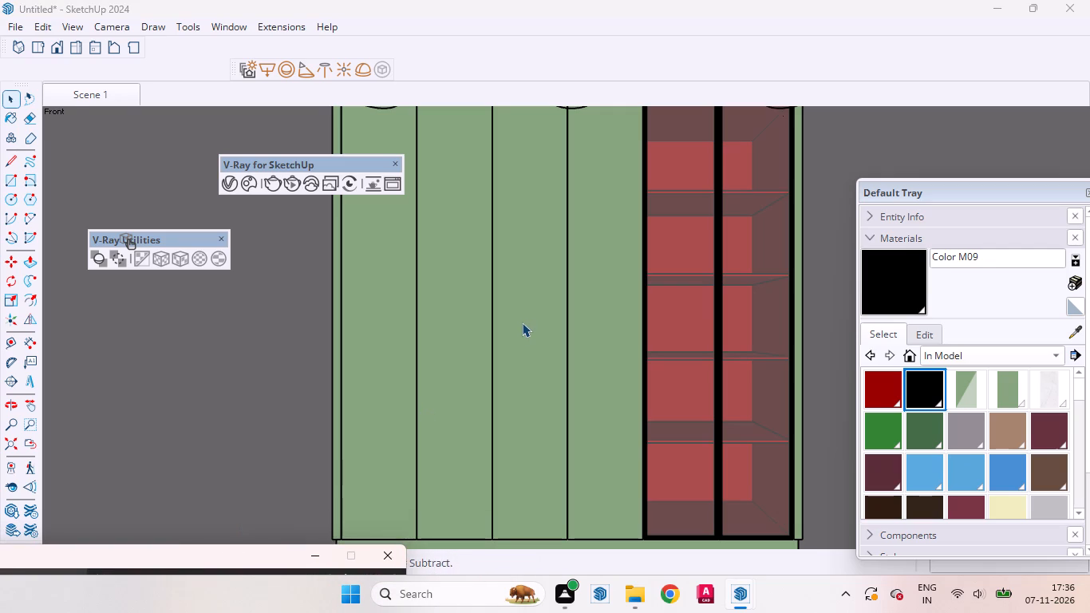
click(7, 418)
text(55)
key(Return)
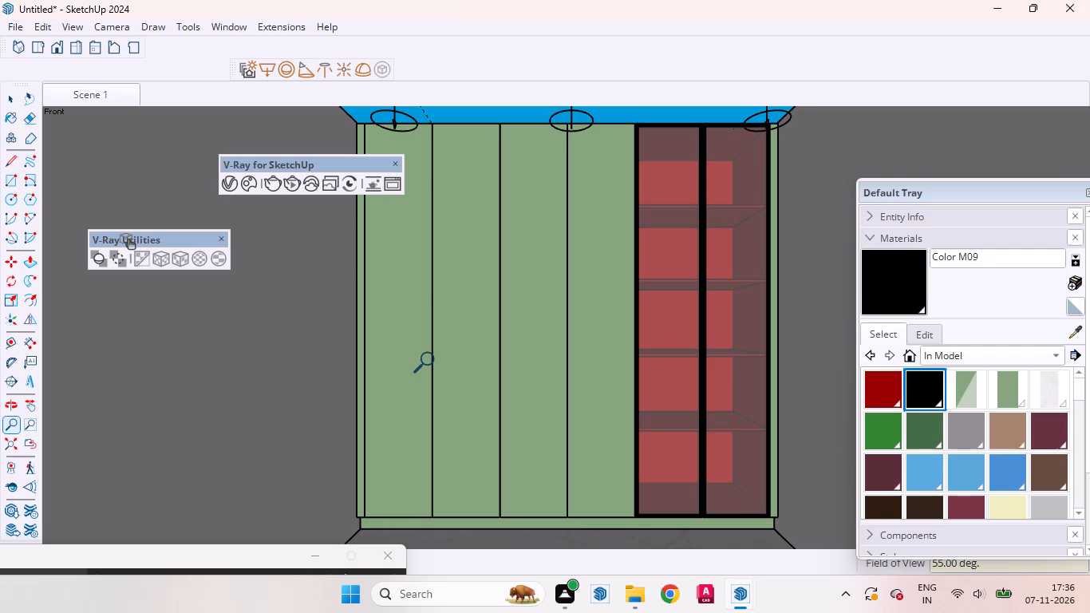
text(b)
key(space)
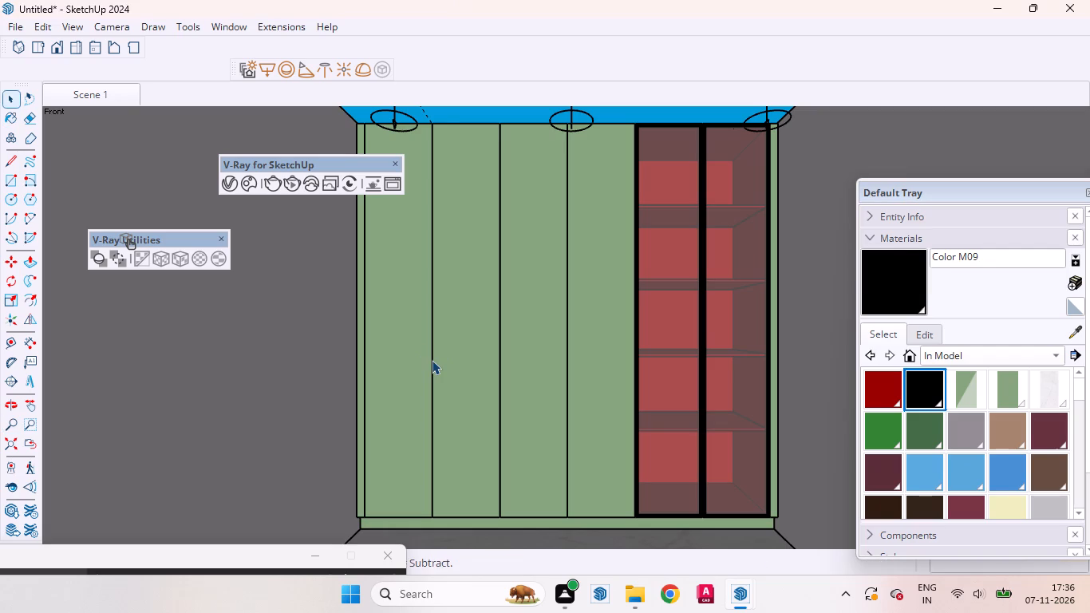
Set the interior camera's field of view to 53 degrees.
key(5)
click(12, 424)
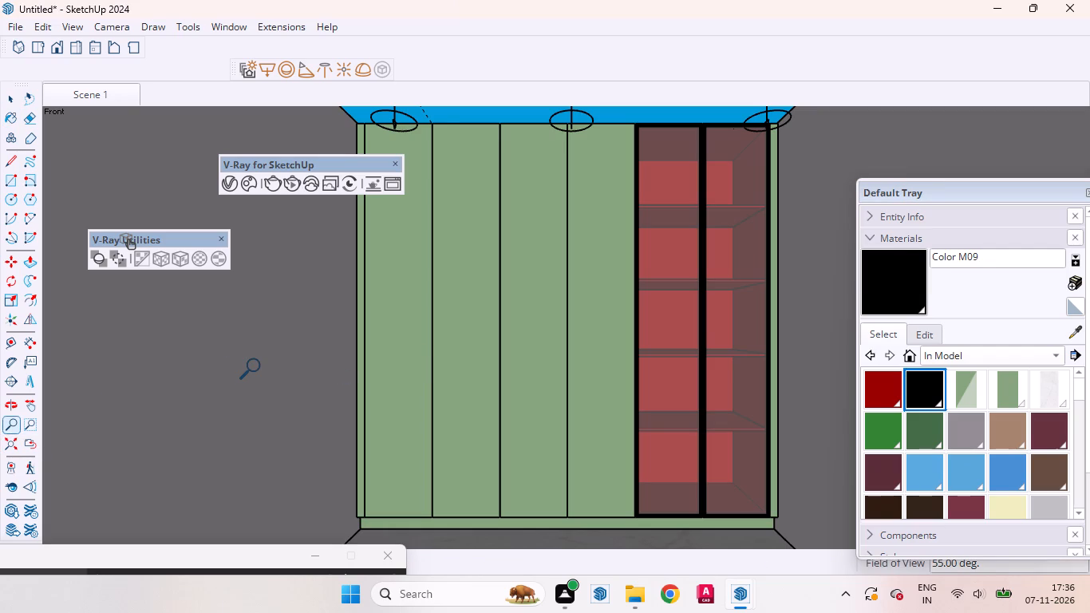
key(5)
key(3)
key(Return)
key(space)
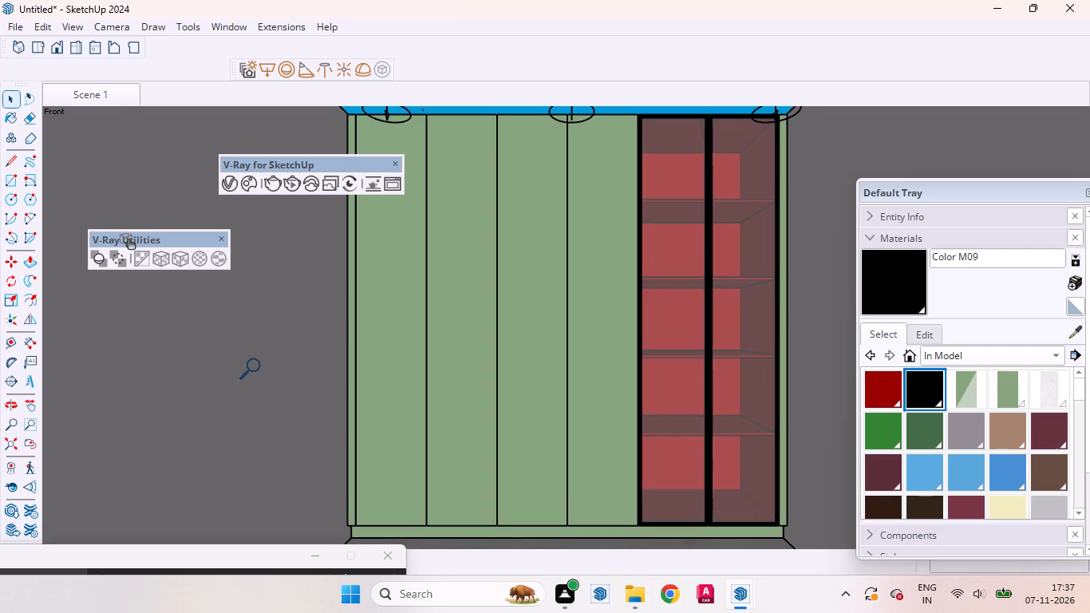
Unhide the last hidden object, the ceiling slab.
click(50, 28)
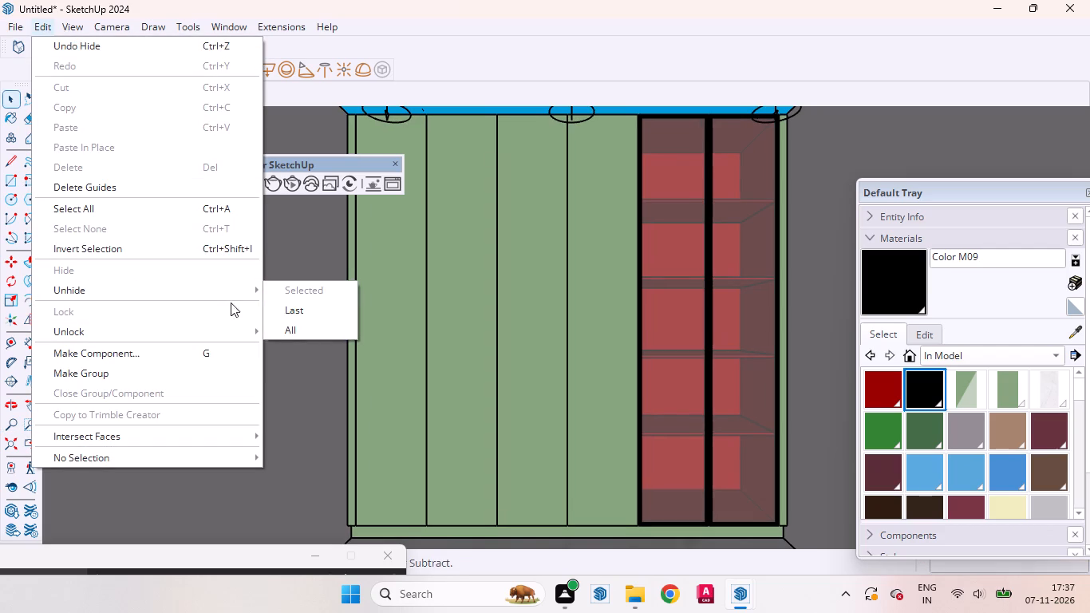
click(290, 315)
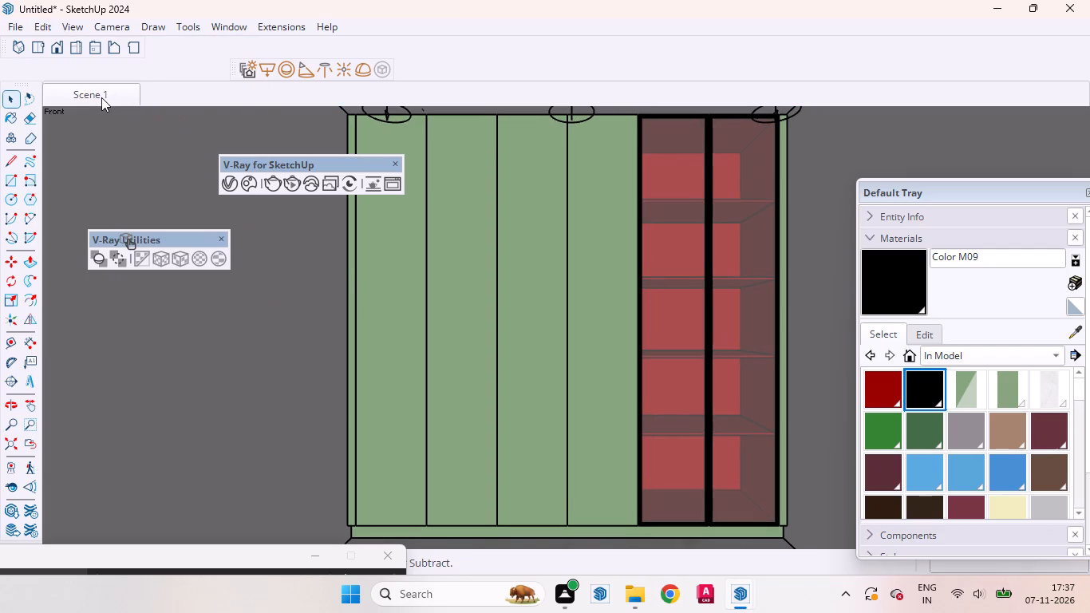
Update Scene 1 to the current interior camera view, and check it by orbiting away and recalling the scene.
right_click(101, 97)
click(187, 168)
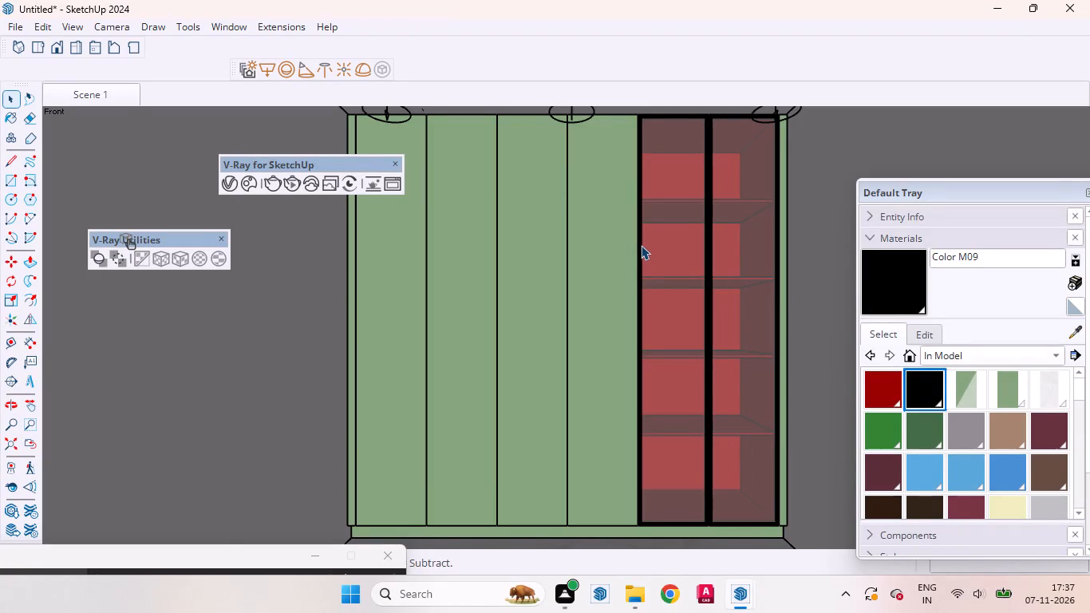
middle_click(476, 219)
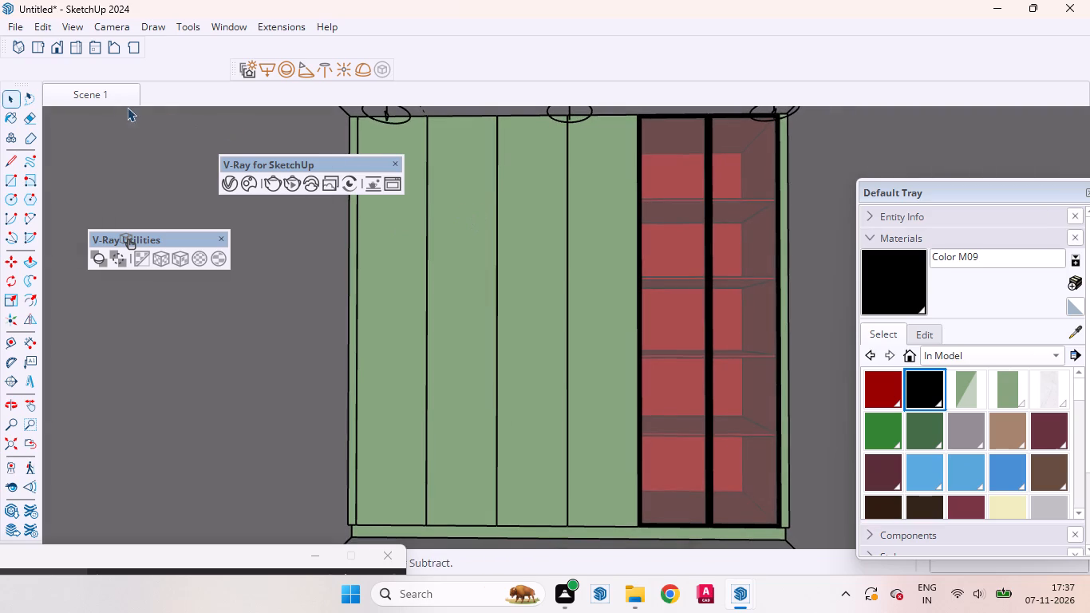
click(119, 101)
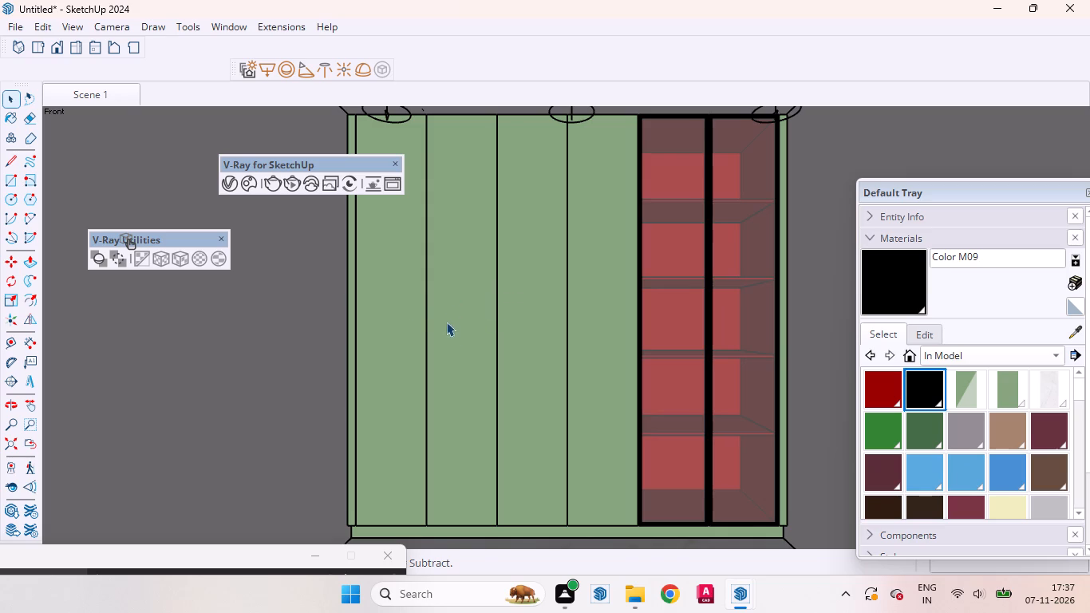
Open the wardrobe group for editing and select the front face of its second green door panel.
click(486, 366)
double_click(476, 366)
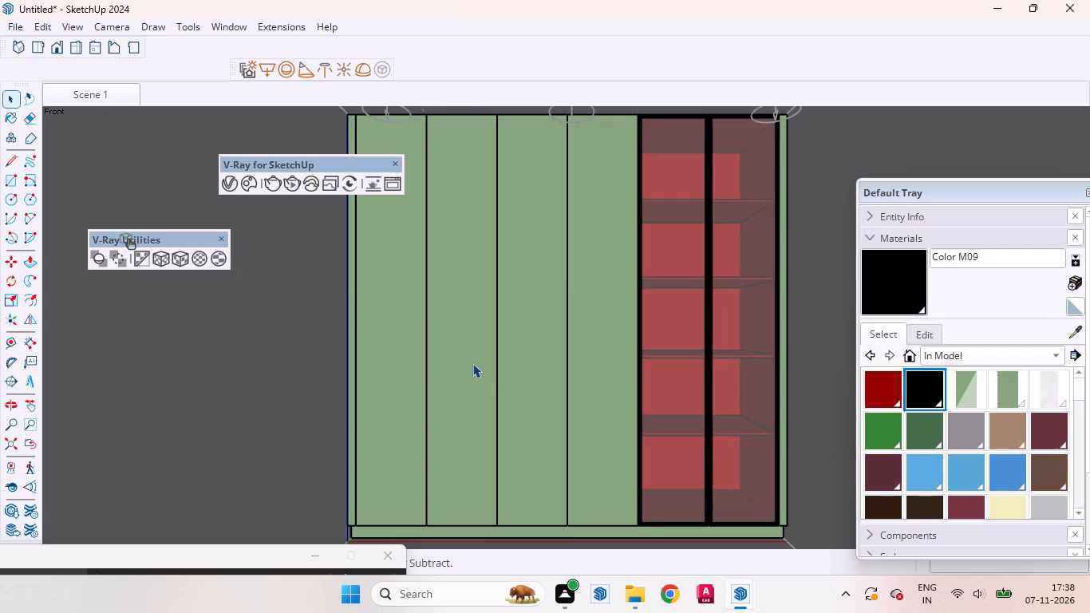
click(470, 362)
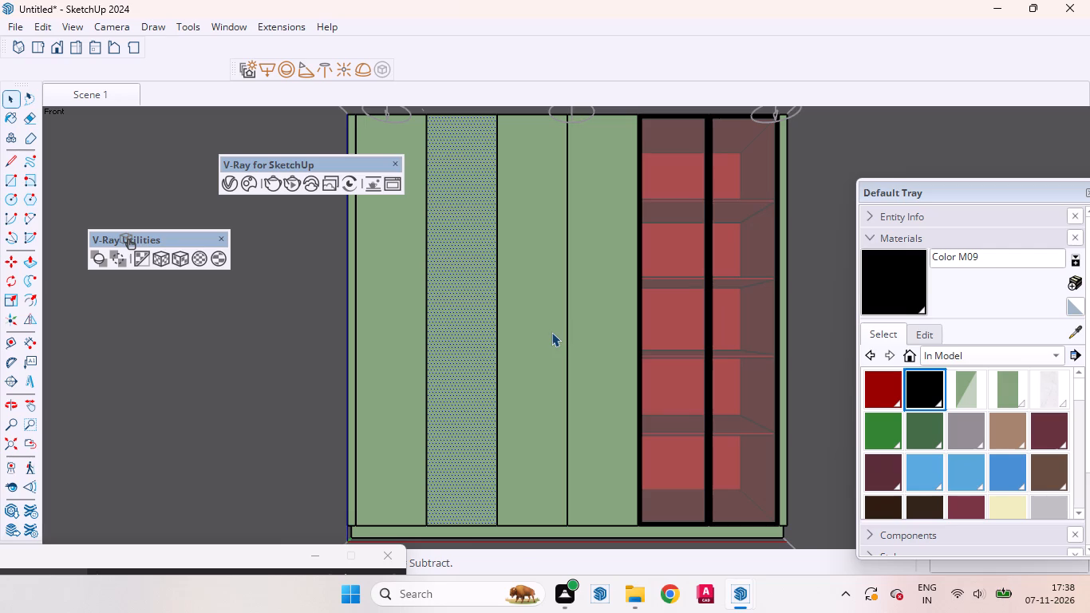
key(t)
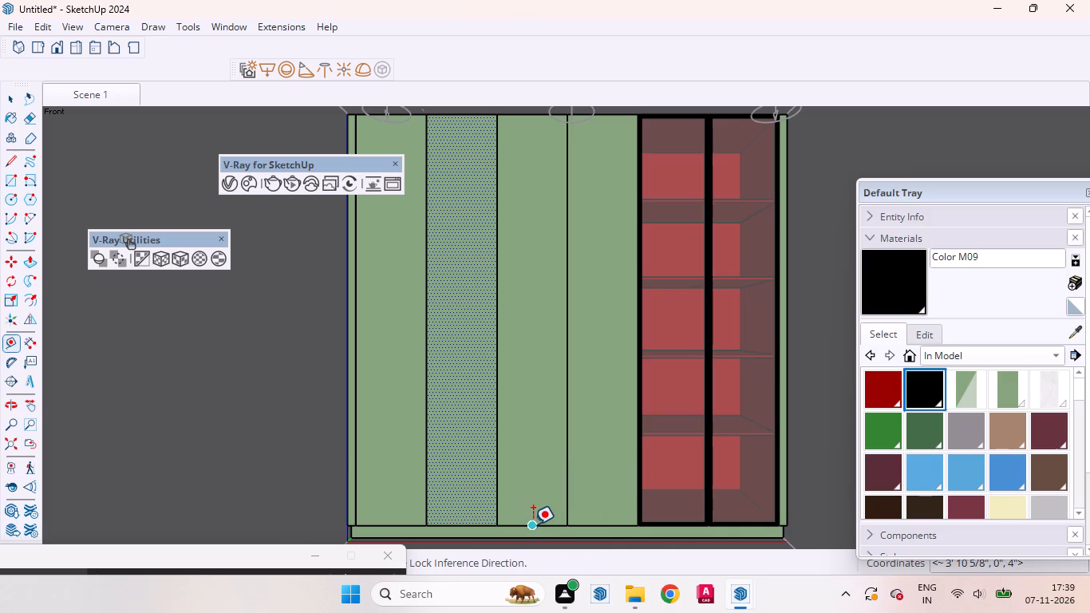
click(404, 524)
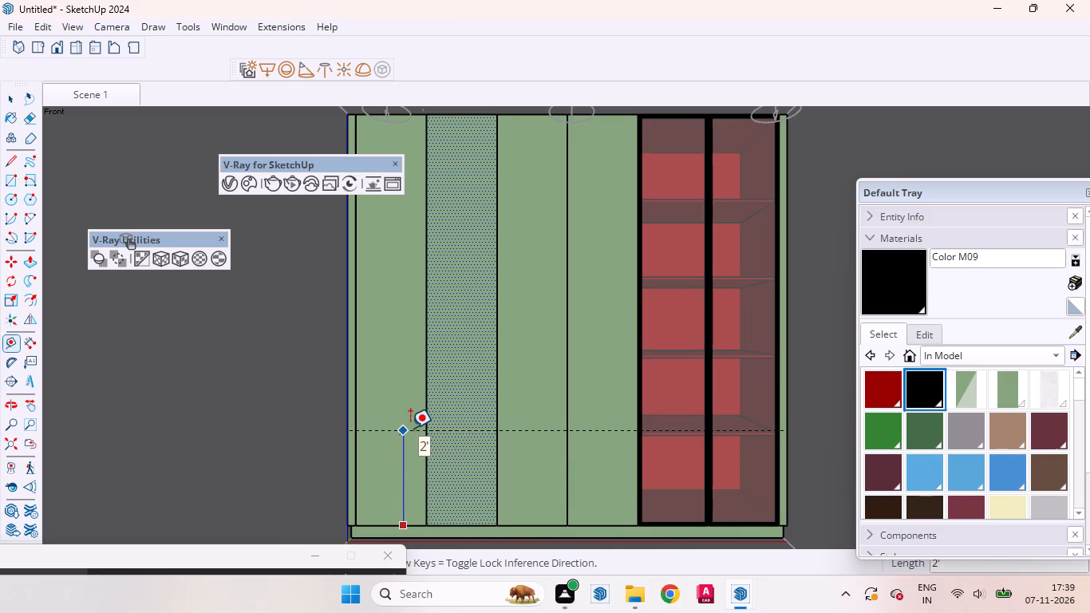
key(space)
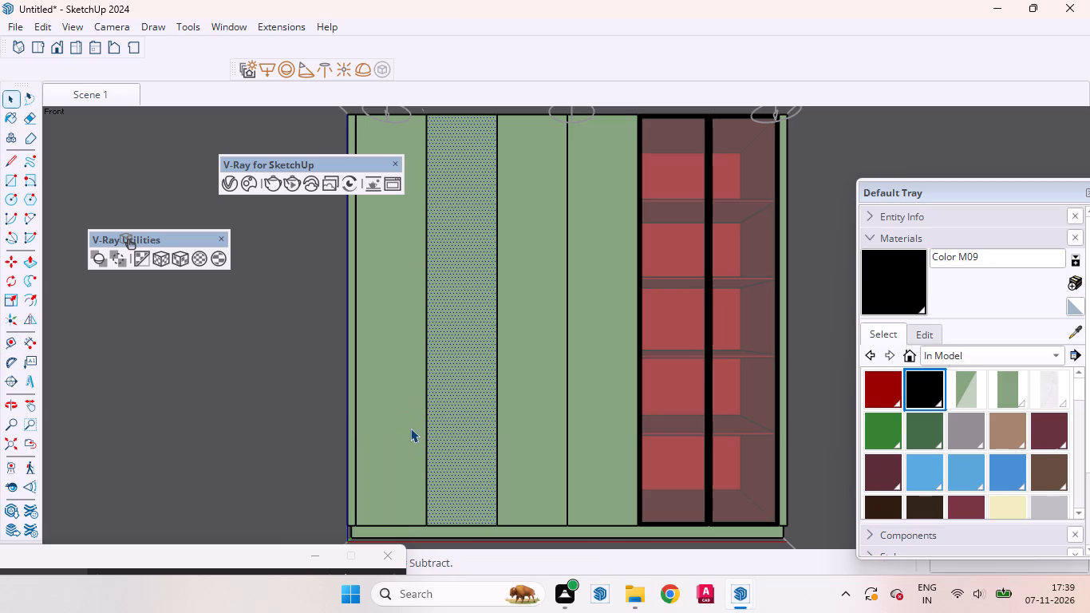
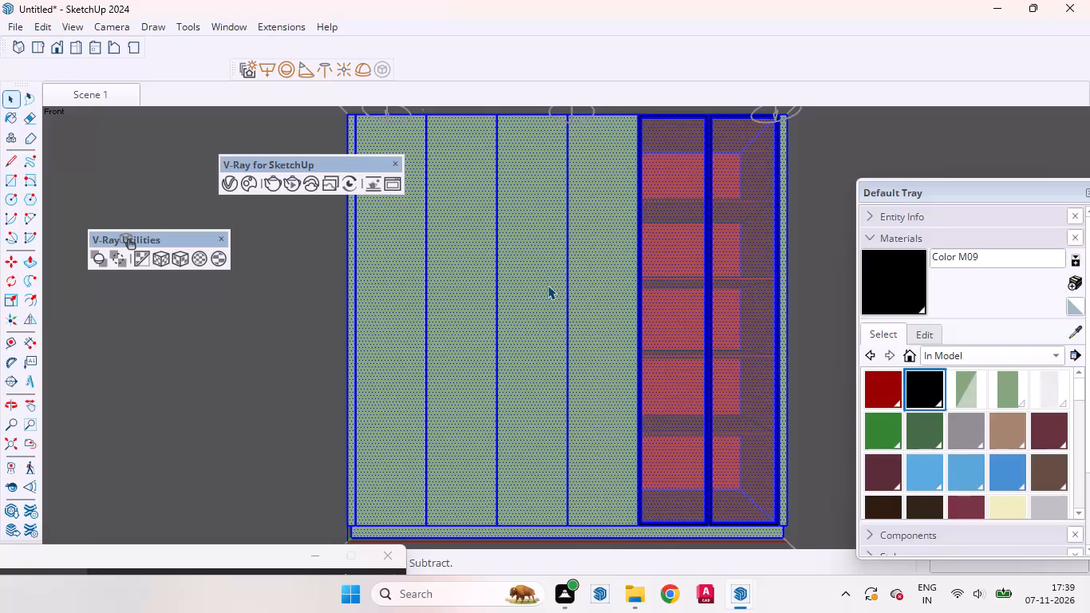
Leave the open group and select the wardrobe as a whole object.
click(233, 332)
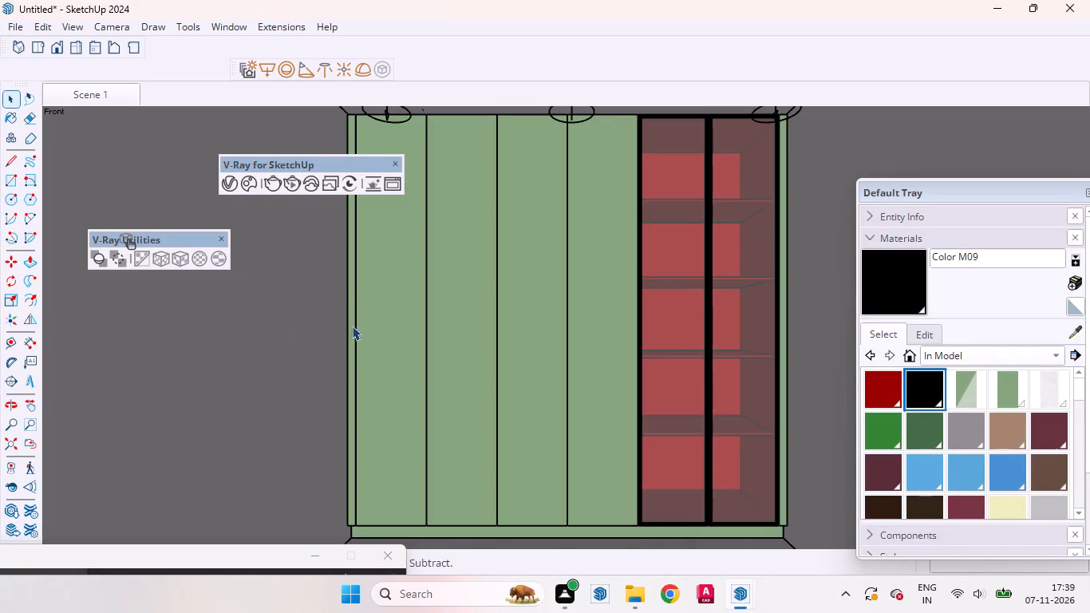
click(376, 325)
click(276, 358)
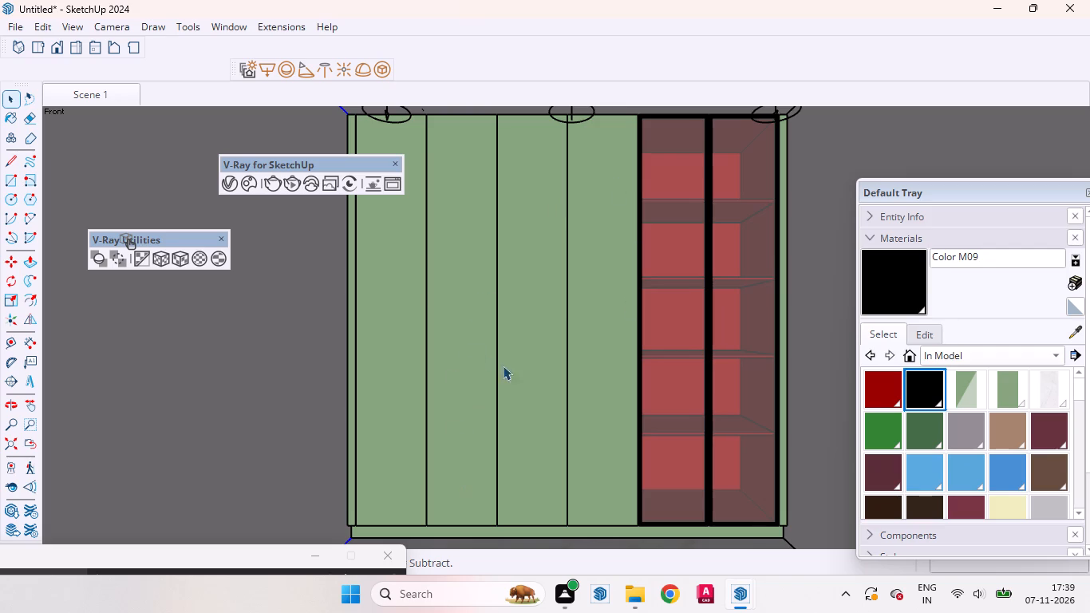
click(424, 303)
click(468, 312)
click(461, 299)
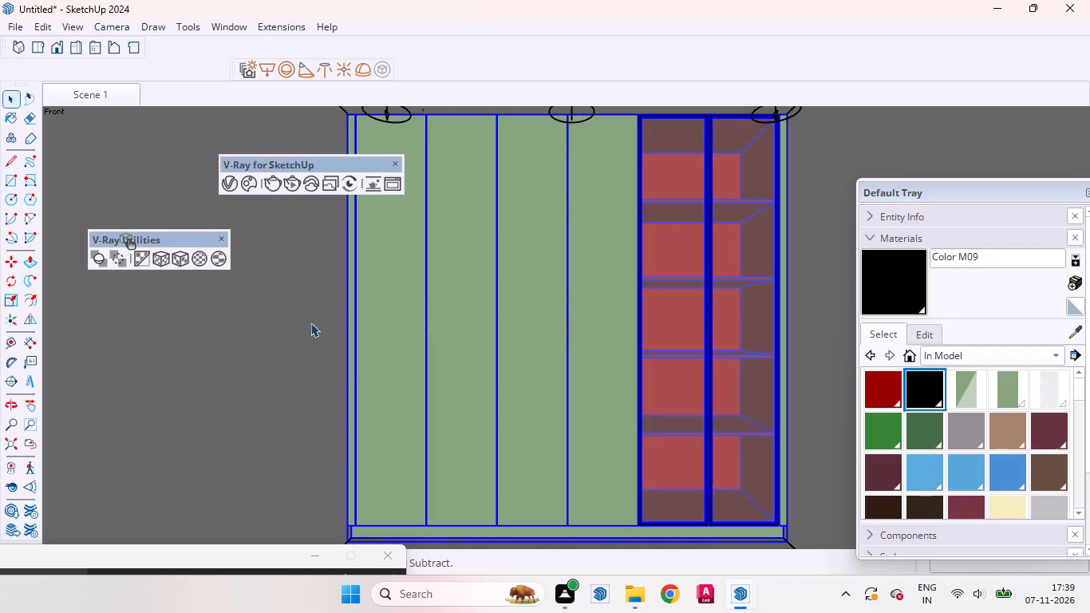
click(297, 322)
click(457, 333)
click(423, 386)
Place a horizontal guide line 1'5" above the bottom edge of the green wardrobe doors with the Tape Measure.
key(t)
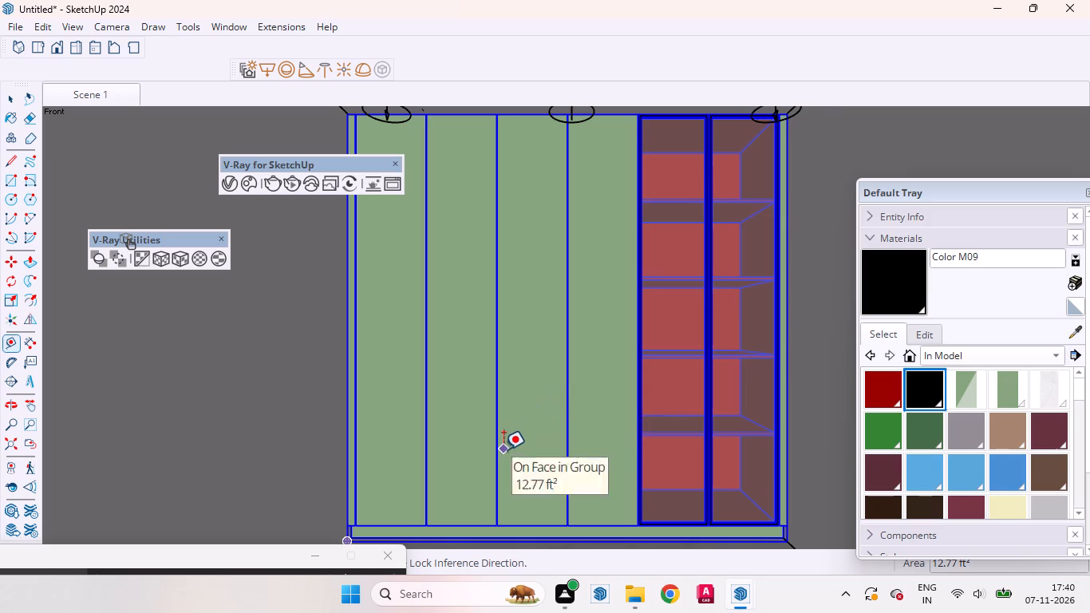
click(457, 523)
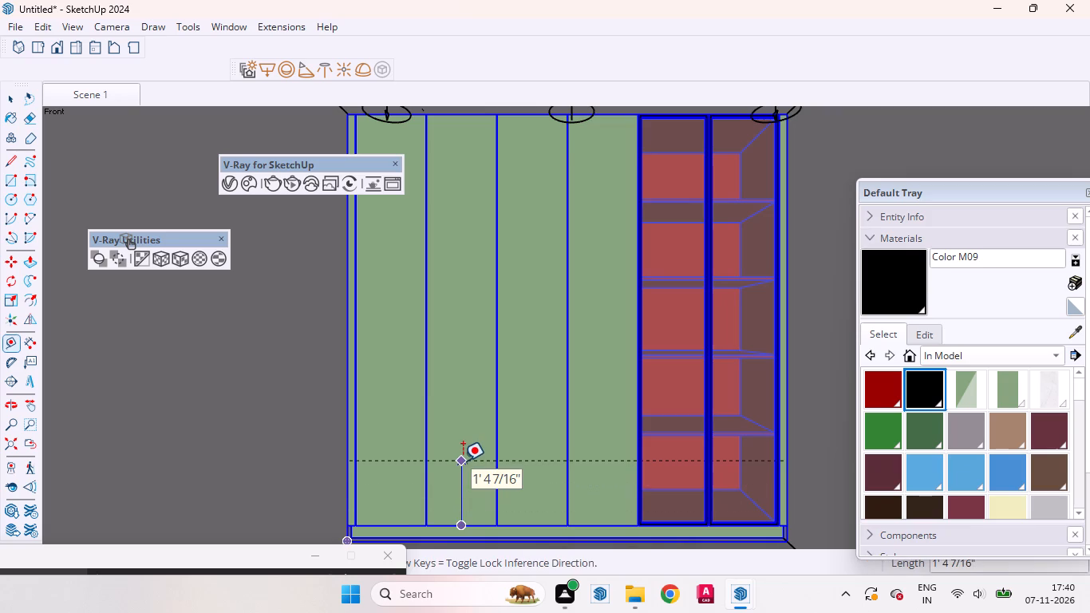
key(1)
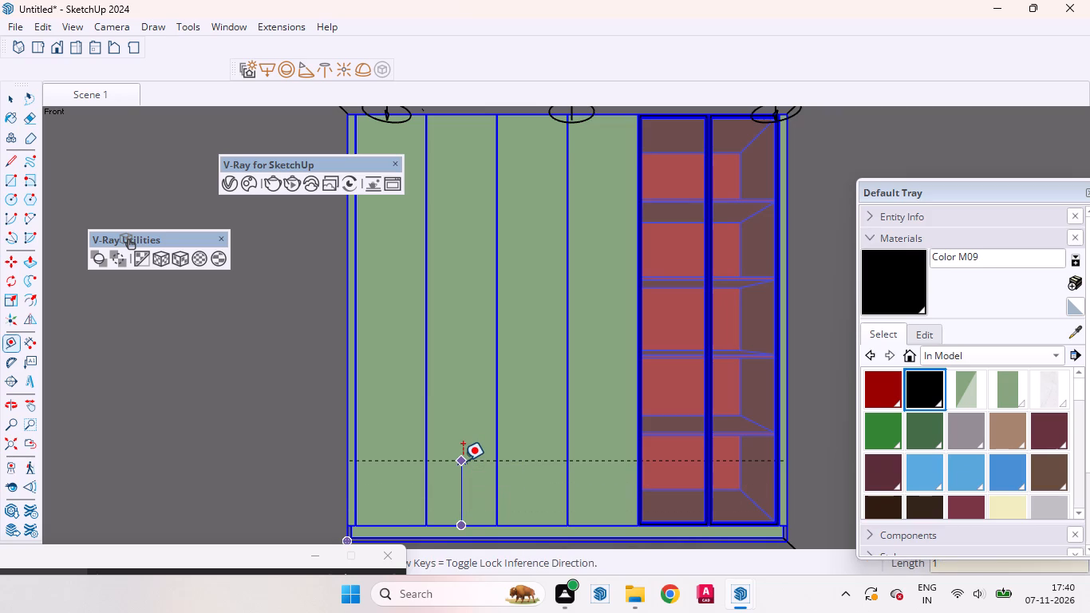
text('5)
key(Return)
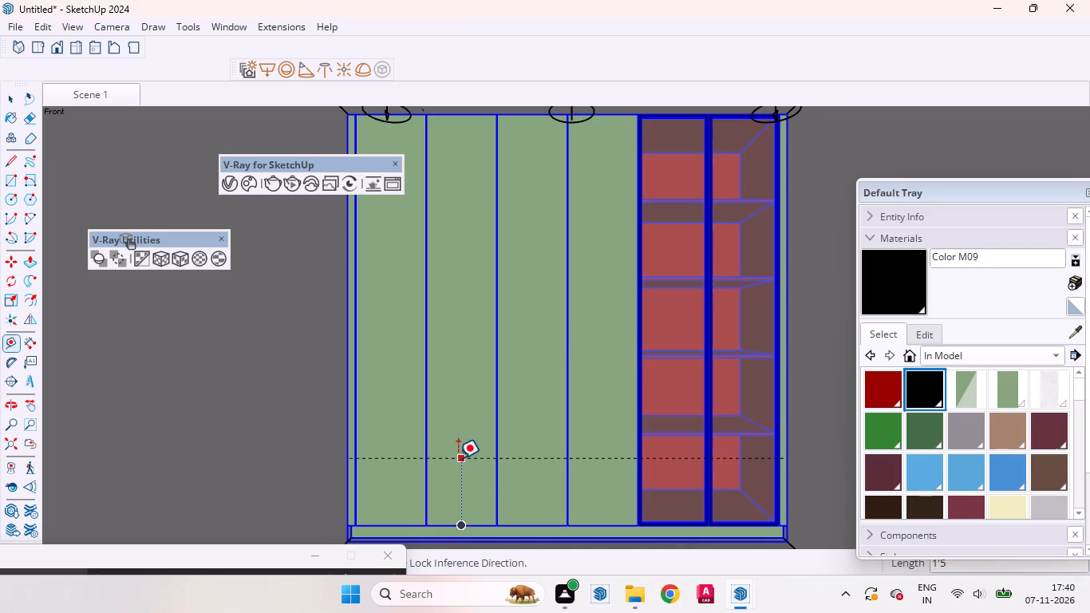
click(458, 458)
key(space)
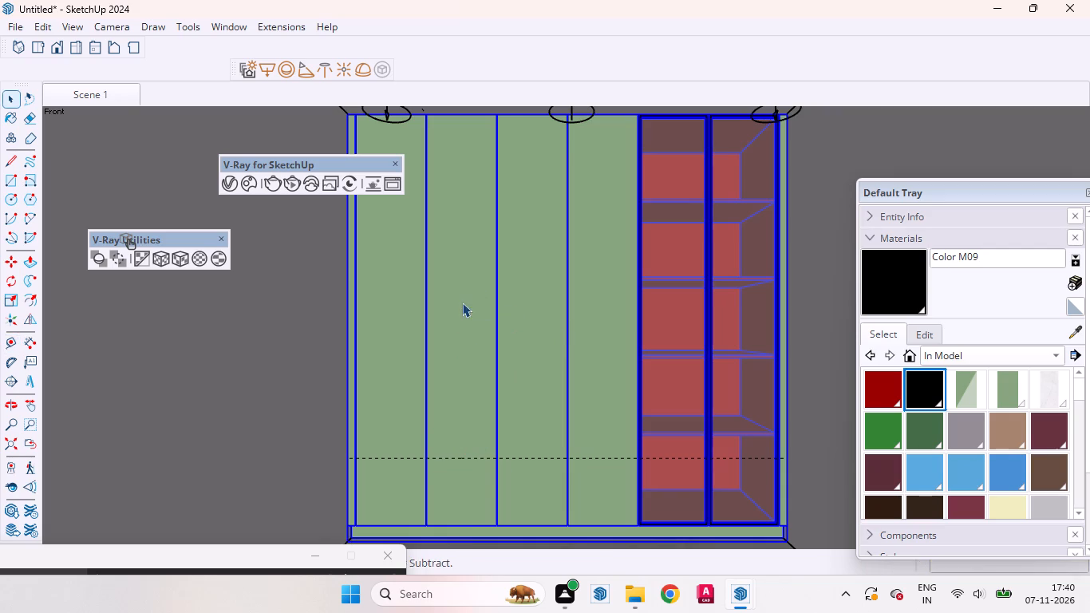
Place a second horizontal guide line 4' above the first one across the wardrobe doors.
text(t)
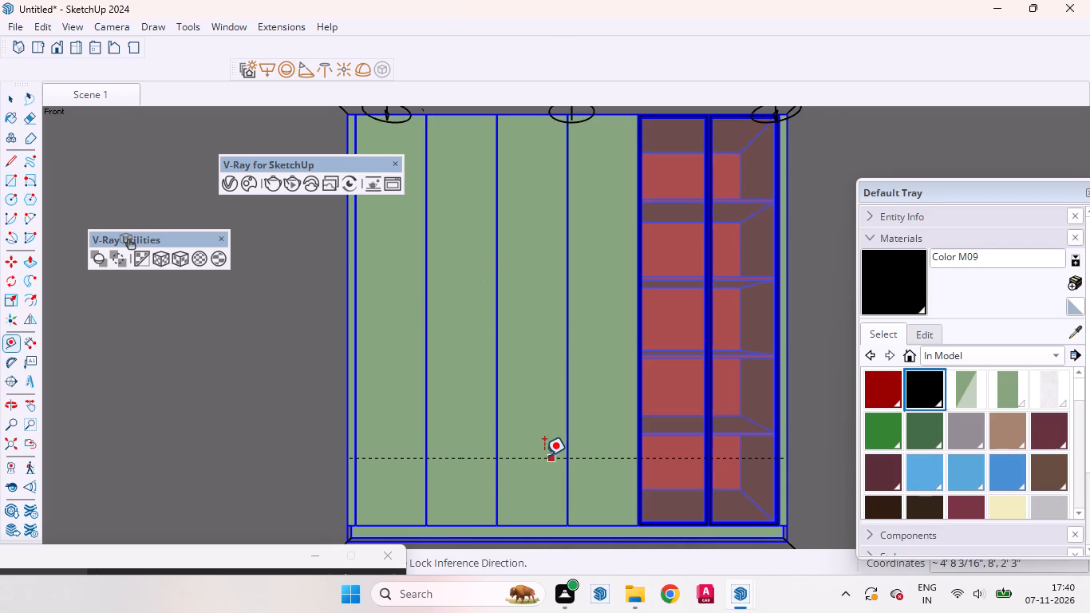
click(535, 456)
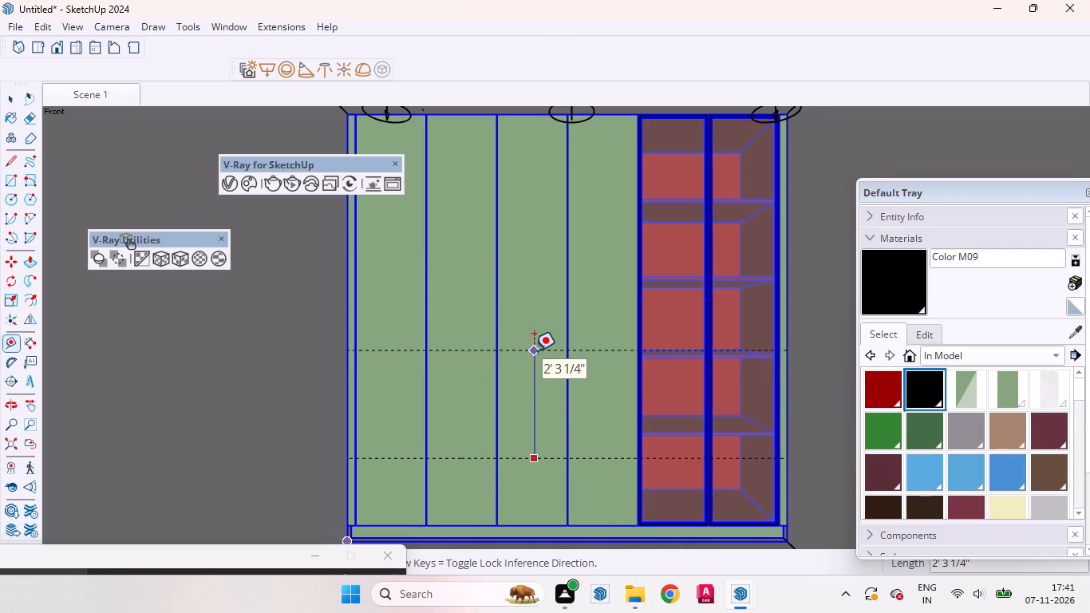
text(4')
key(Return)
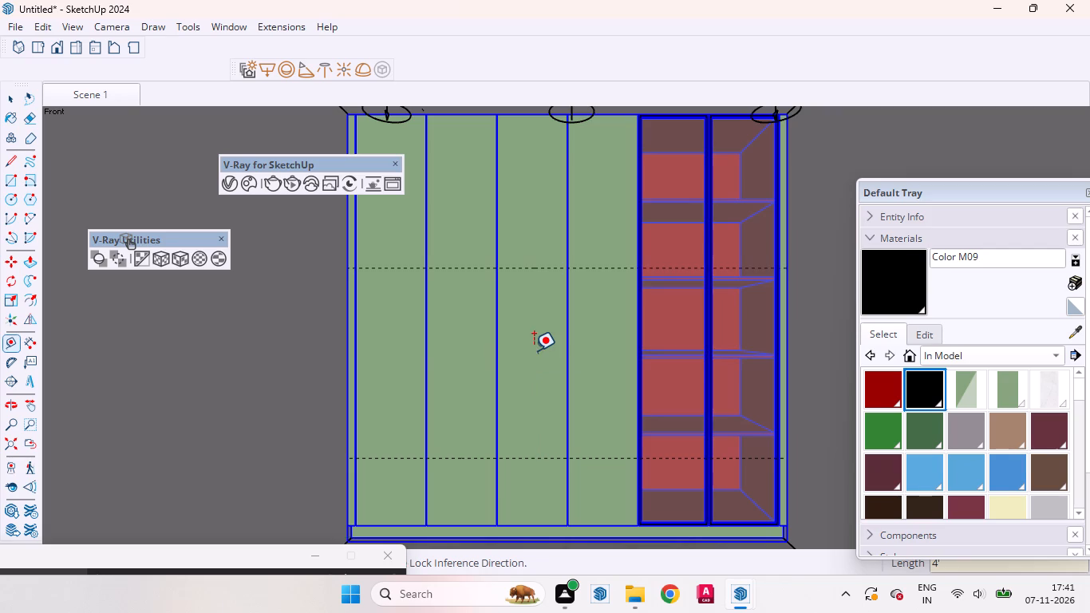
key(space)
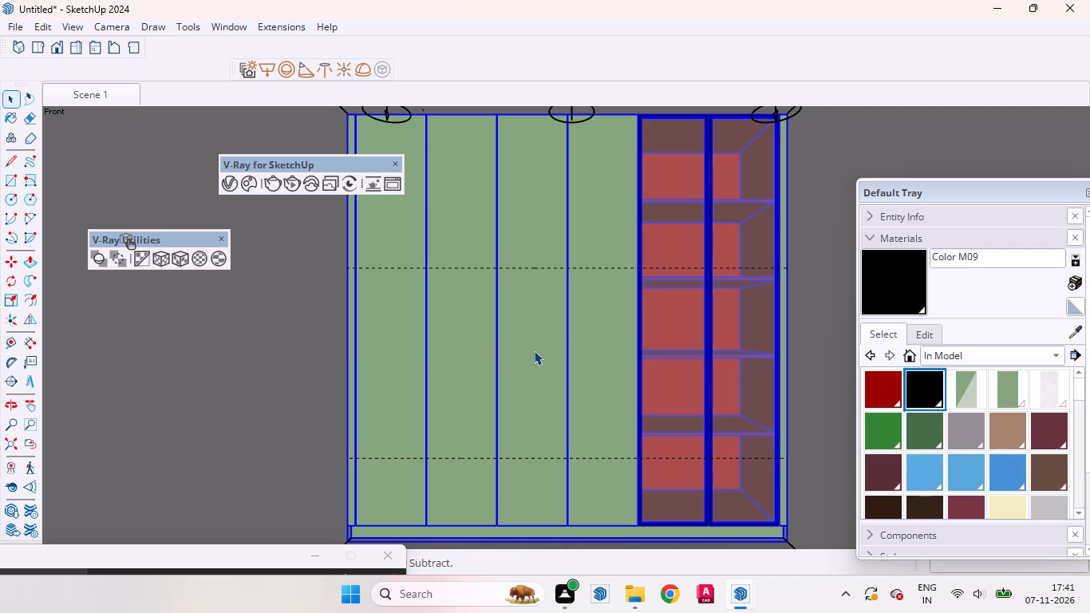
Place a vertical guide line on the second green door, 6" from the joint between the first and second doors.
key(t)
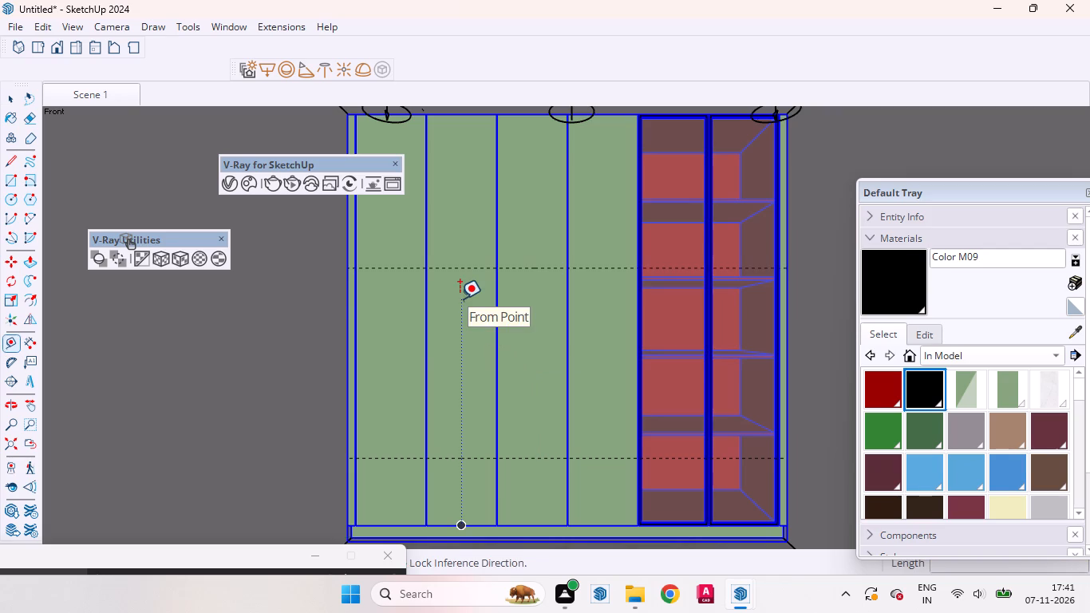
scroll(428, 311, up, 6)
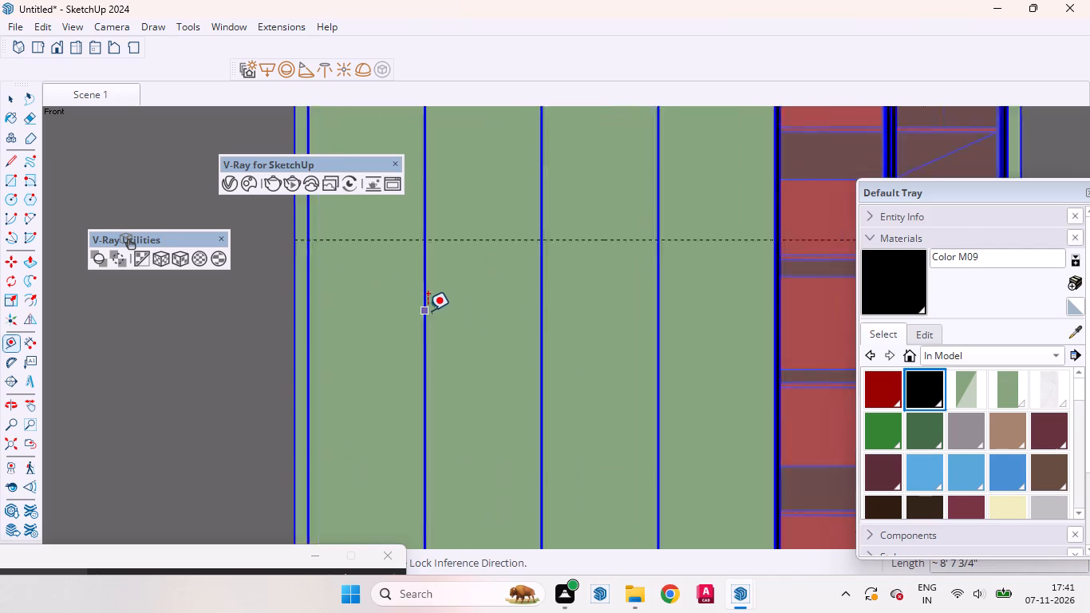
scroll(428, 310, up, 5)
scroll(426, 286, down, 1)
scroll(426, 285, up, 2)
scroll(426, 267, down, 2)
scroll(426, 265, up, 19)
middle_drag(428, 245, 451, 251)
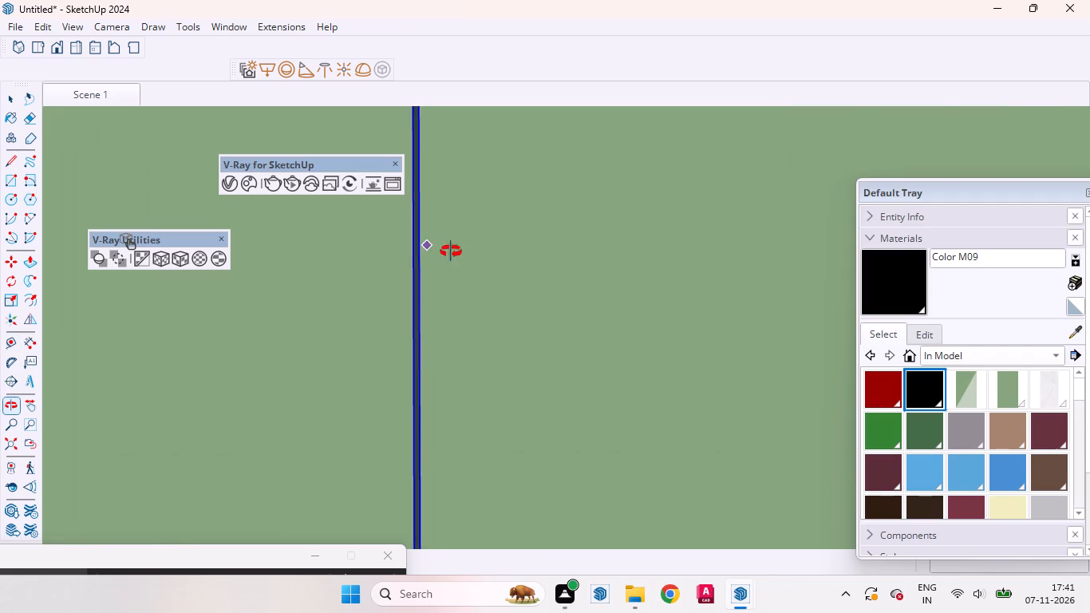
middle_drag(451, 251, 488, 271)
scroll(477, 265, up, 1)
click(413, 254)
scroll(590, 250, down, 2)
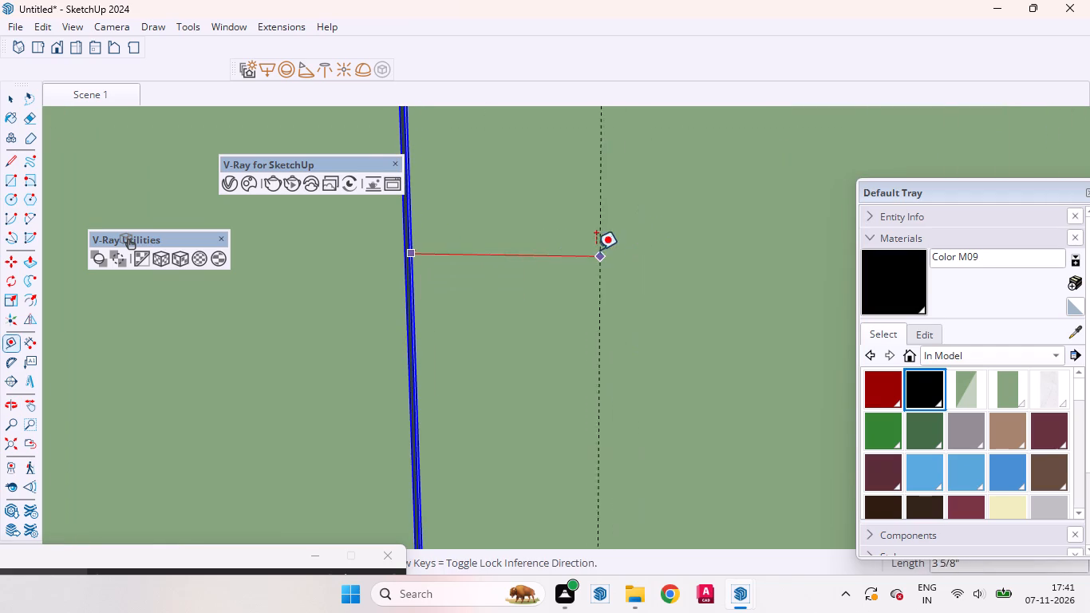
scroll(596, 250, down, 8)
scroll(457, 243, up, 5)
scroll(456, 243, down, 3)
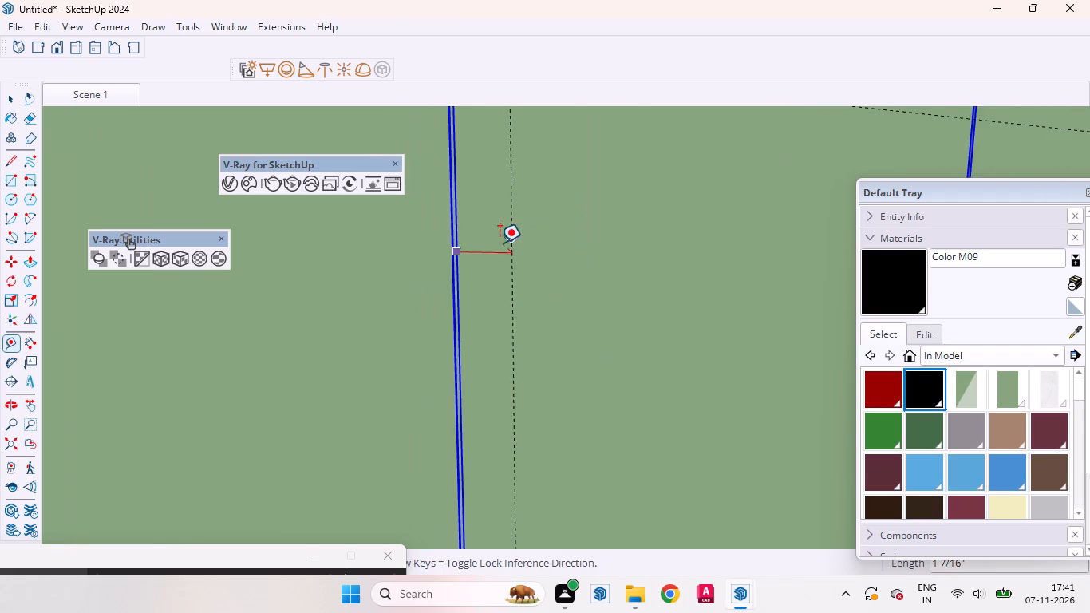
scroll(500, 243, down, 10)
middle_drag(446, 226, 417, 211)
scroll(508, 212, down, 1)
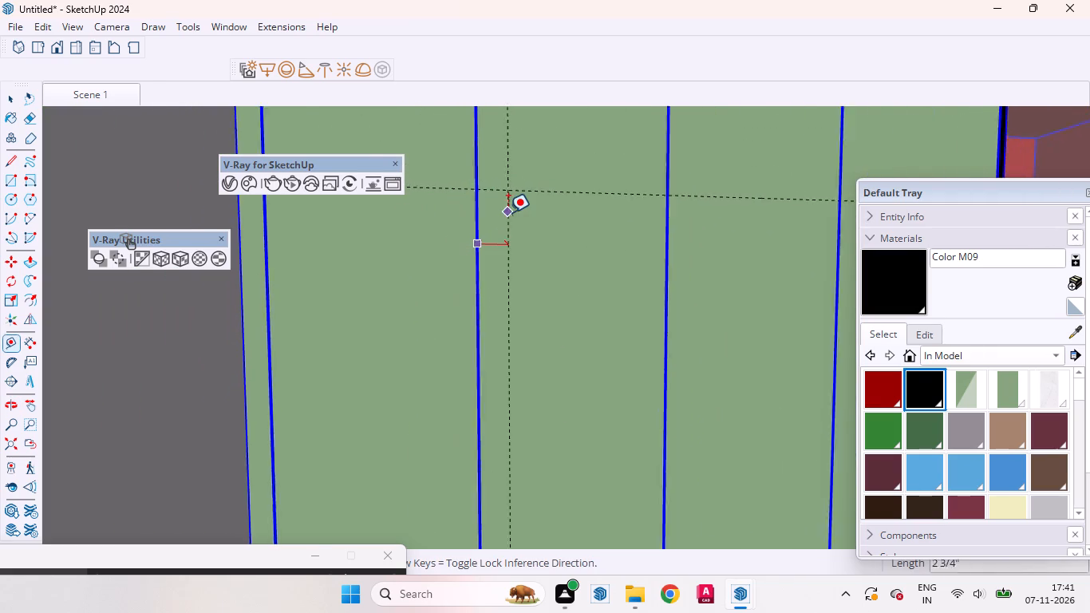
scroll(508, 212, down, 5)
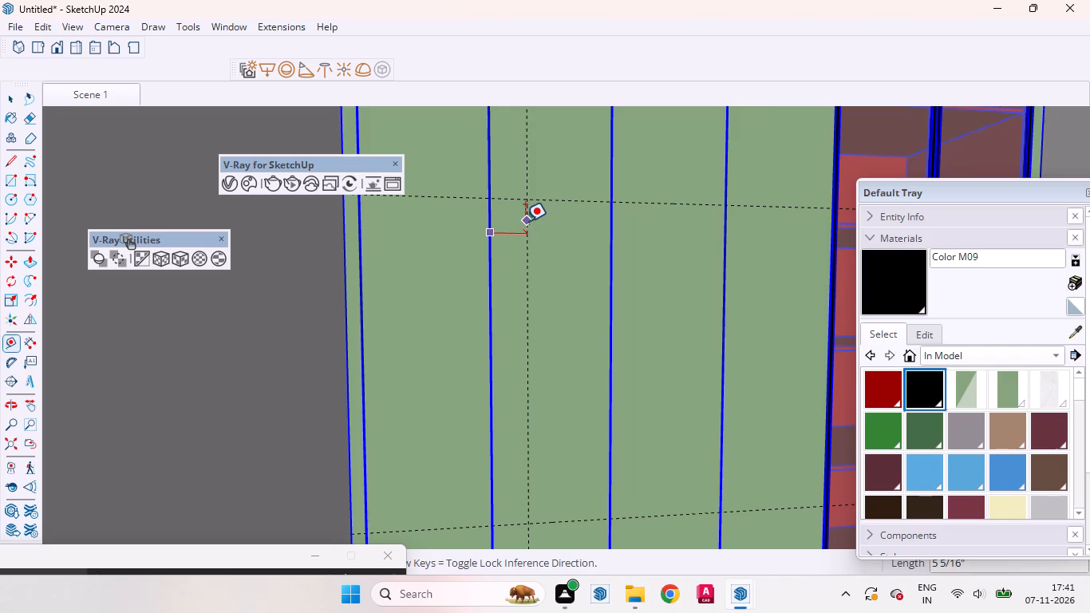
scroll(524, 220, down, 4)
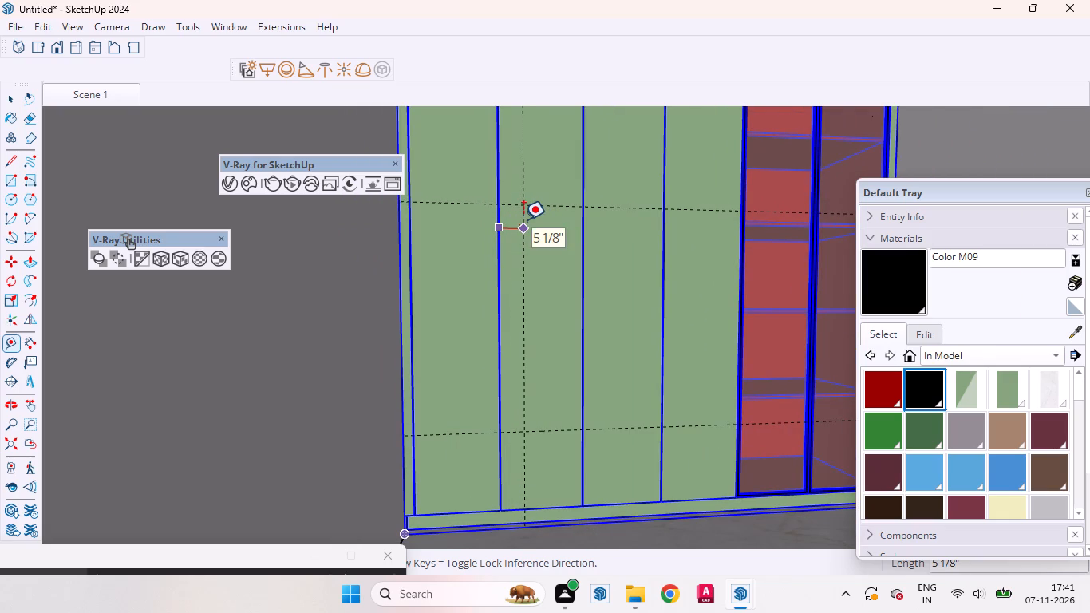
key(6)
key(Return)
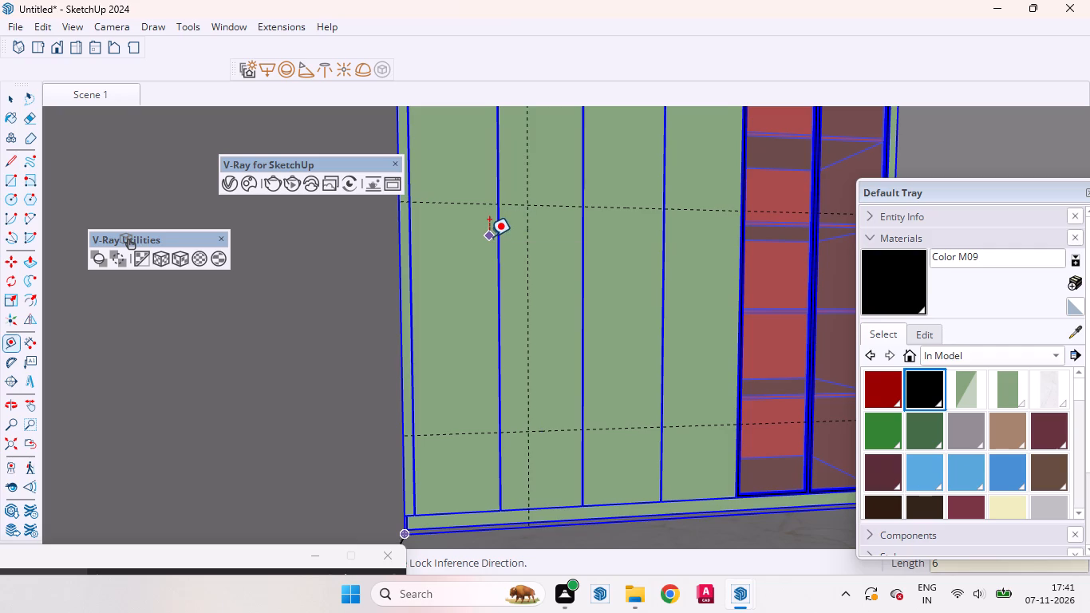
Place a matching vertical guide line on the first green door, 6" from the same door joint.
click(495, 235)
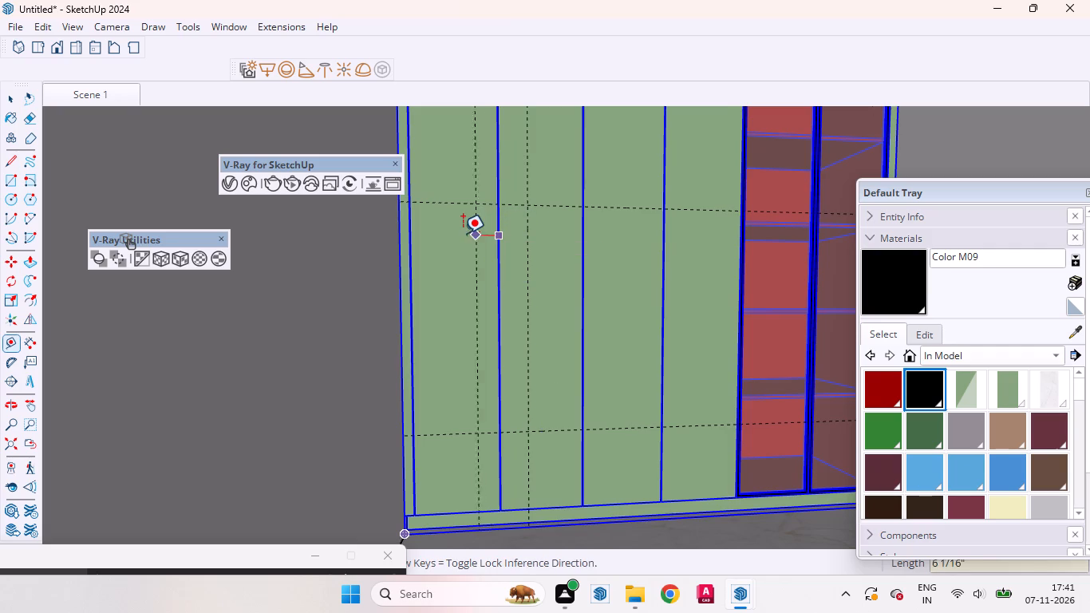
key(6)
key(Return)
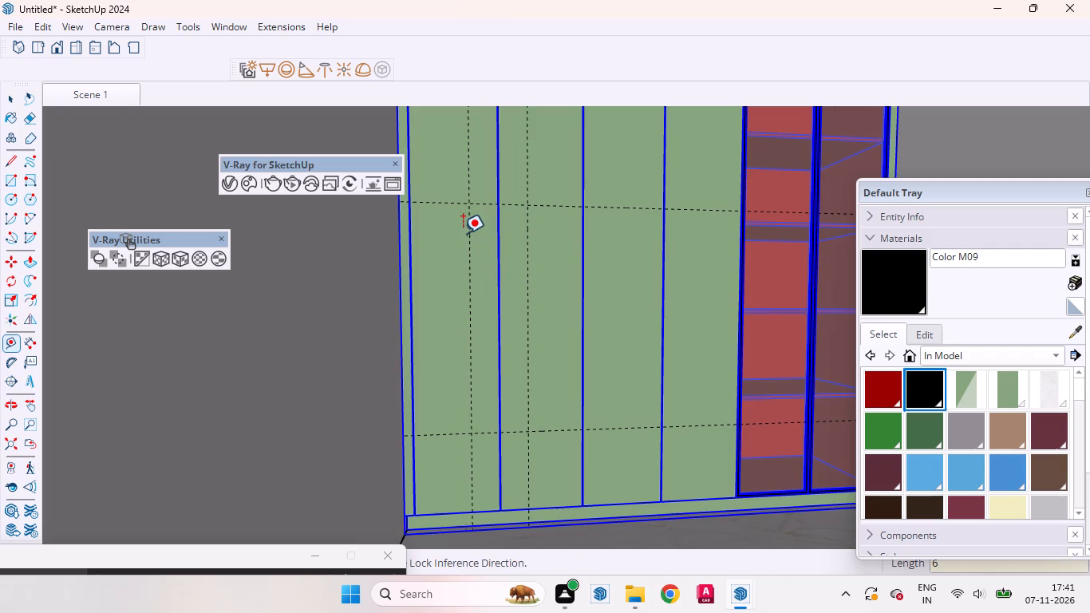
key(space)
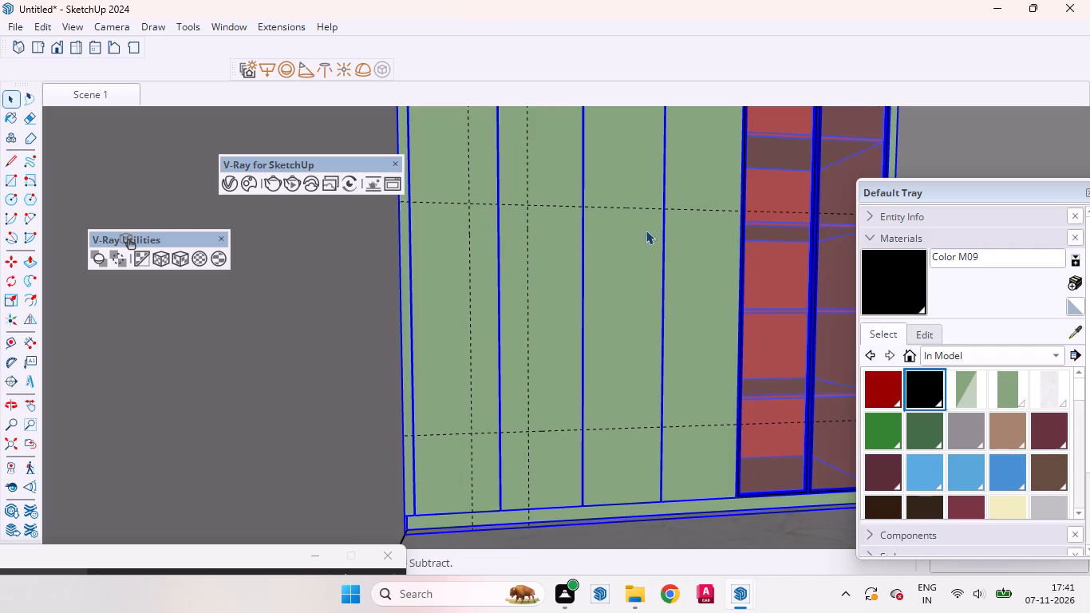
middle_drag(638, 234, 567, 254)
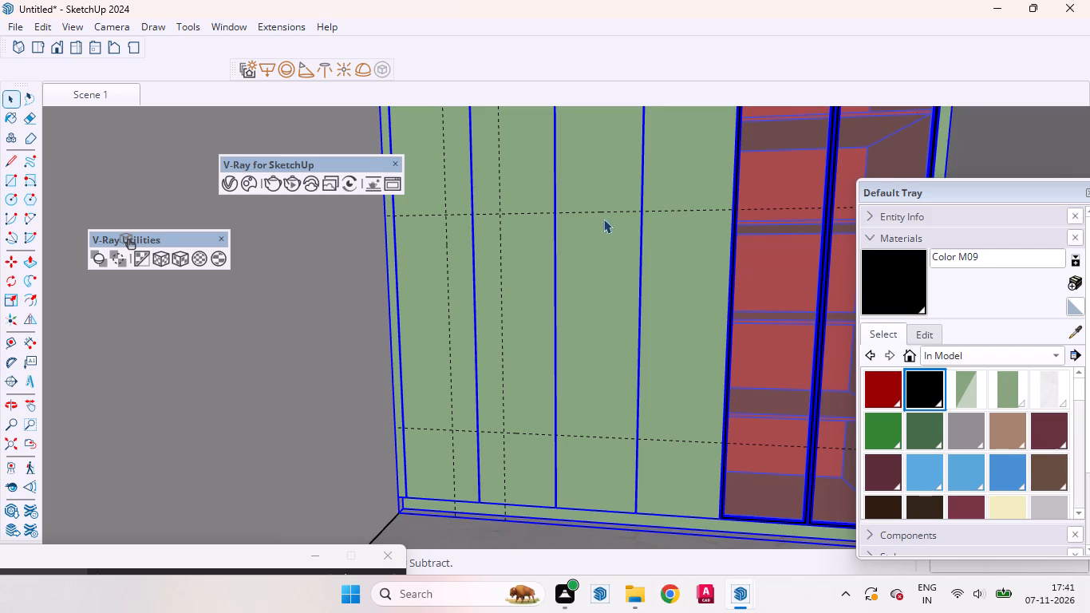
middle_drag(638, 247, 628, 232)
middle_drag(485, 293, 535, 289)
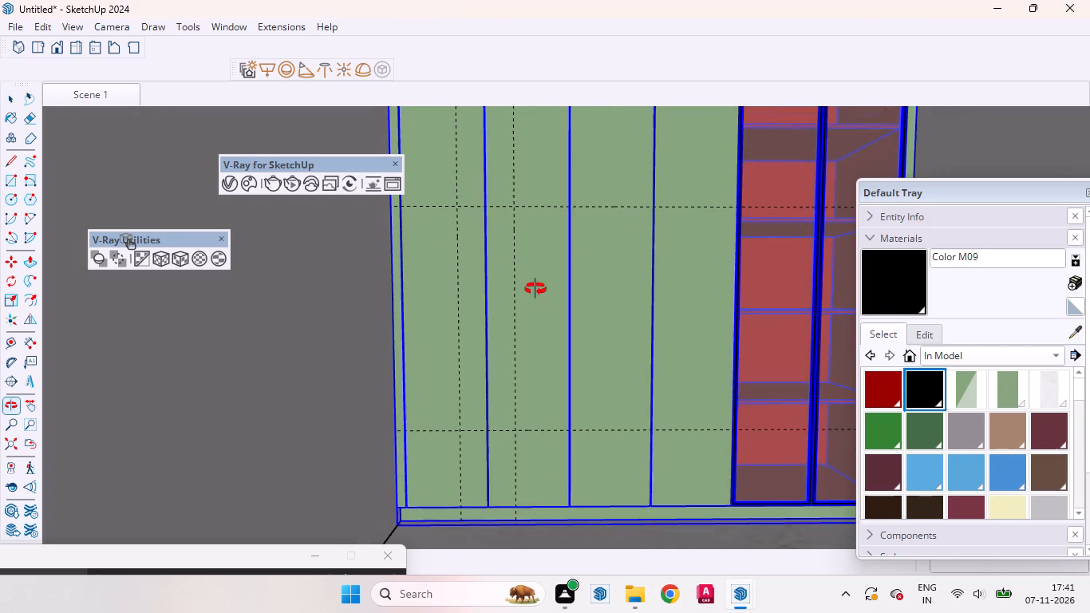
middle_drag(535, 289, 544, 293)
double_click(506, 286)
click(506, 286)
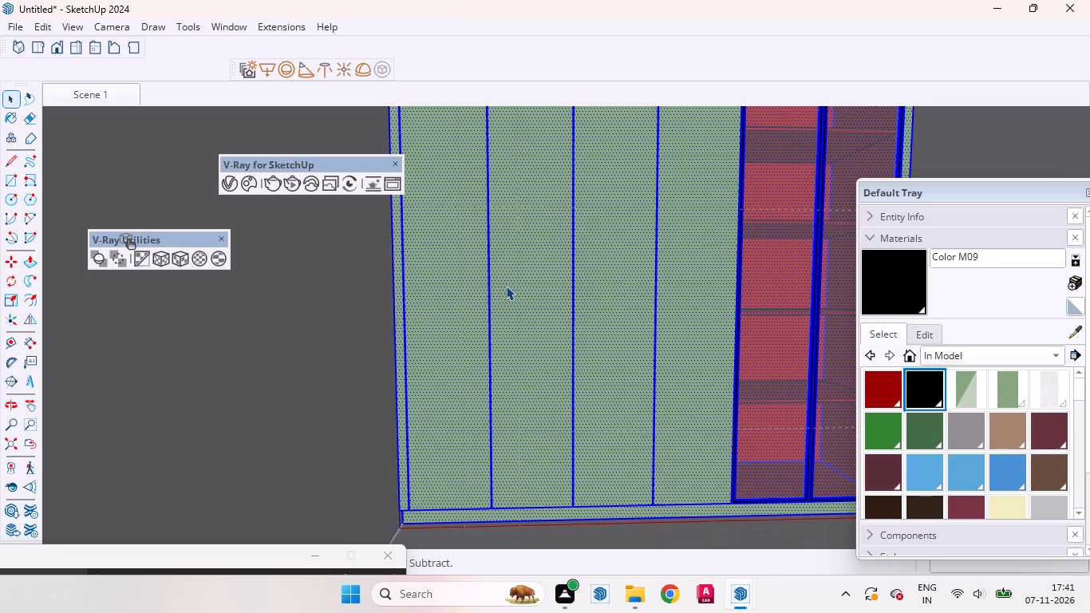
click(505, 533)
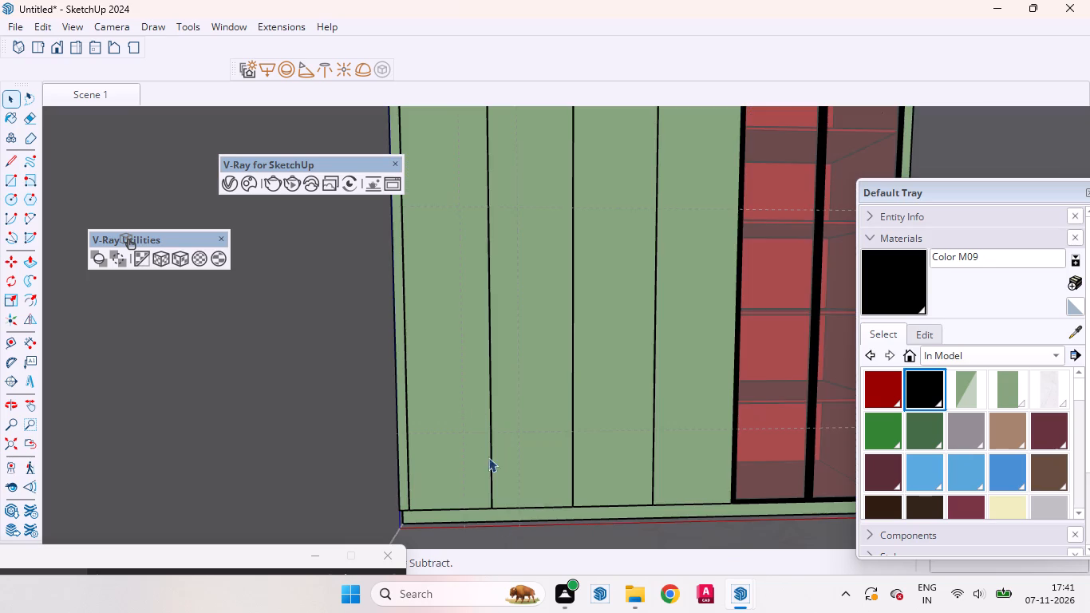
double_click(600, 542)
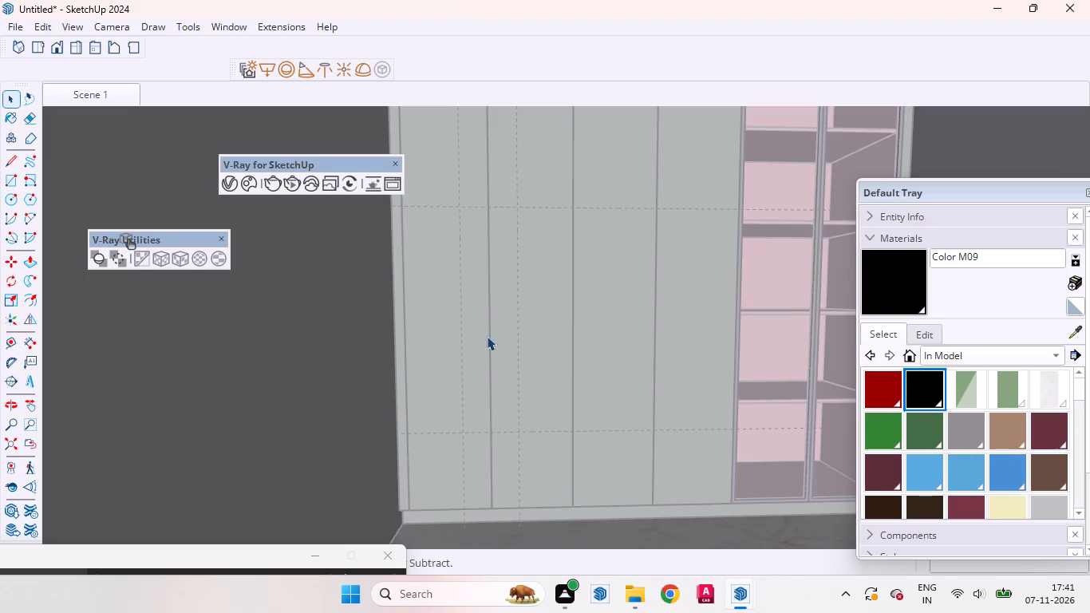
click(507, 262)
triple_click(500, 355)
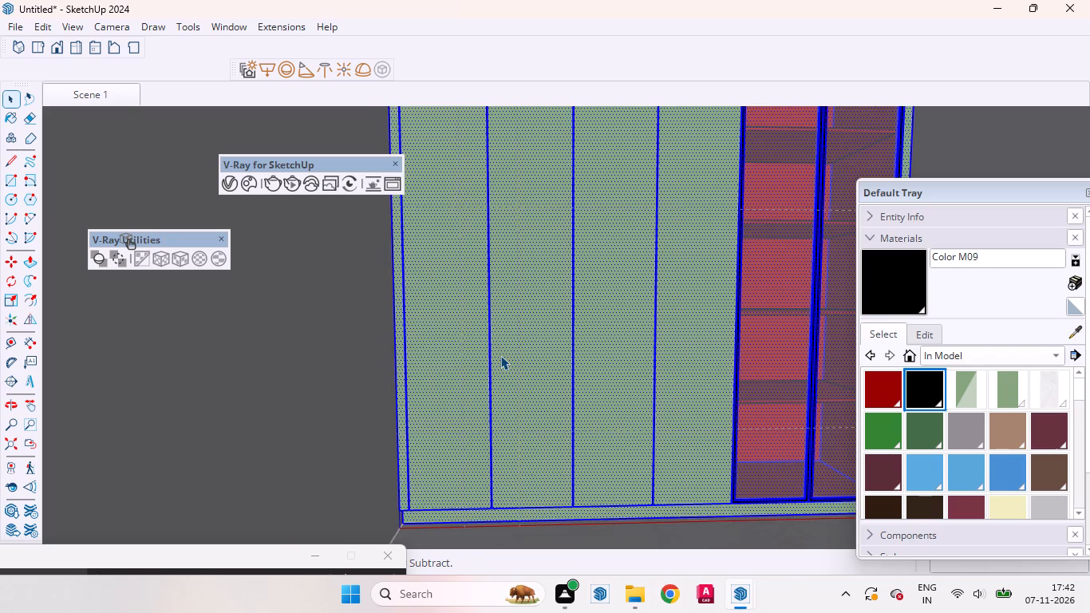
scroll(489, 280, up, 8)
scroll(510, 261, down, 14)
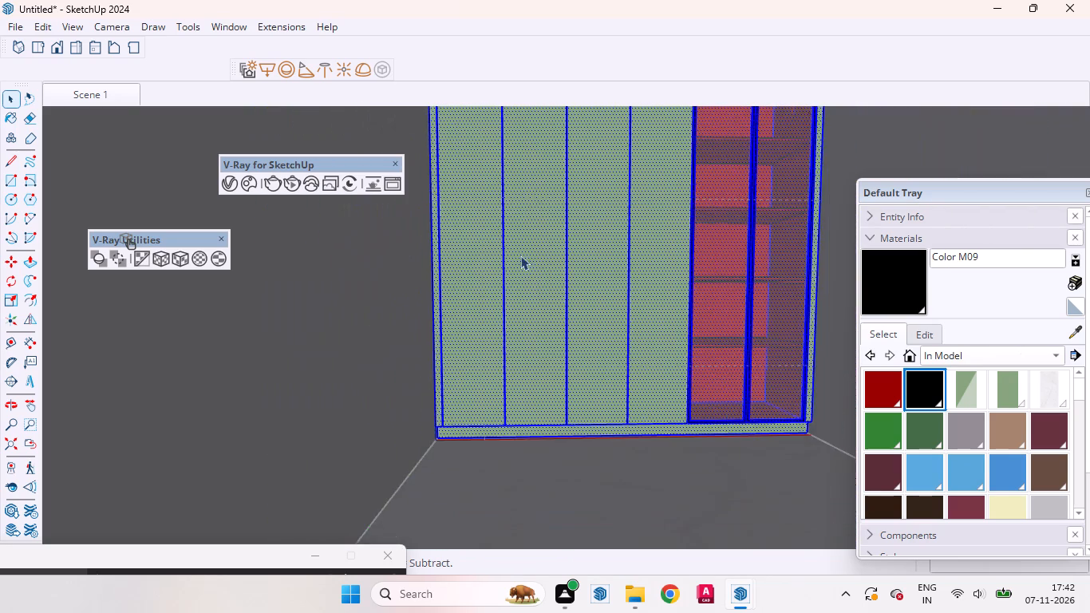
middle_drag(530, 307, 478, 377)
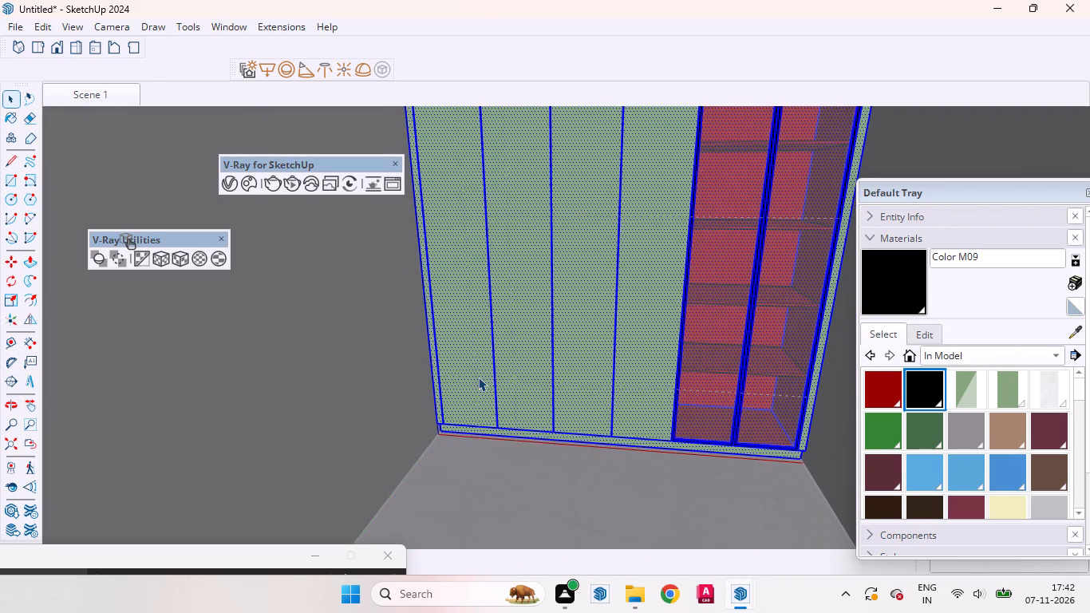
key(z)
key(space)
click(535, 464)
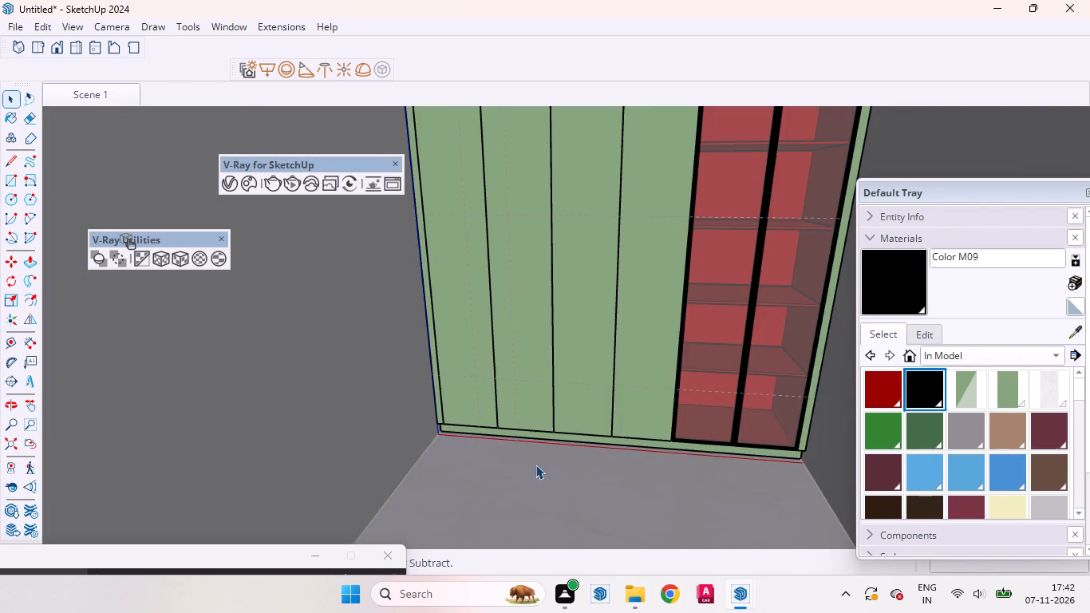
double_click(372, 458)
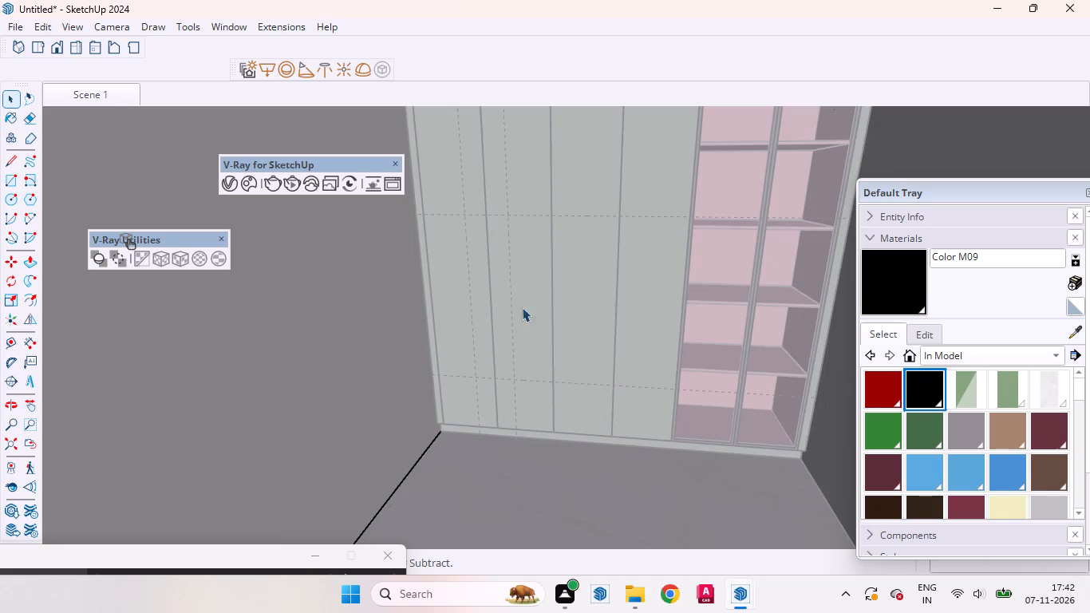
Inside the wardrobe group, draw a 4' by 1' rectangle between the guide intersections, spanning the joint of the first two green doors.
scroll(494, 316, up, 3)
click(457, 529)
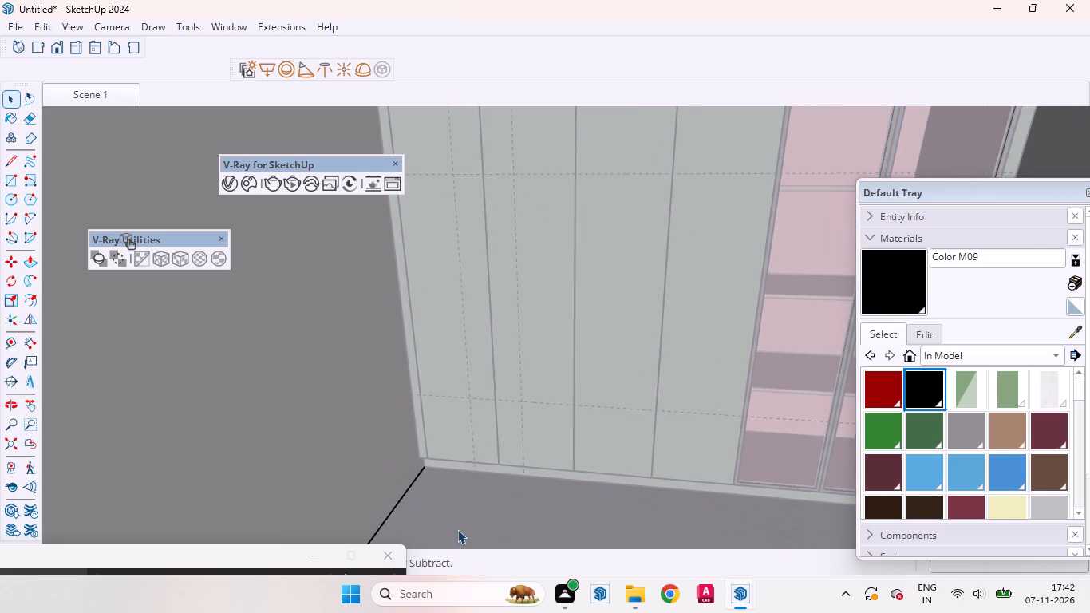
click(505, 317)
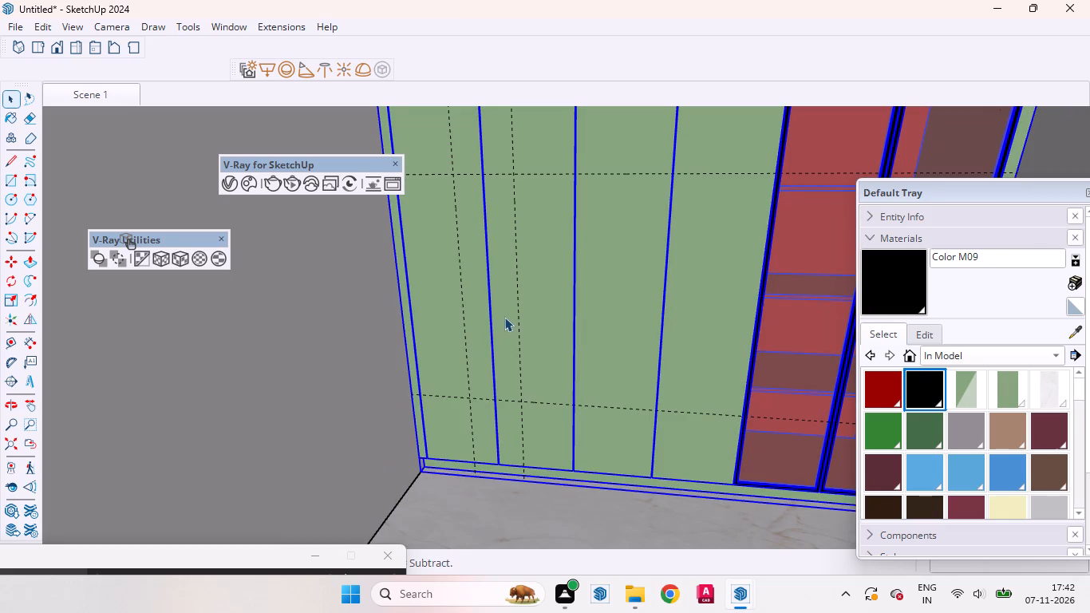
double_click(503, 318)
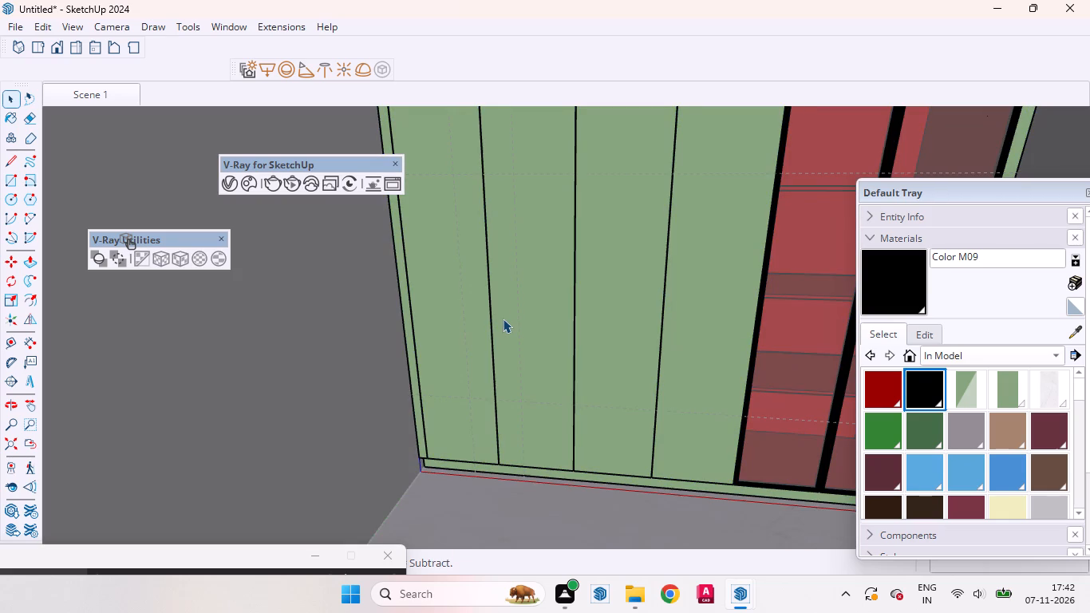
click(525, 260)
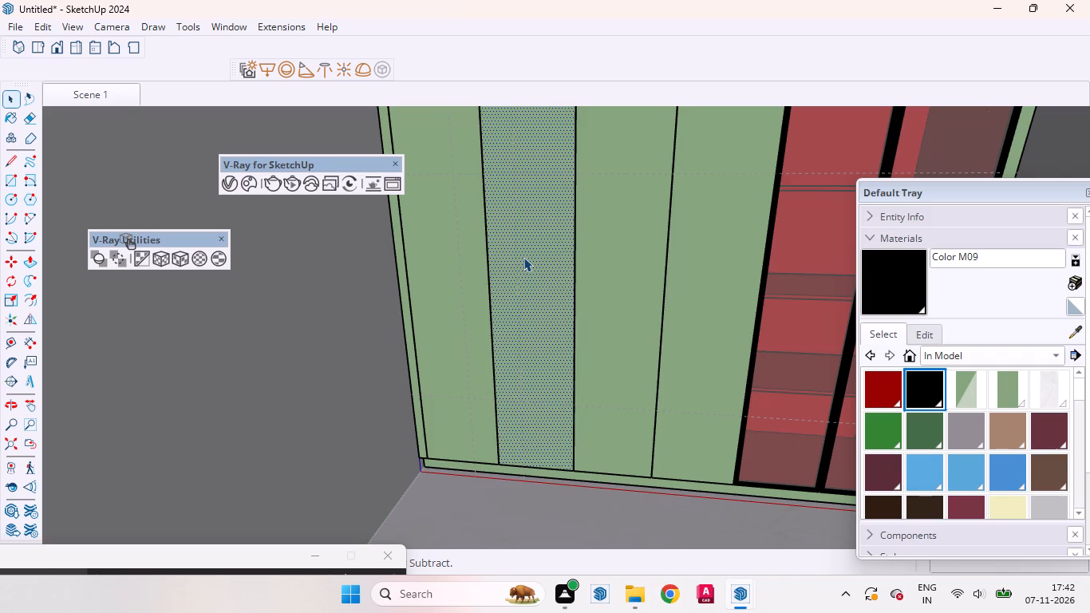
key(r)
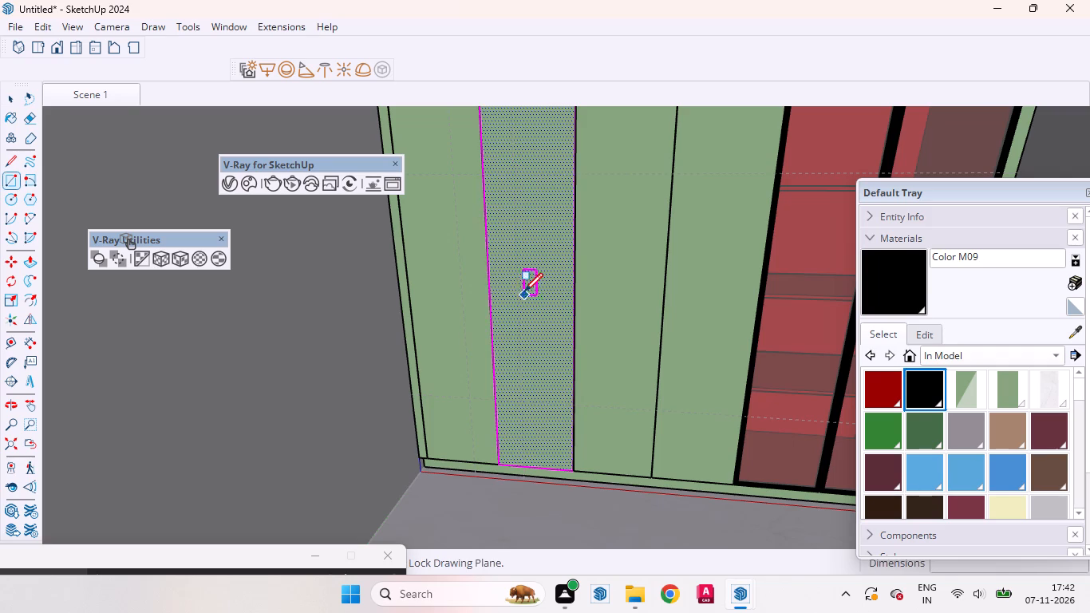
key(space)
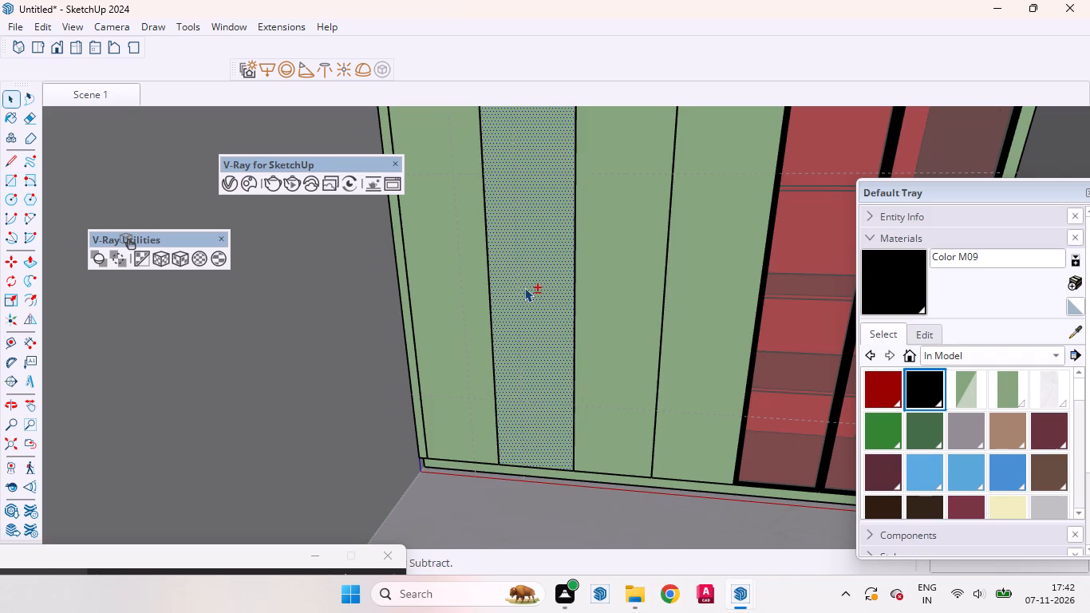
shift+click(524, 287)
key(r)
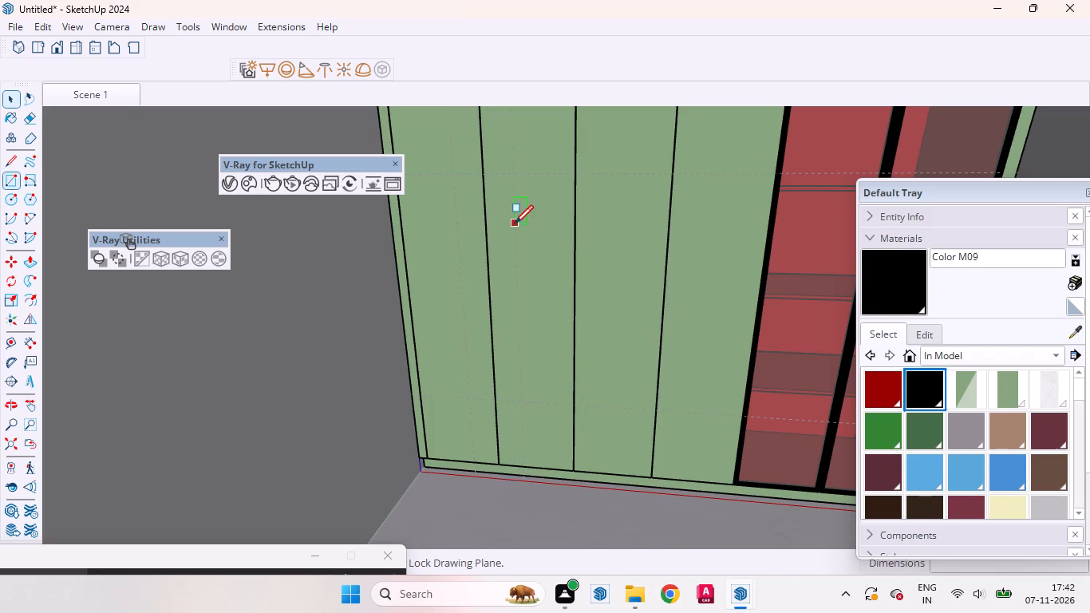
click(516, 176)
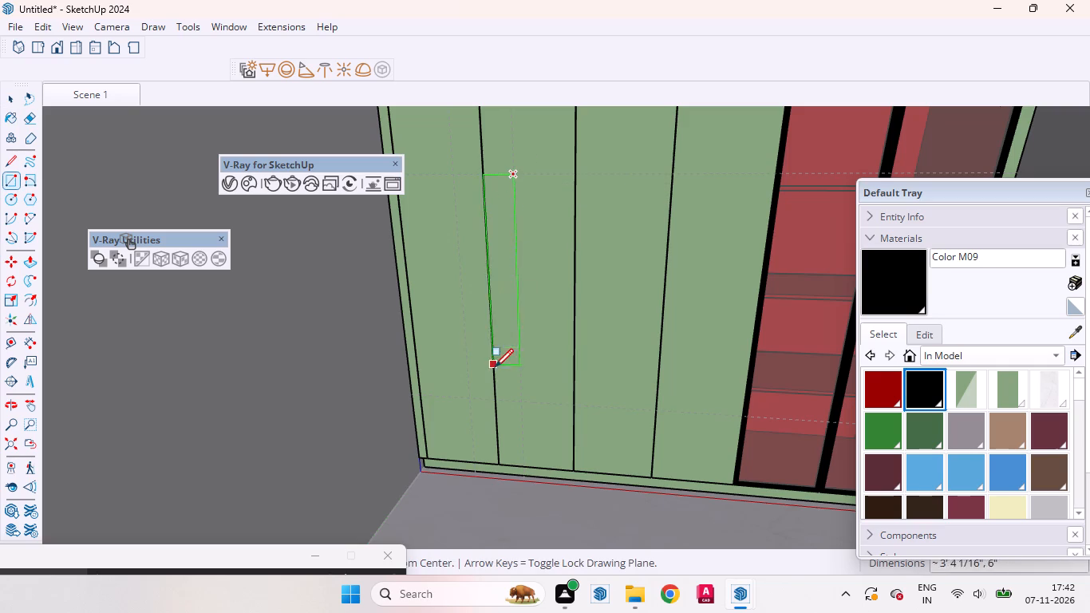
click(473, 395)
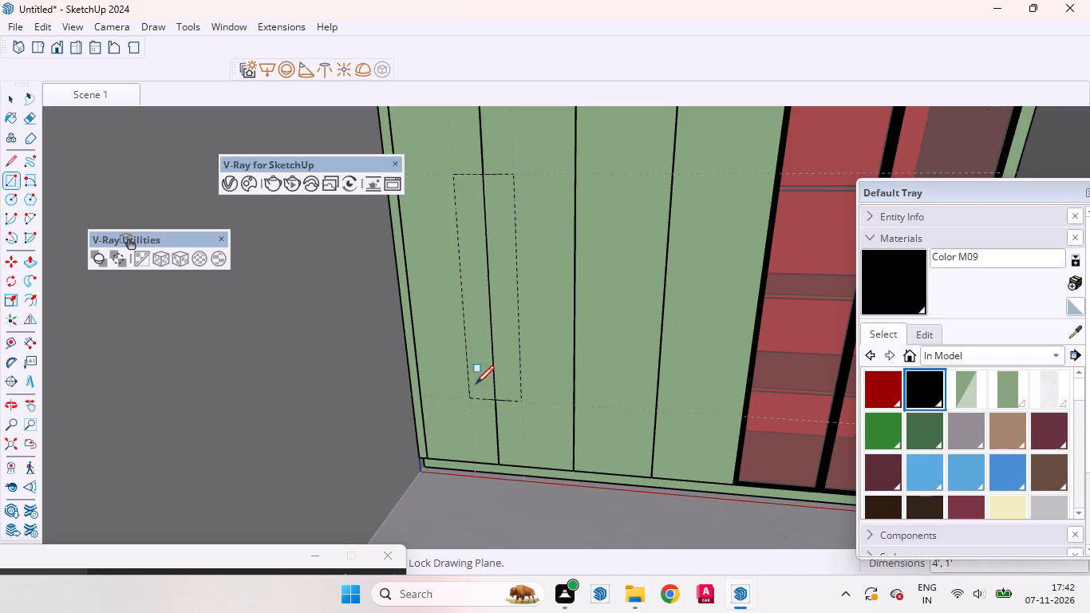
key(space)
click(504, 303)
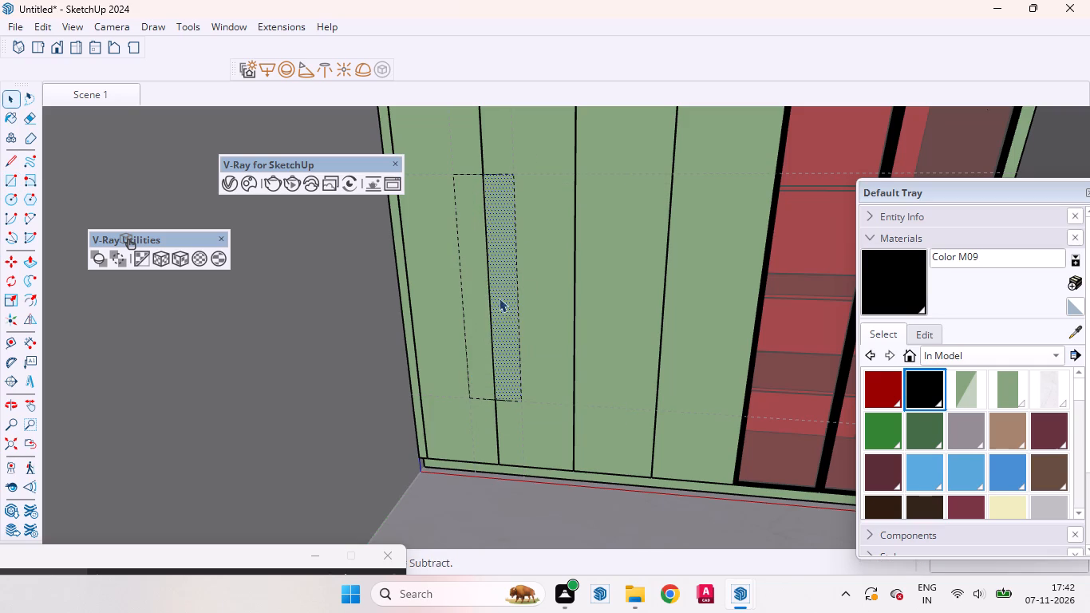
click(472, 282)
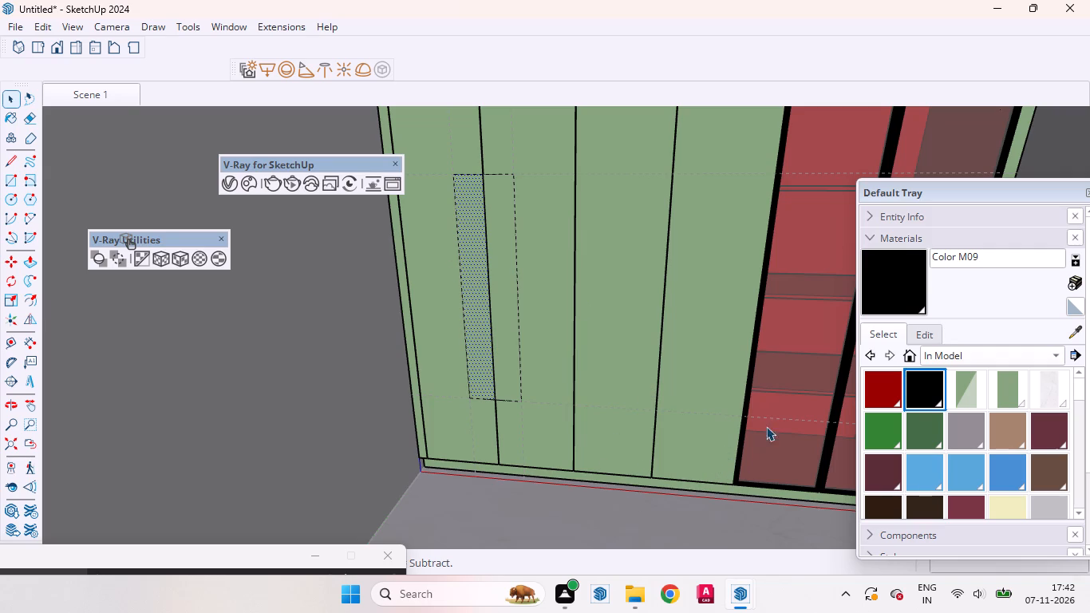
Place a horizontal guide line 6" below the top edge of the rectangle with the Tape Measure.
scroll(685, 345, down, 2)
scroll(696, 326, up, 1)
scroll(696, 326, down, 1)
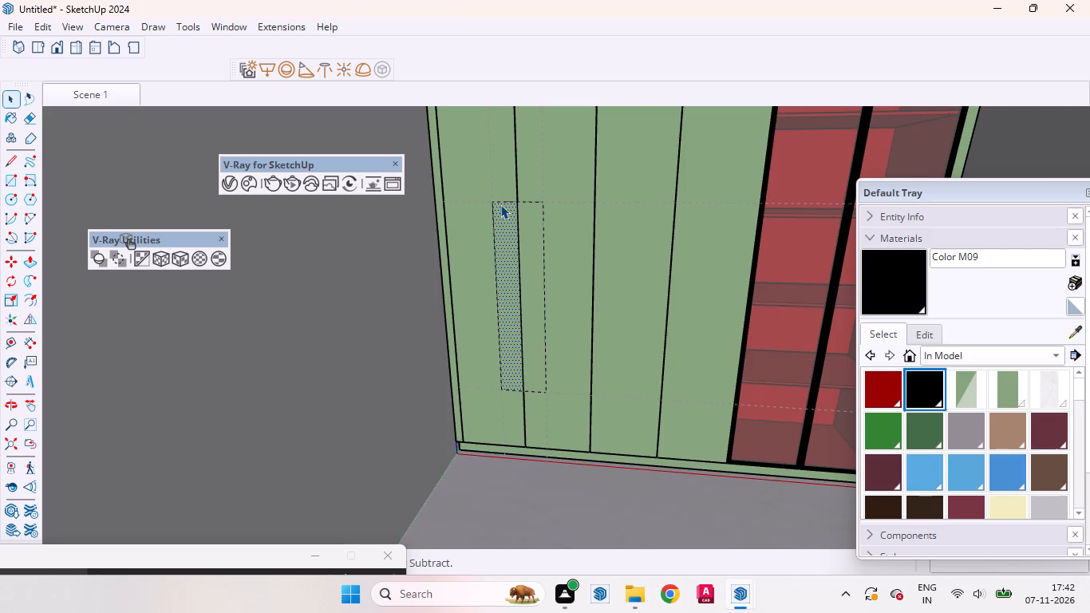
key(t)
scroll(550, 218, up, 4)
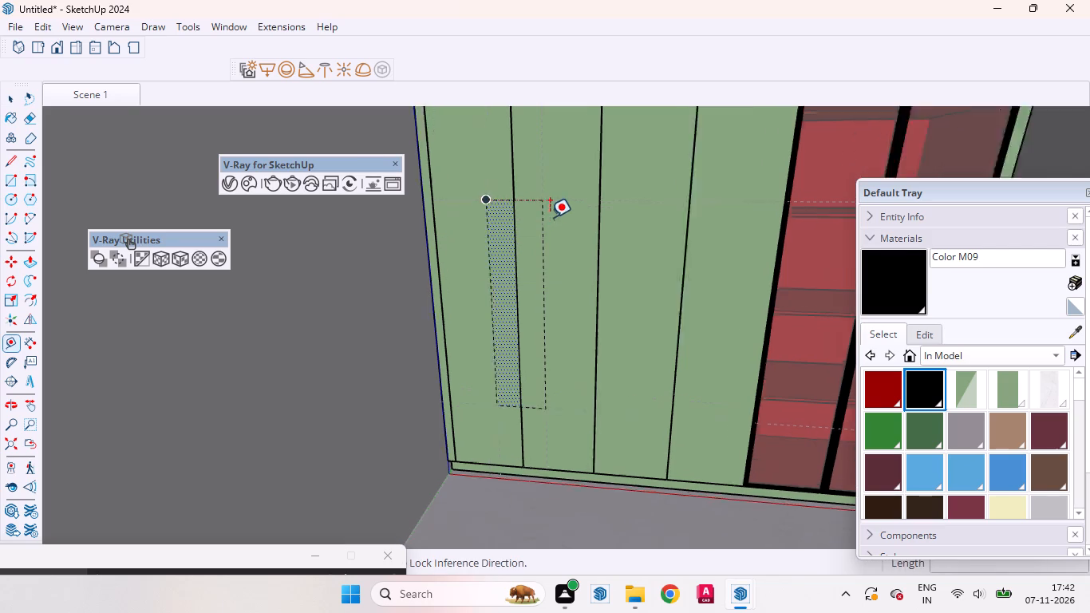
scroll(550, 217, up, 3)
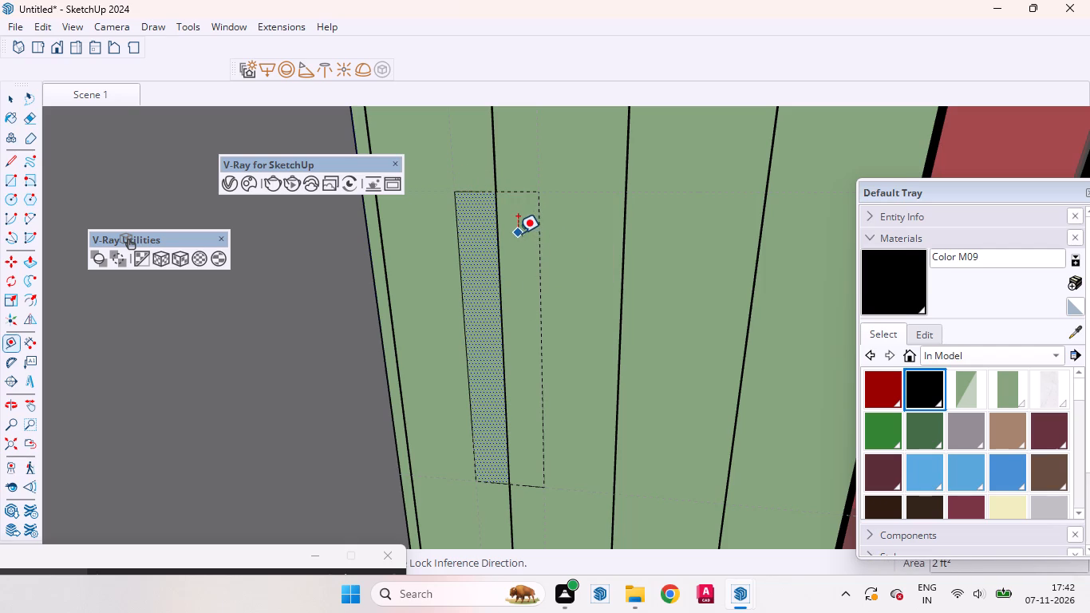
click(477, 192)
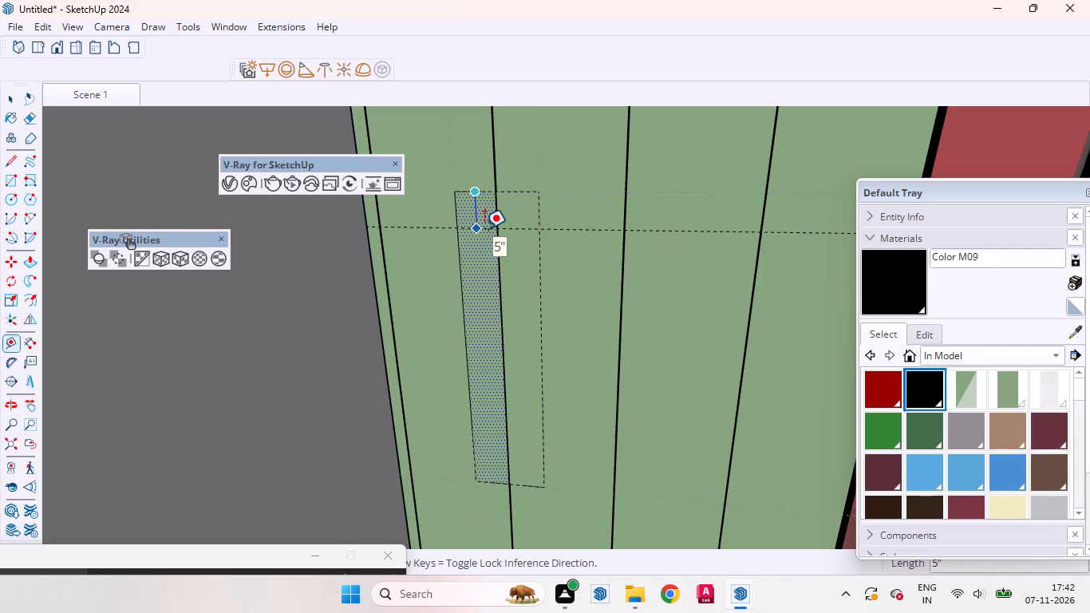
key(6)
key(Return)
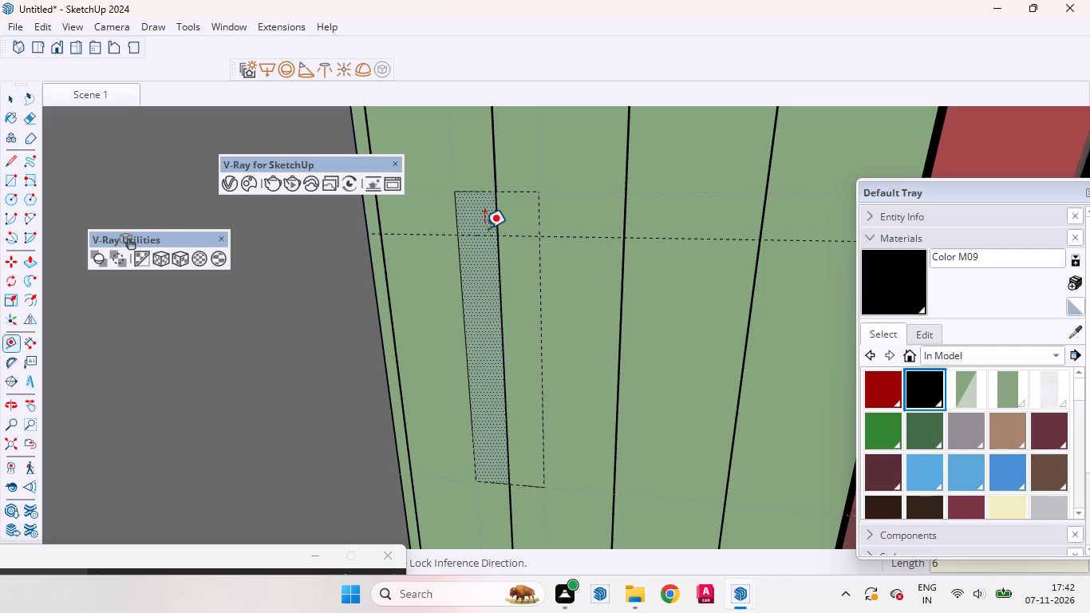
Place a horizontal guide line 6" above the bottom edge of the rectangle.
click(493, 481)
key(6)
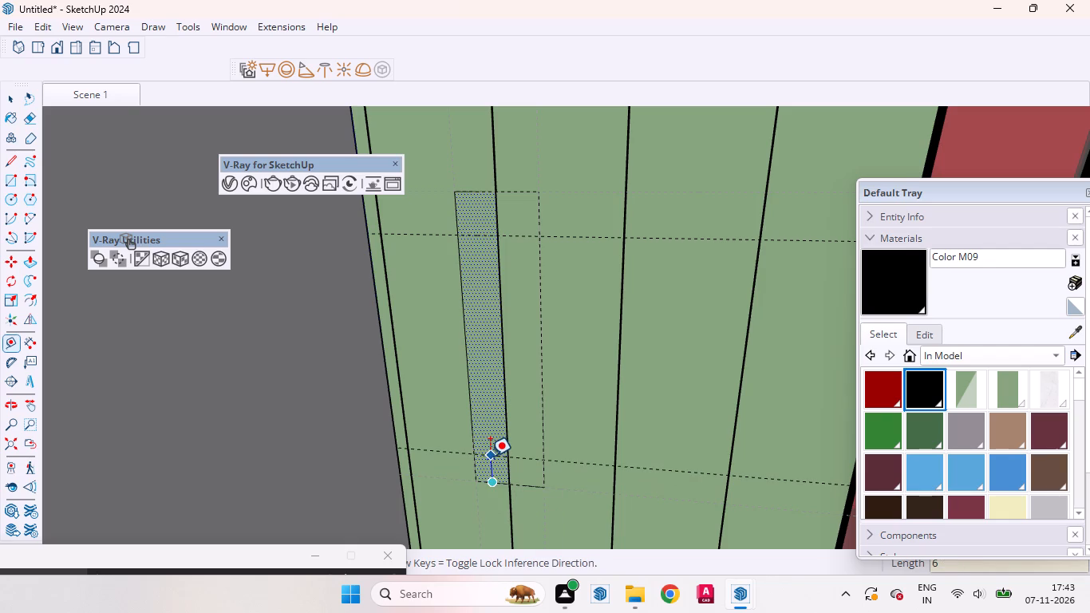
key(Return)
Draw a 100-segment half-circle arc with a 6" bulge between the rectangle's sides at the upper 6" guide, rounding its top end.
key(a)
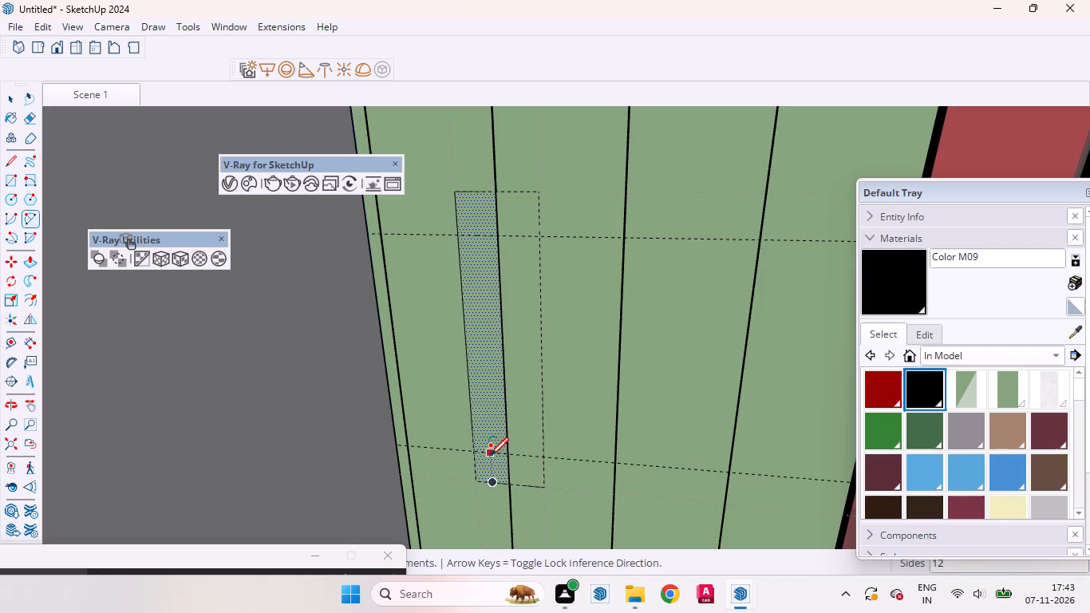
text(100)
key(Return)
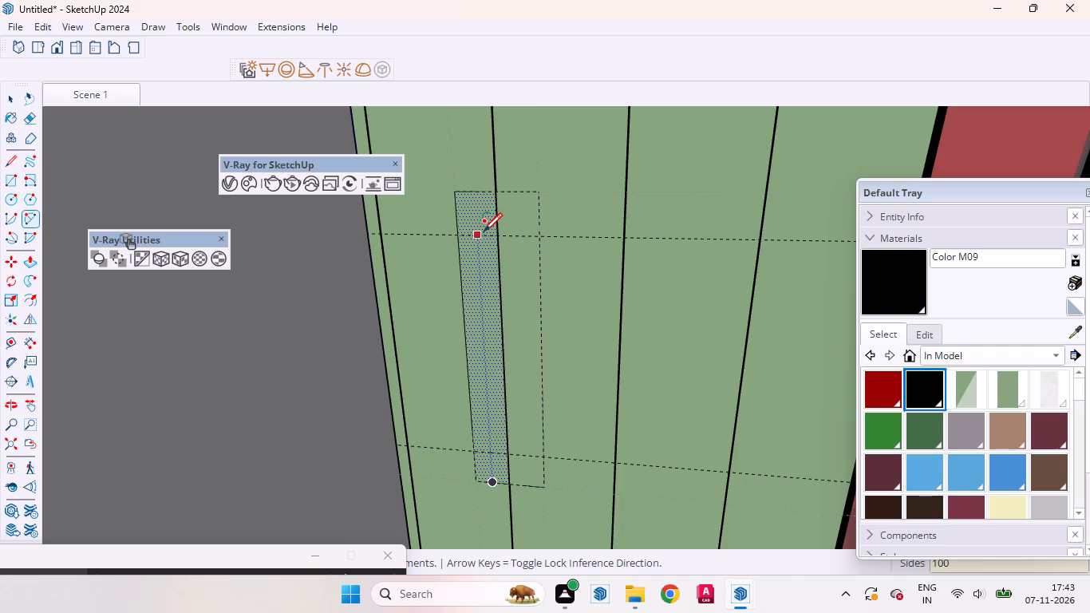
click(458, 237)
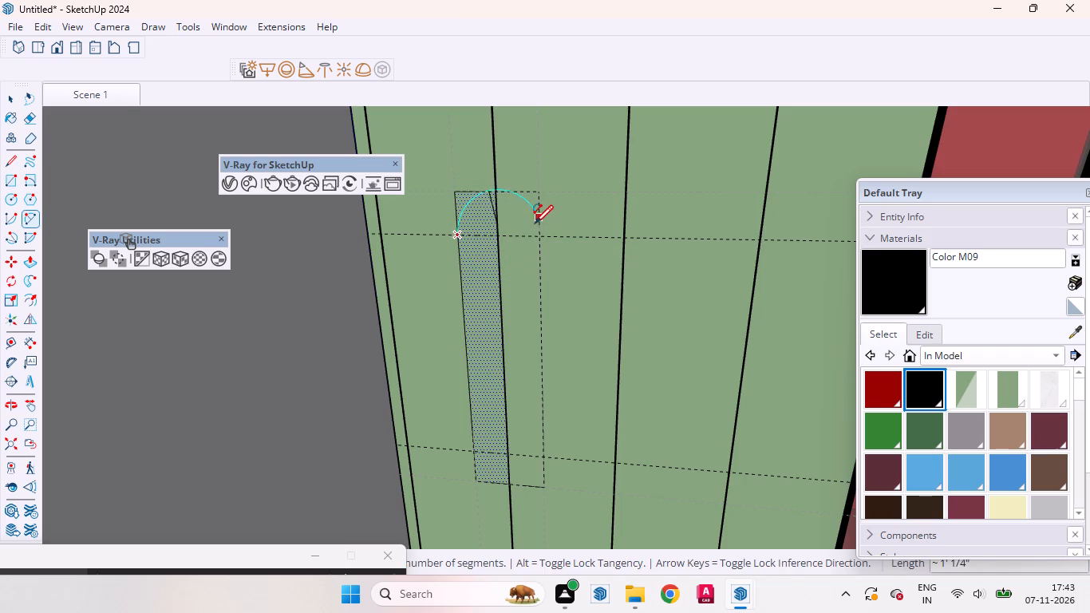
click(538, 235)
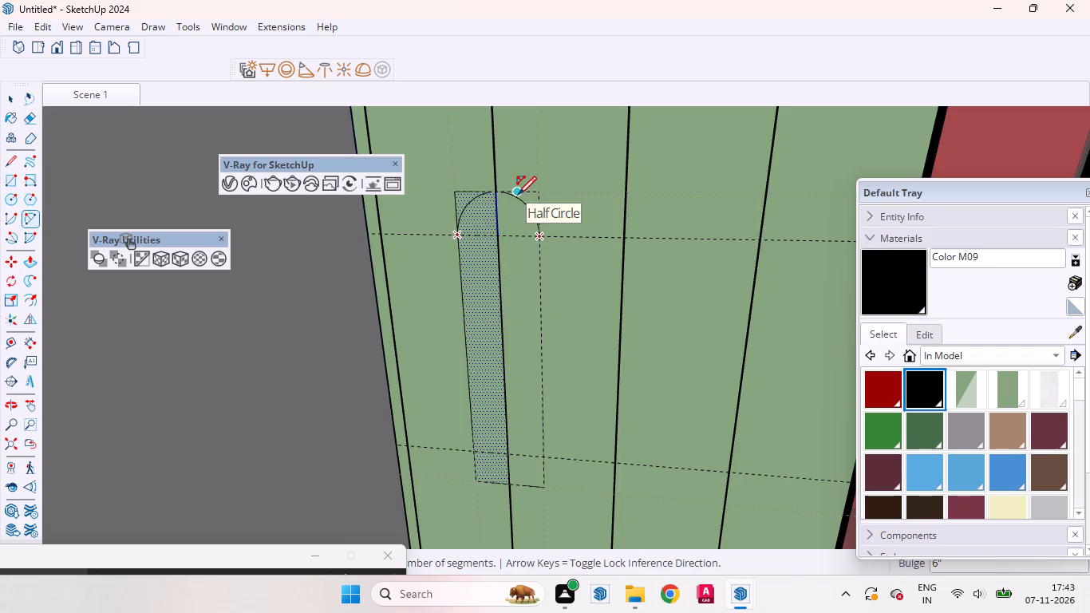
double_click(518, 195)
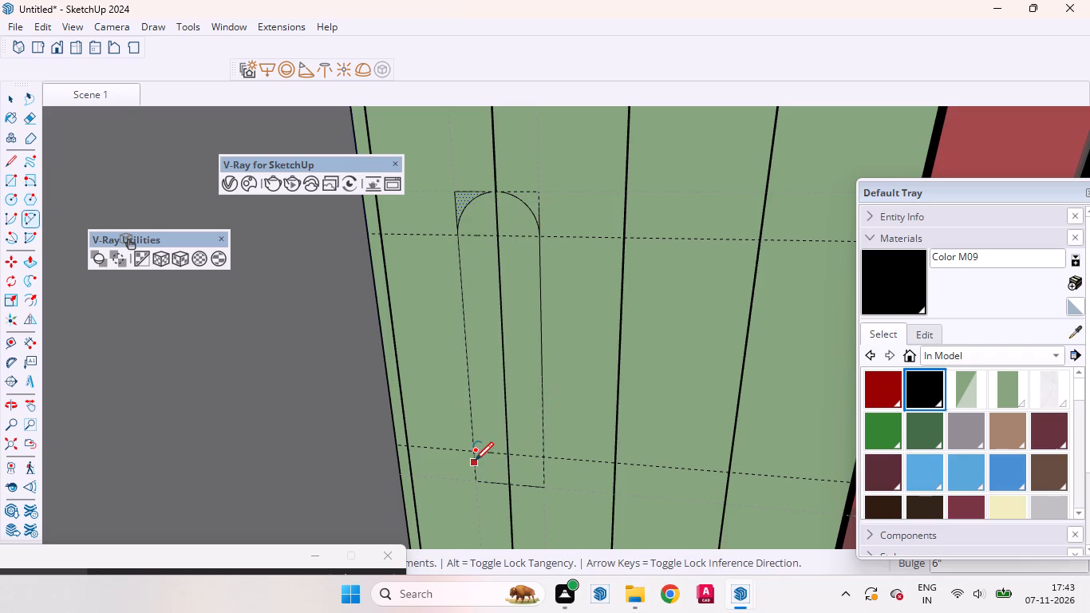
Draw a half-circle arc with a 6" bulge between the rectangle's sides at the lower 6" guide, rounding its bottom end.
click(475, 454)
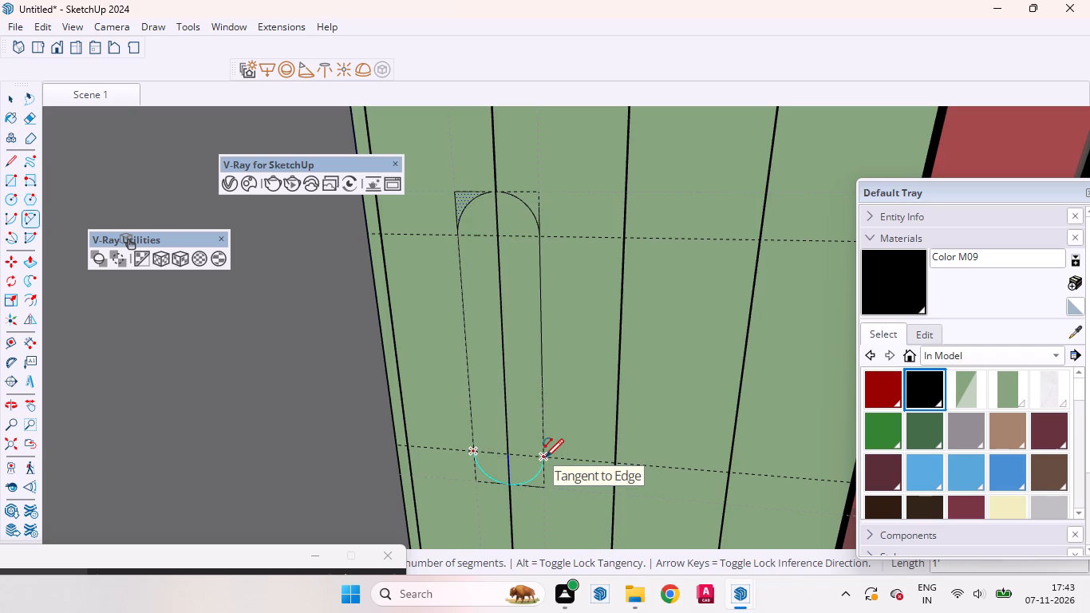
click(545, 457)
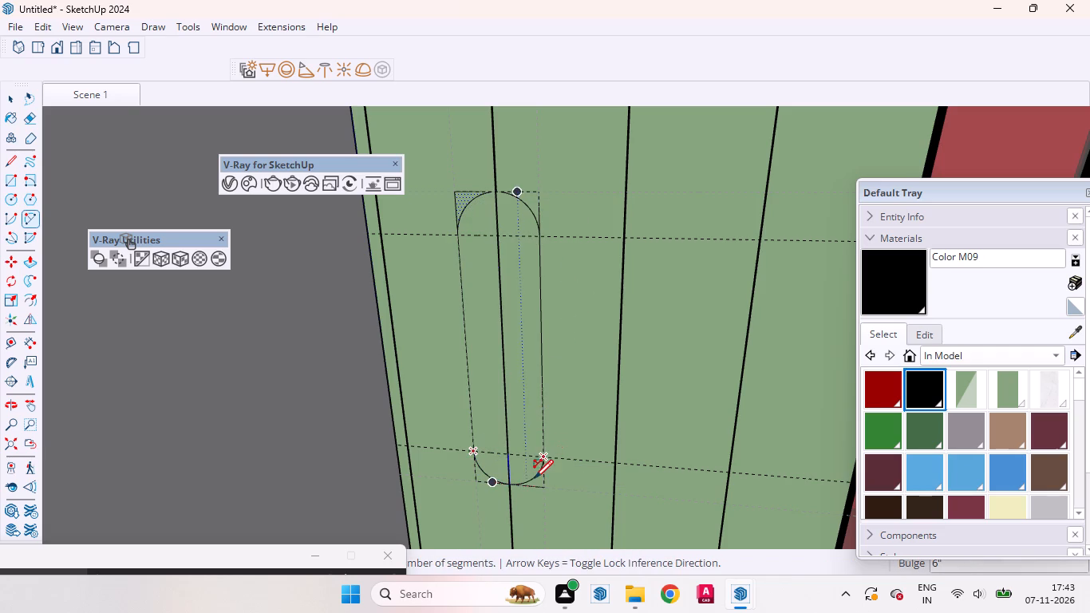
double_click(516, 492)
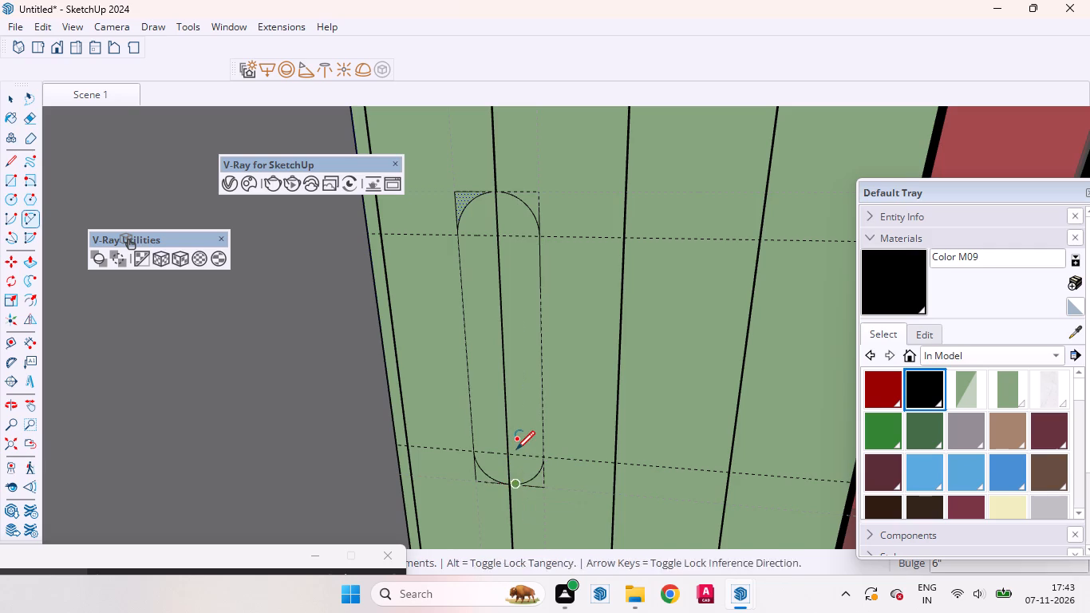
key(space)
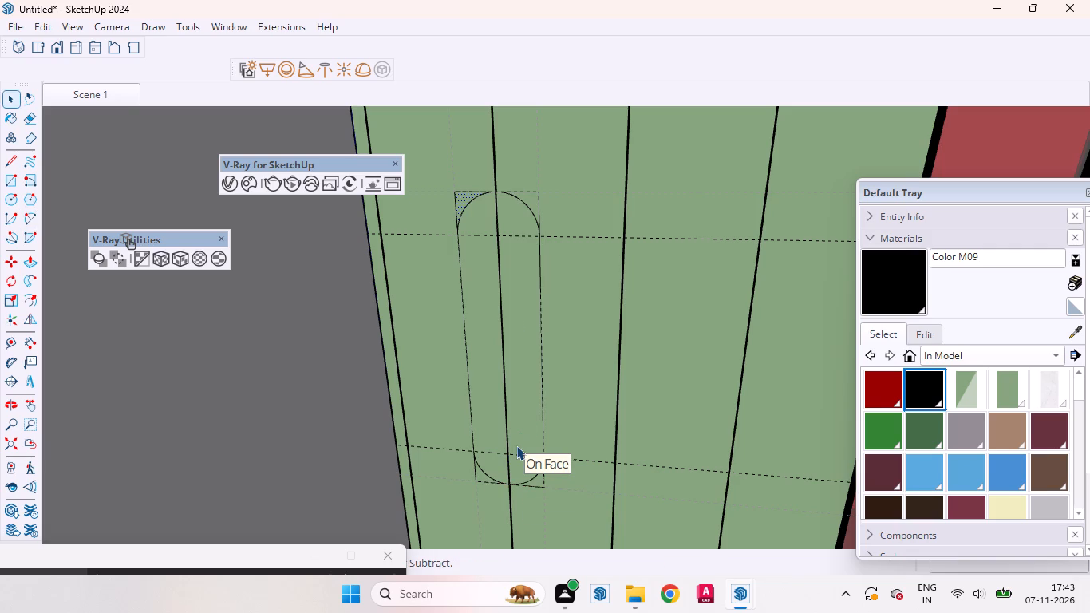
Erase the four leftover rectangle edge segments outside the arc at the two upper corners of the slot shape.
click(521, 405)
click(482, 408)
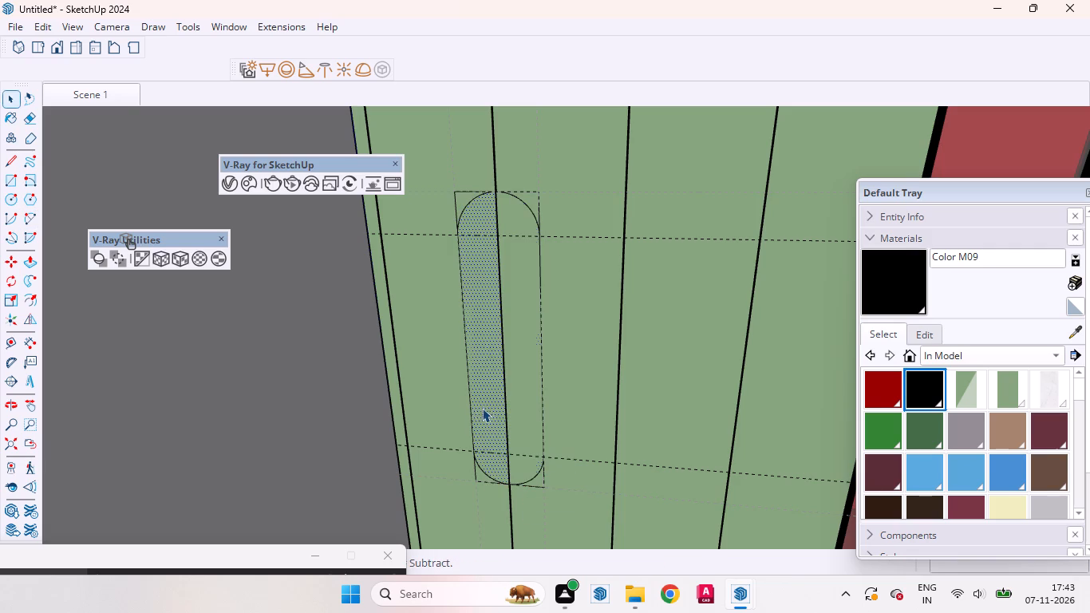
click(539, 201)
right_click(539, 201)
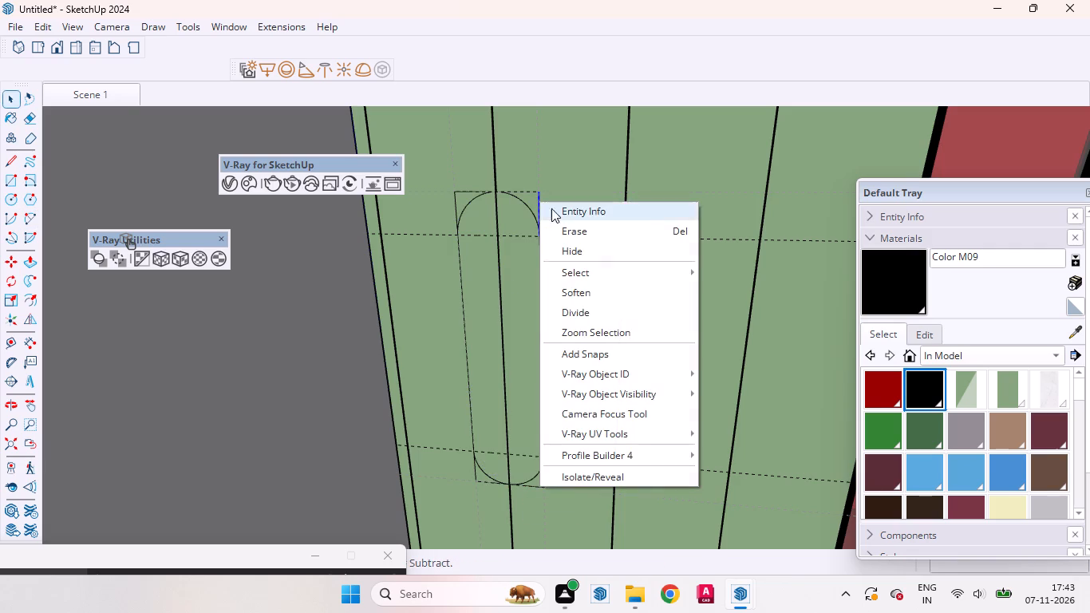
click(582, 234)
click(528, 192)
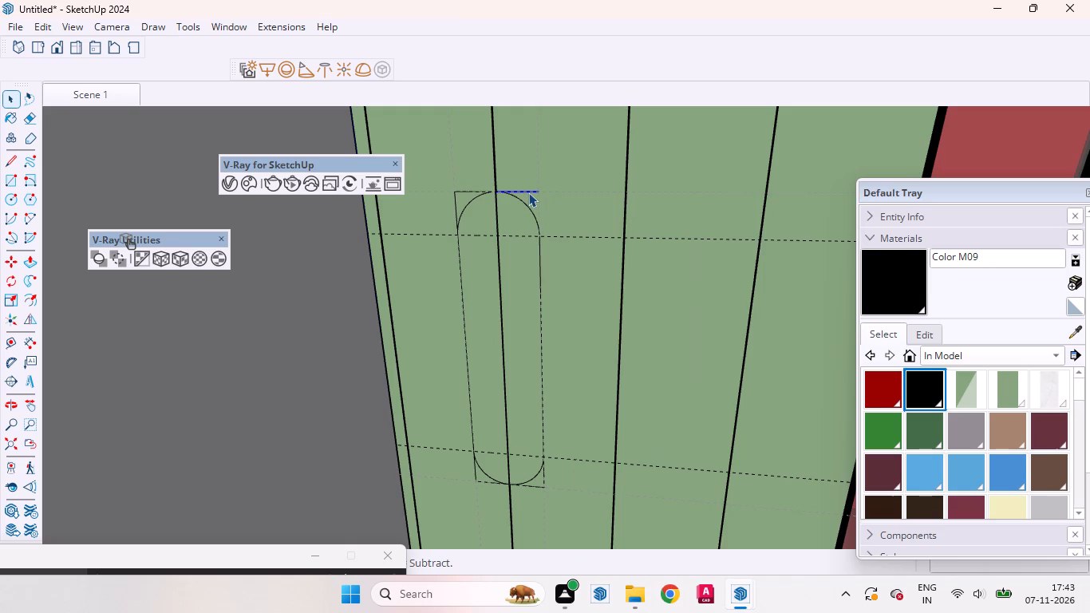
right_click(528, 192)
click(557, 218)
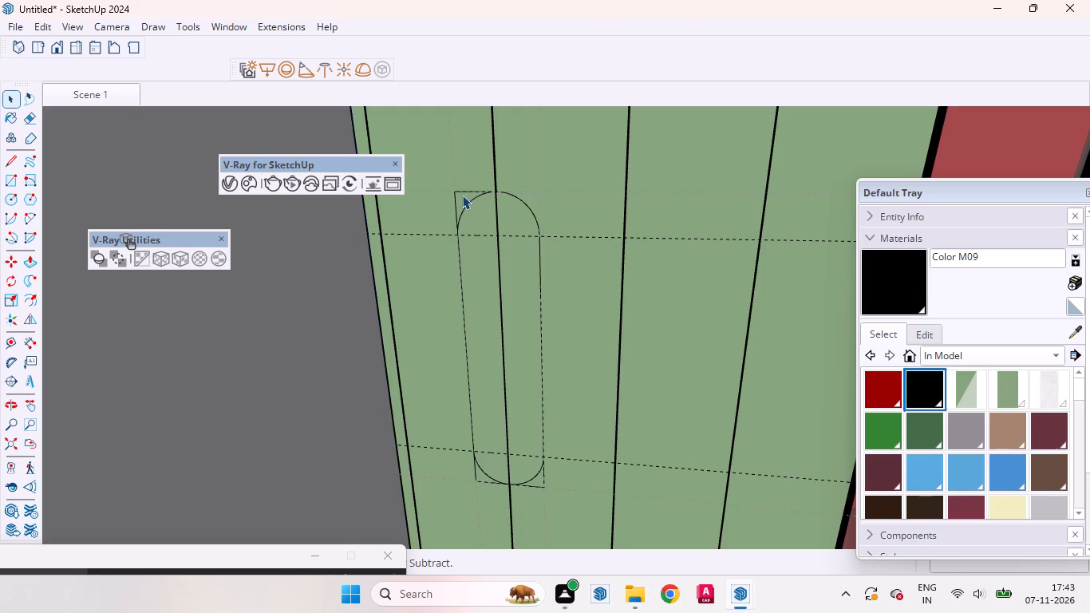
click(461, 192)
right_click(461, 192)
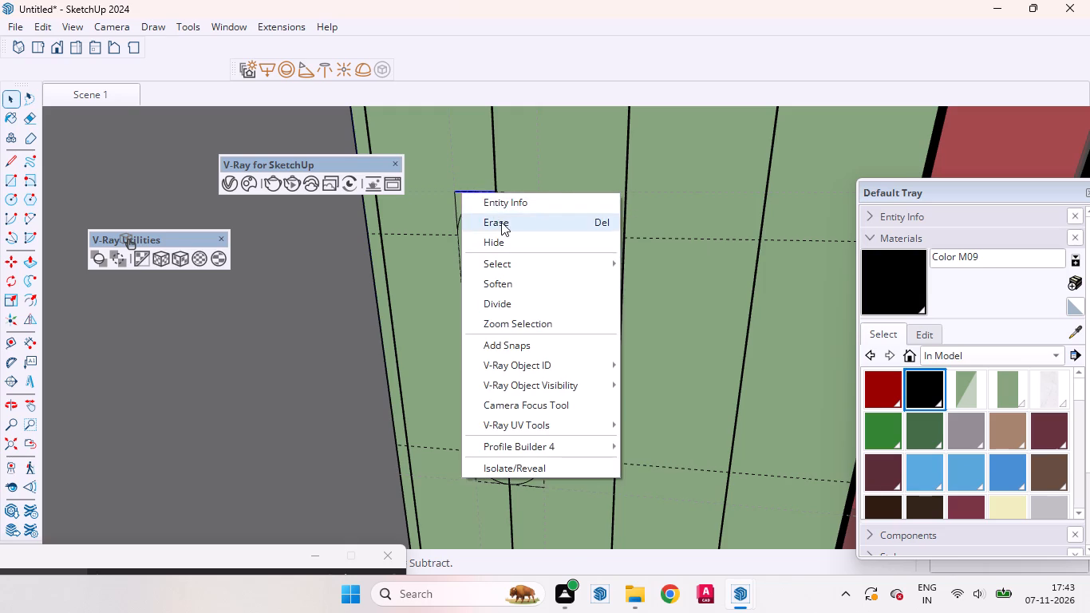
click(501, 222)
click(455, 198)
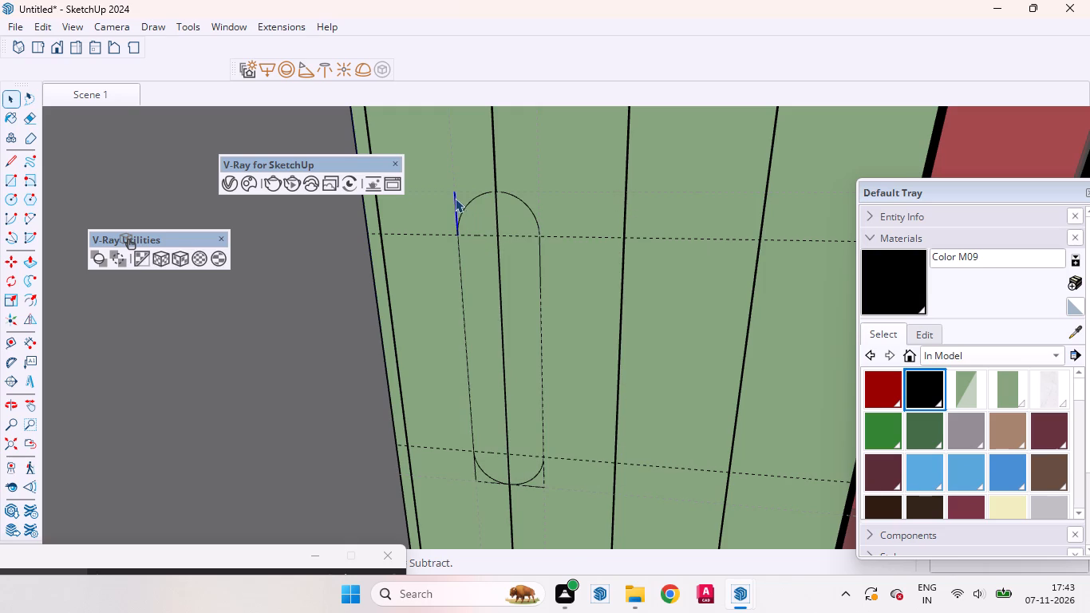
right_click(455, 198)
click(485, 222)
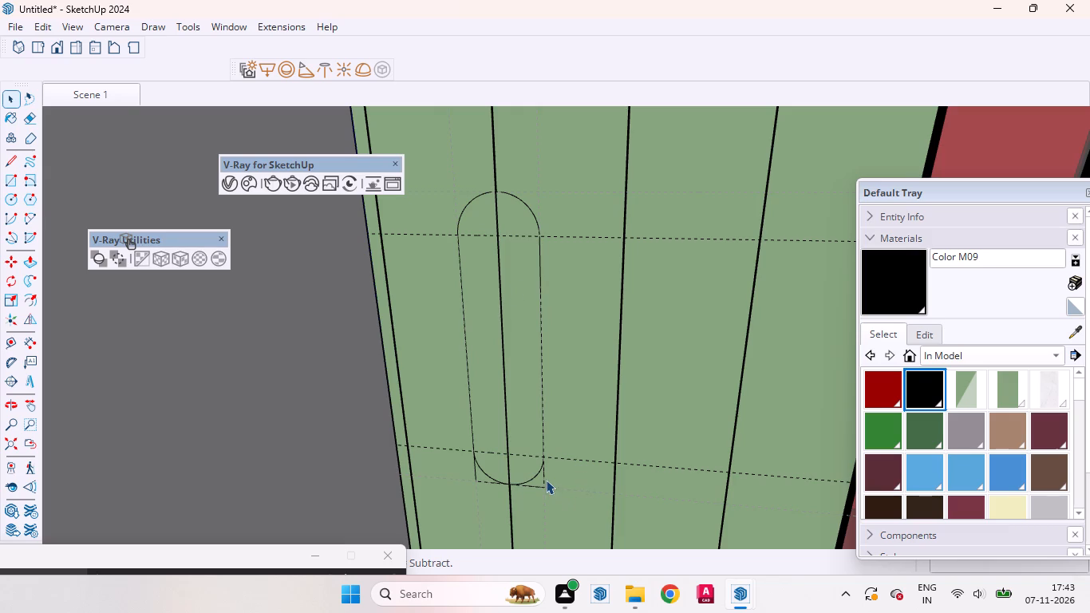
Erase the four leftover rectangle edge segments outside the arc at the two lower corners of the slot shape.
click(545, 479)
right_click(544, 479)
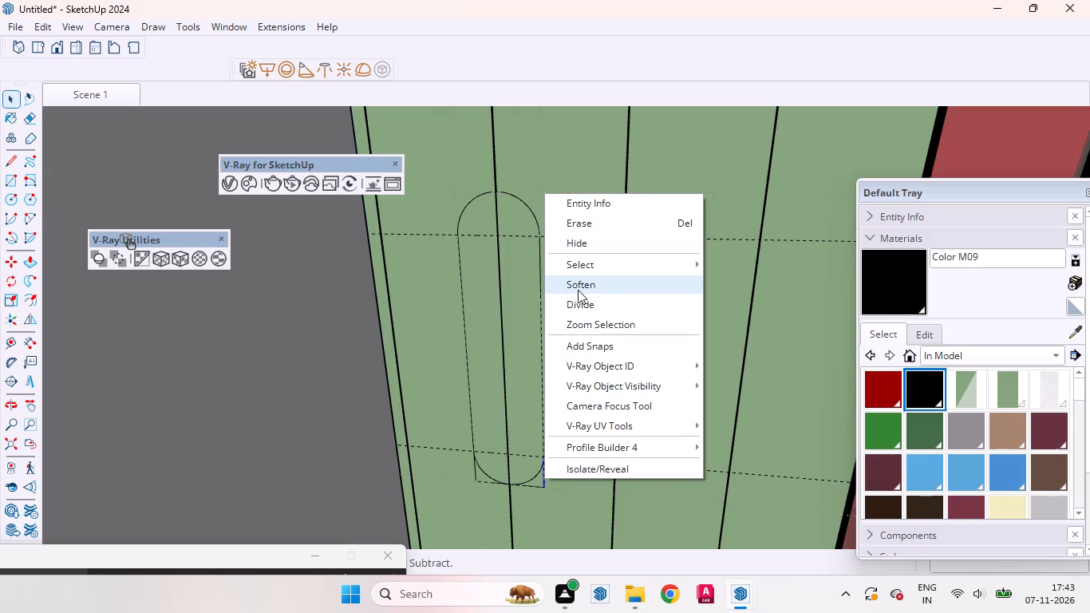
click(582, 223)
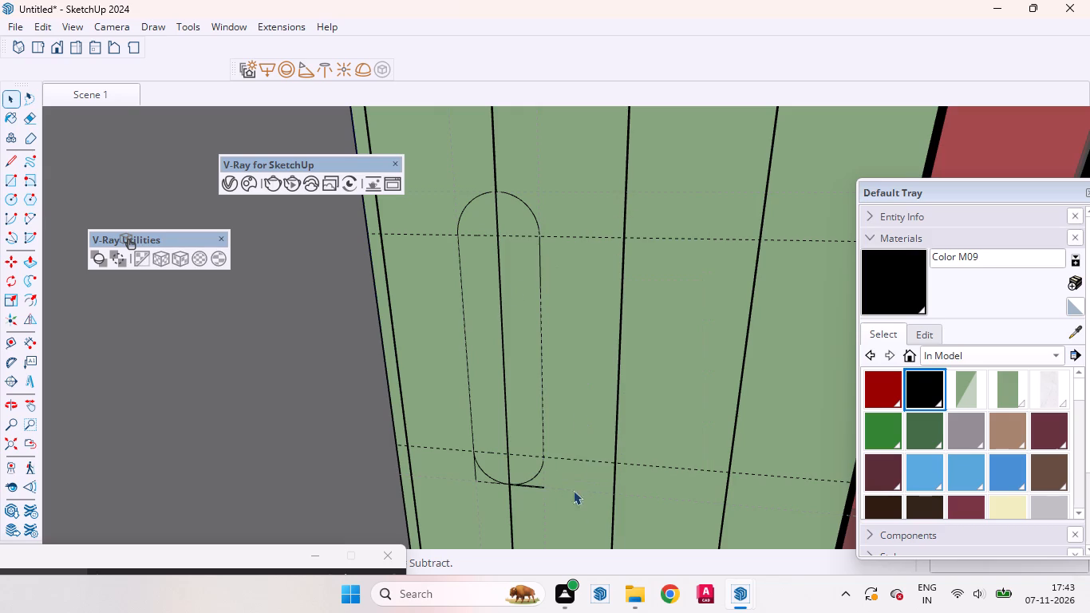
click(535, 488)
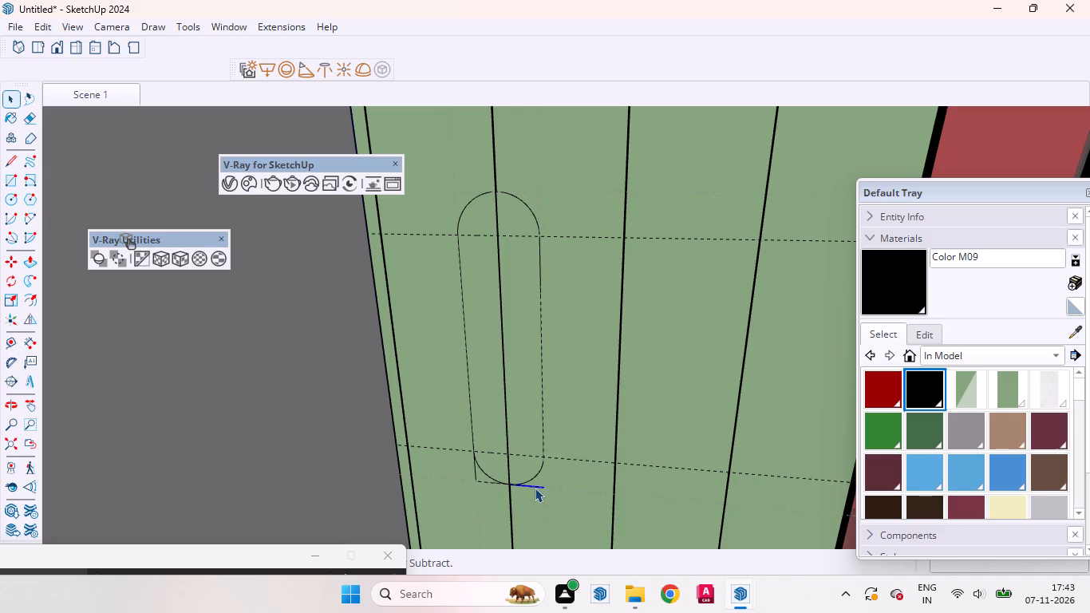
right_click(535, 488)
click(572, 223)
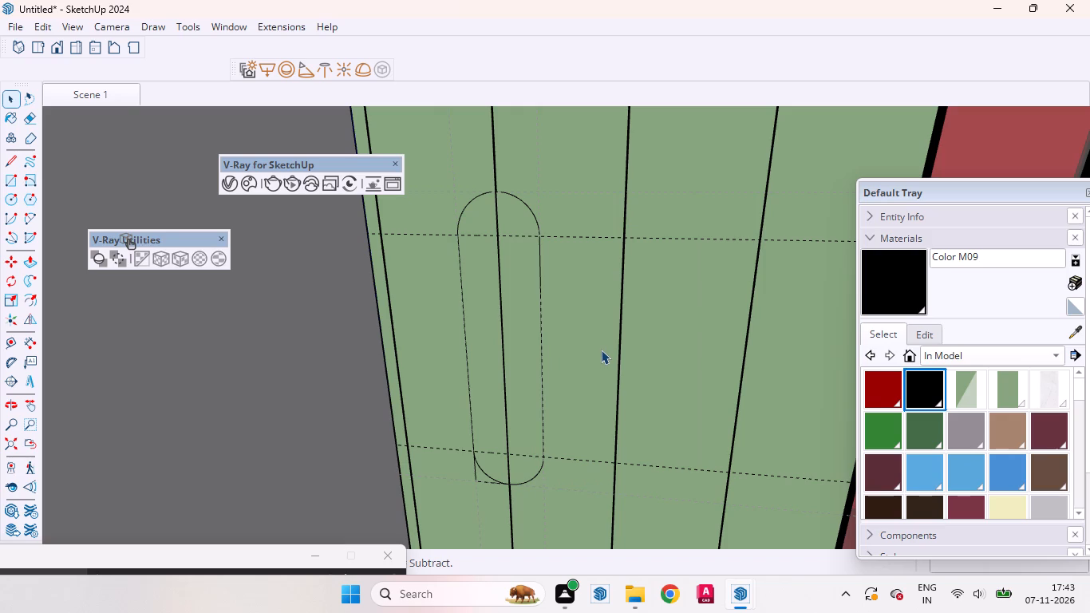
click(484, 485)
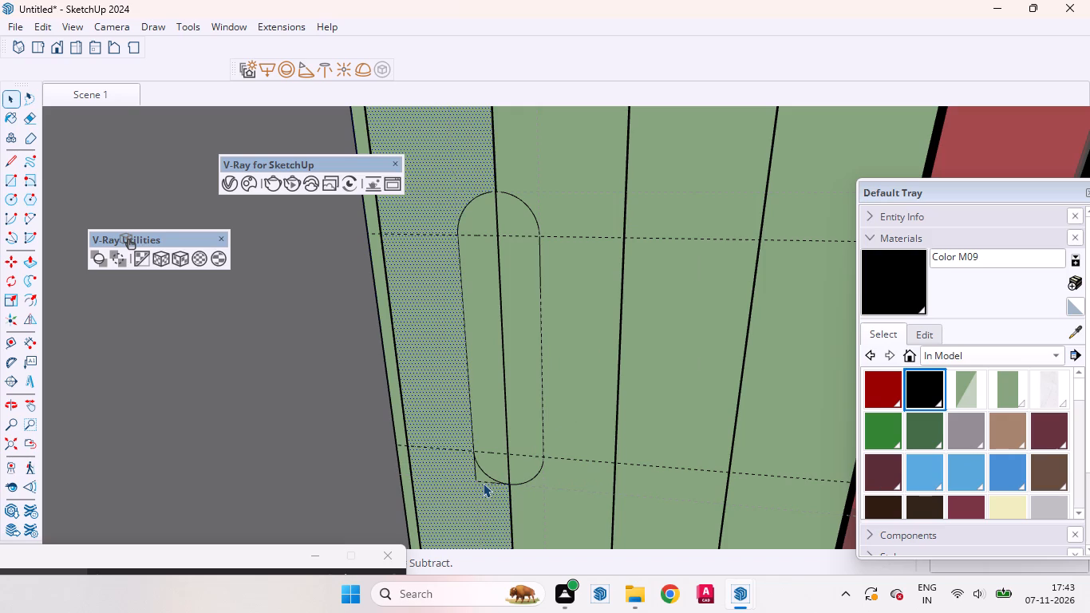
click(483, 482)
right_click(483, 481)
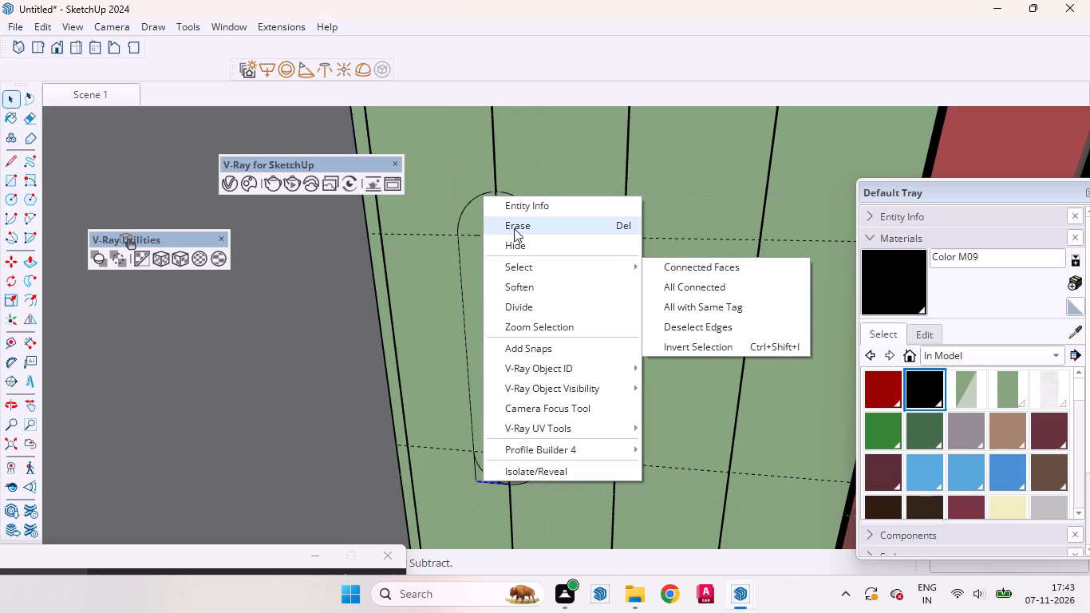
click(514, 227)
click(474, 477)
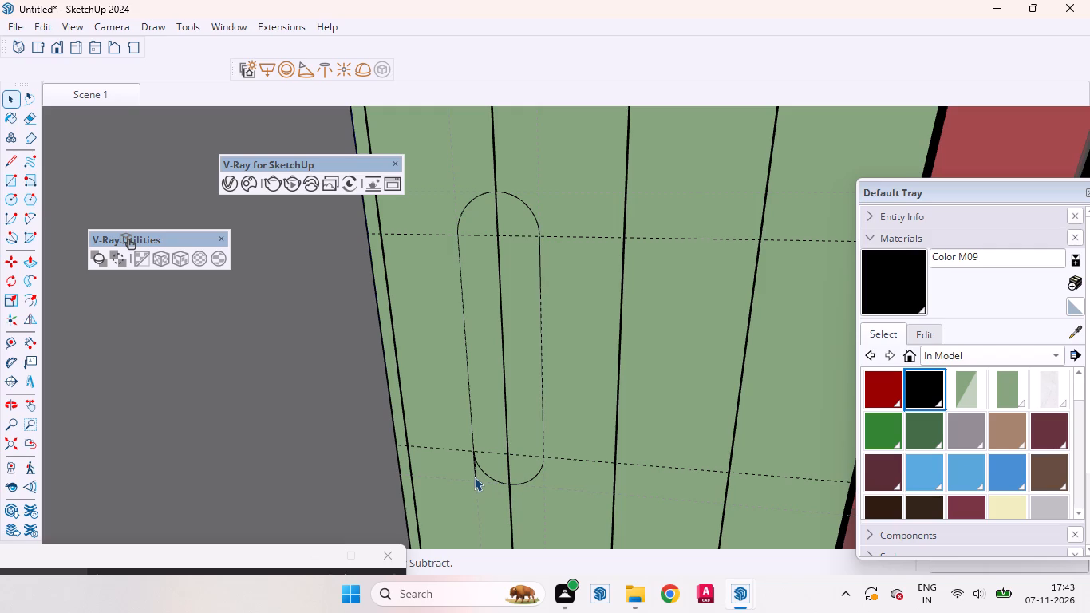
right_click(474, 477)
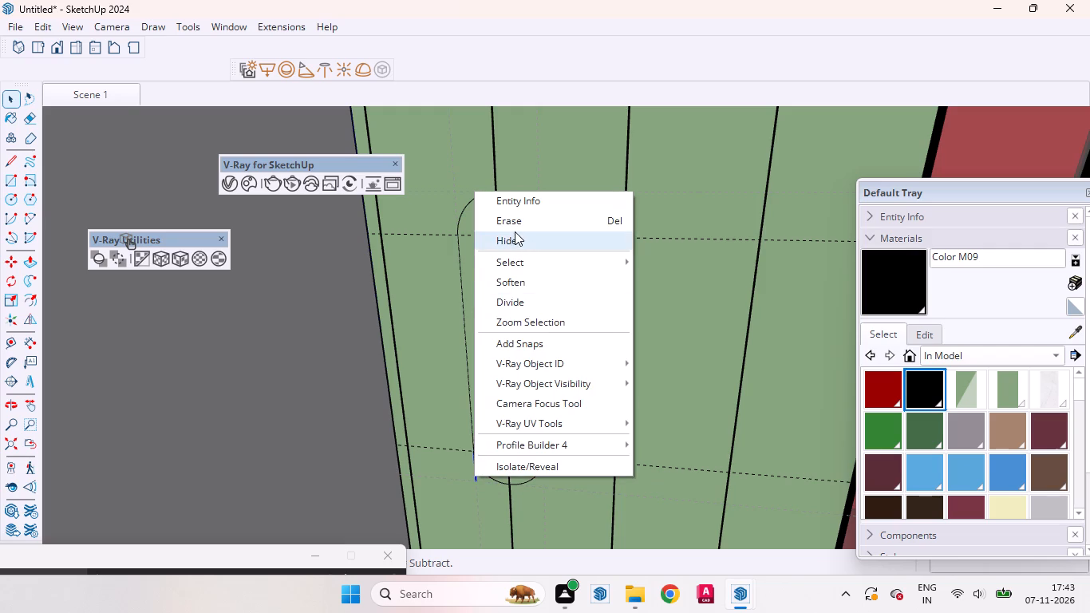
click(514, 228)
Place a vertical guide line 6" from the joint of the third and fourth green doors, on the fourth door.
scroll(520, 306, down, 7)
middle_drag(551, 346, 542, 311)
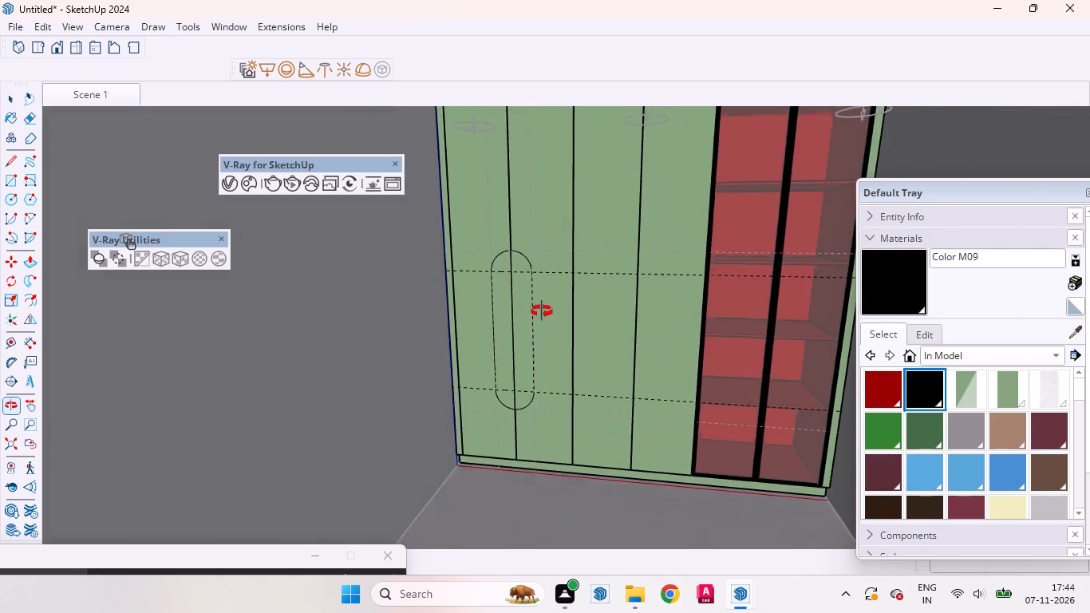
middle_drag(542, 311, 582, 282)
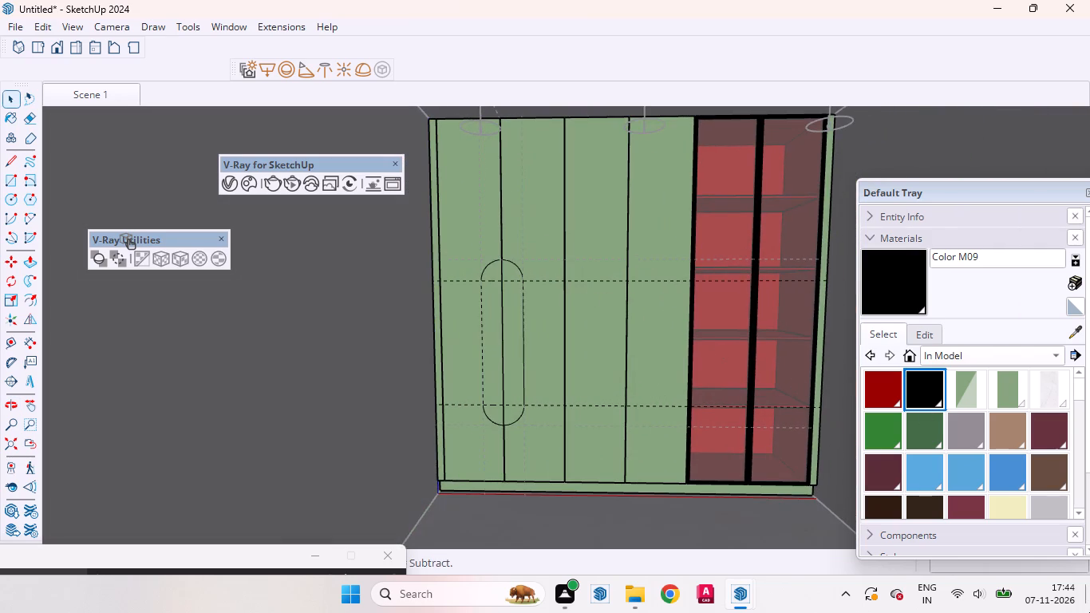
click(513, 322)
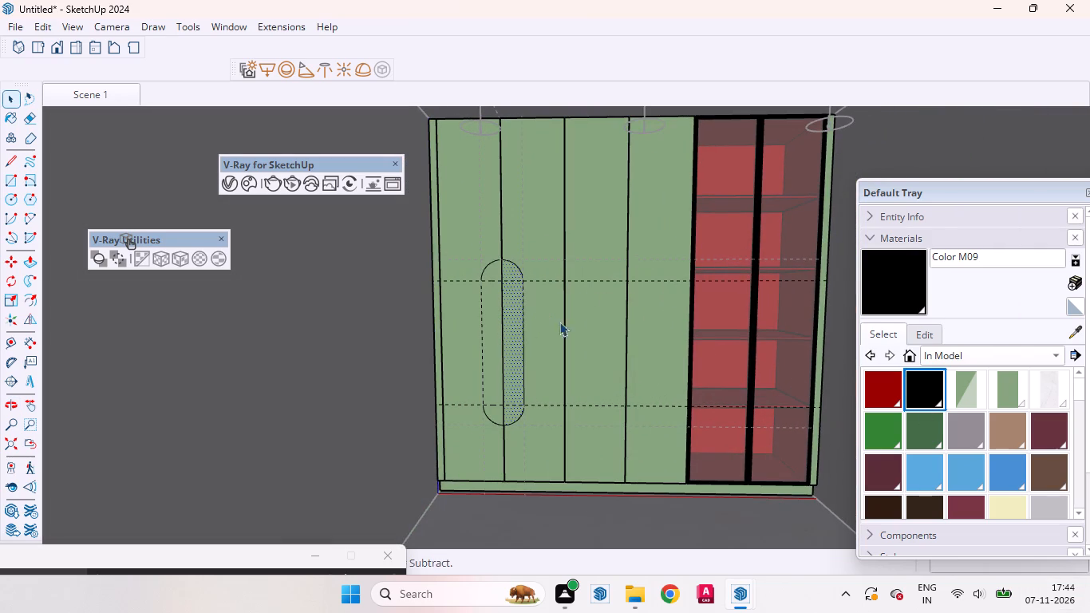
key(t)
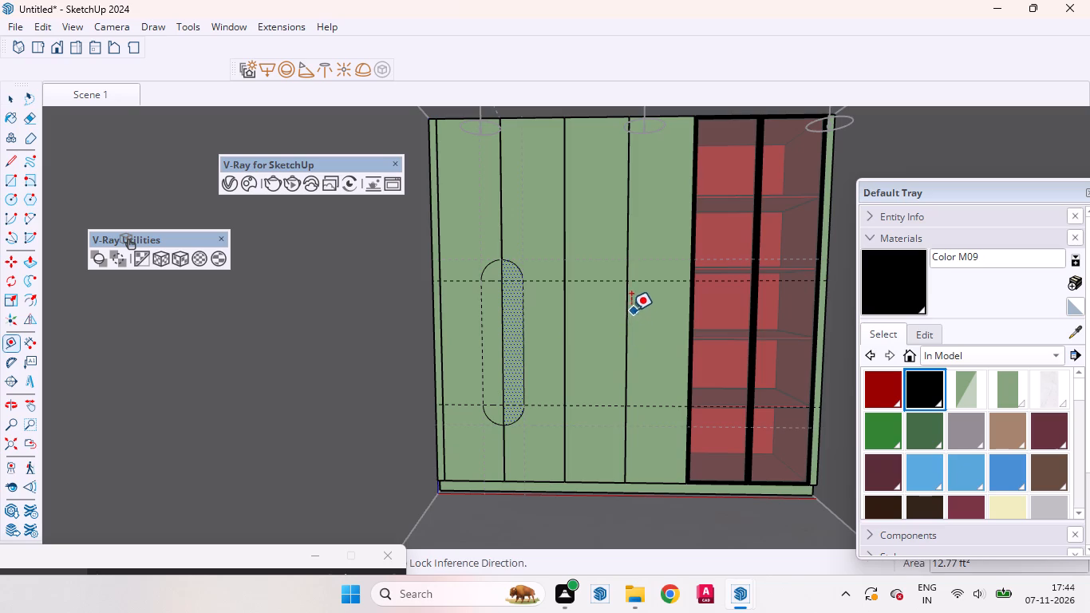
click(630, 308)
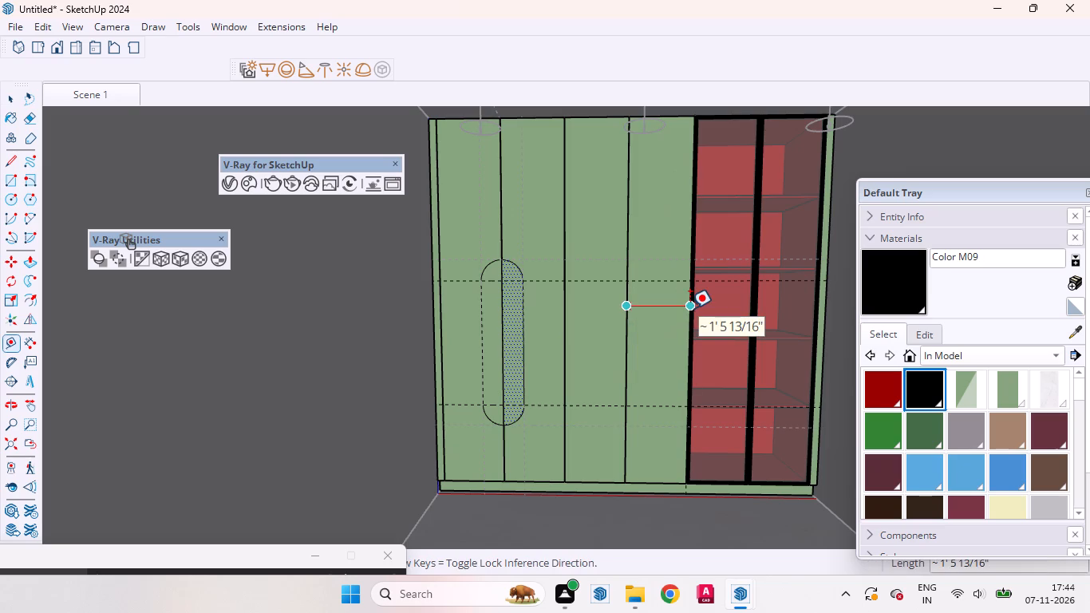
key(6)
key(Return)
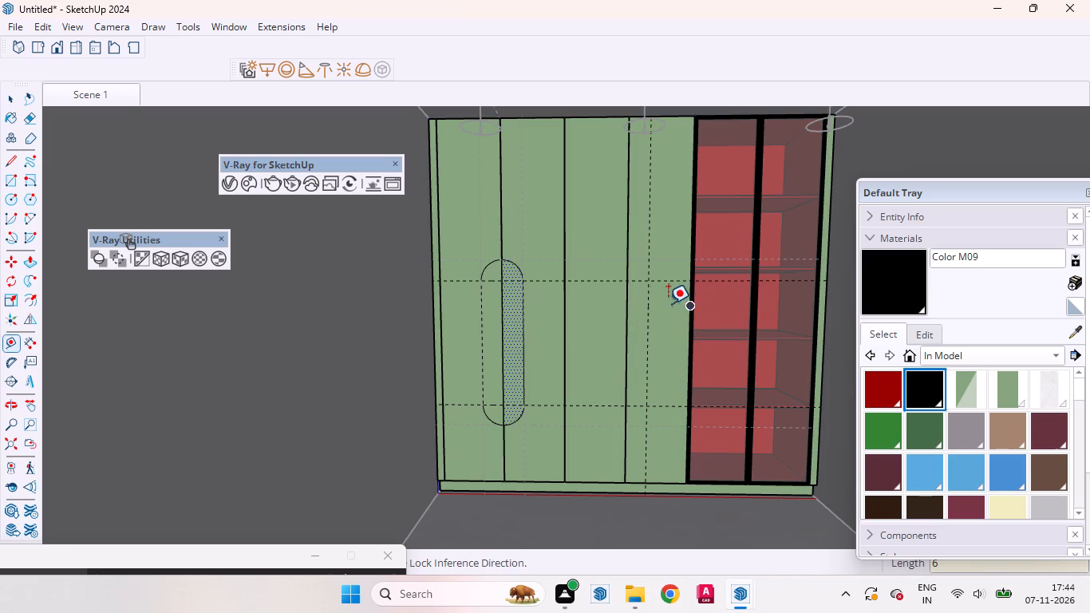
Place a vertical guide line 6" from the joint of the third and fourth green doors, on the third door.
scroll(544, 286, up, 1)
scroll(658, 300, up, 5)
scroll(655, 299, down, 1)
scroll(655, 299, up, 4)
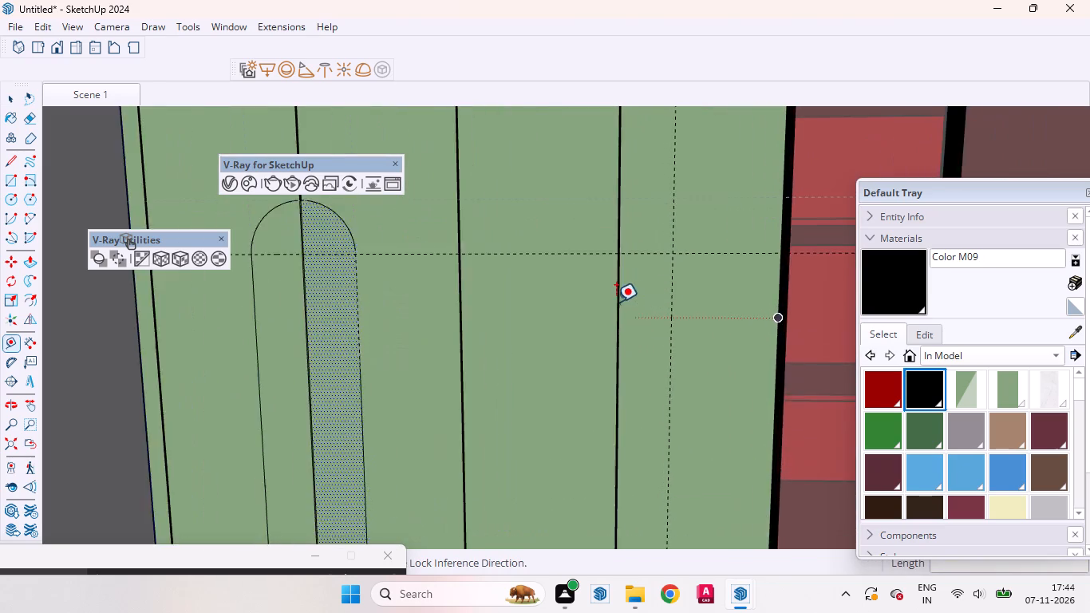
scroll(616, 302, up, 2)
click(619, 279)
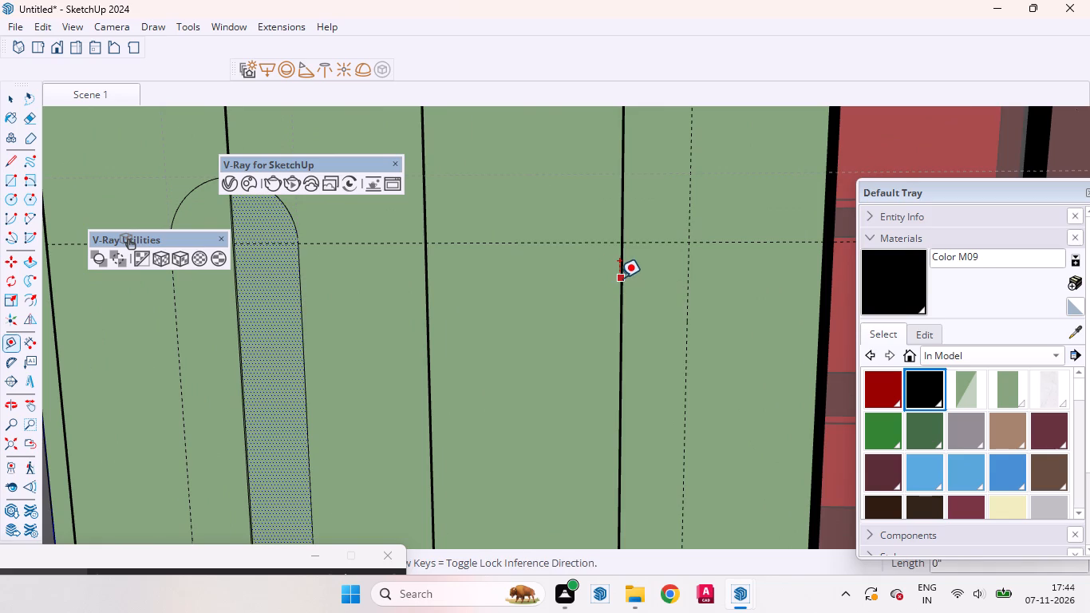
key(6)
key(Return)
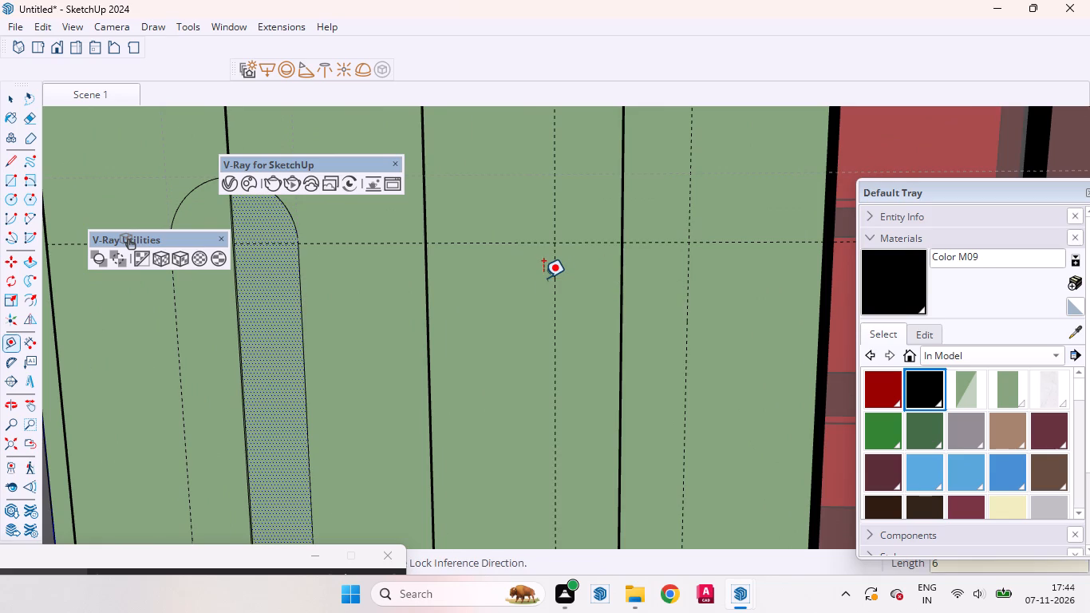
In the Scene 1 view, place horizontal guide lines 6" above the upper guide and 6" below the lower guide, level with the slot's ends.
scroll(567, 282, down, 14)
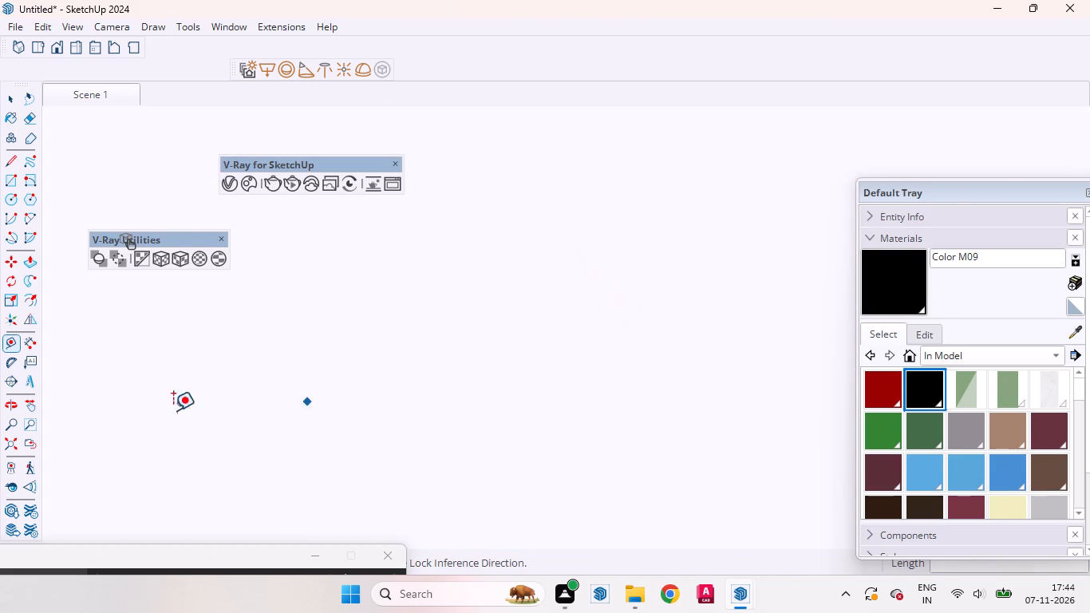
click(97, 95)
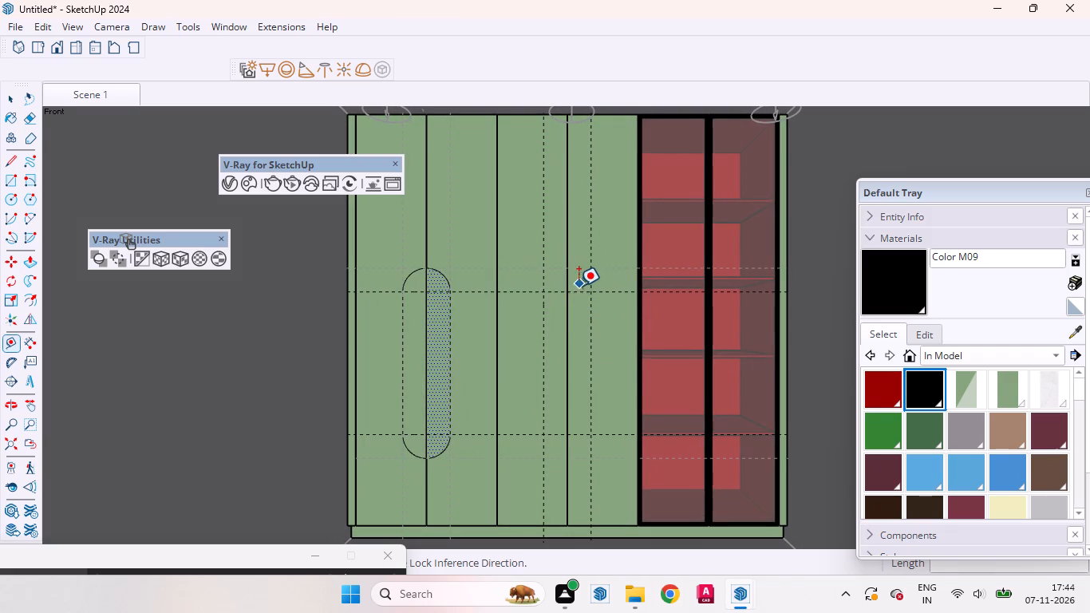
click(578, 289)
click(578, 266)
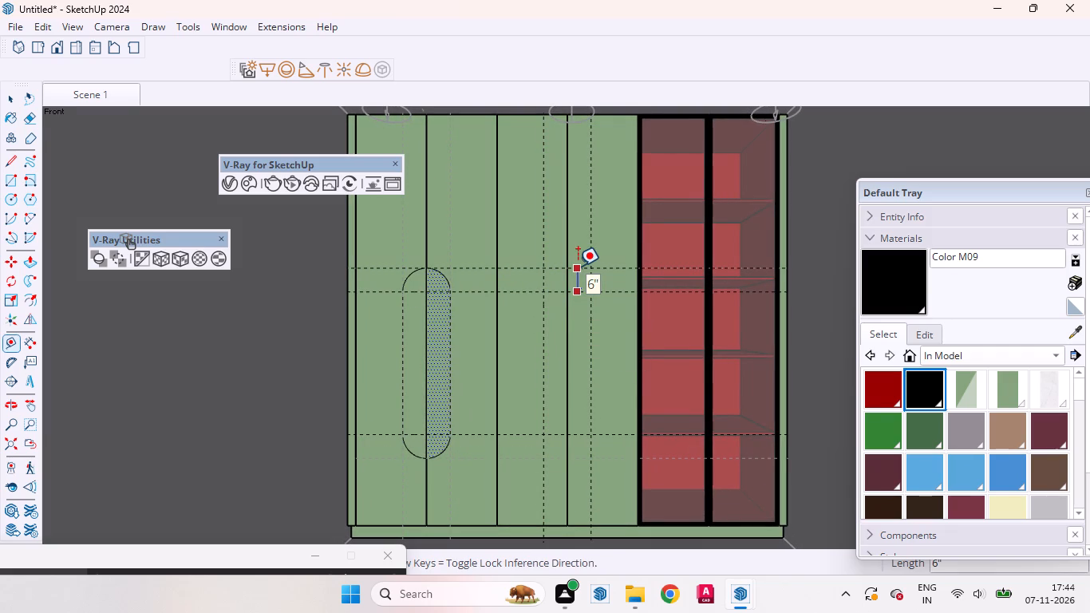
click(579, 436)
click(578, 457)
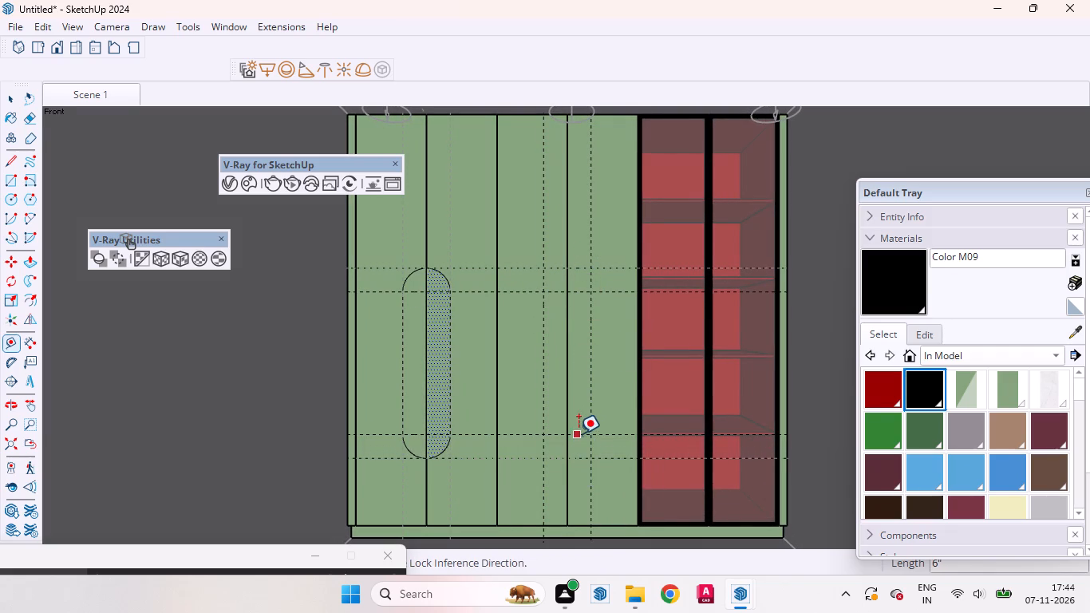
key(space)
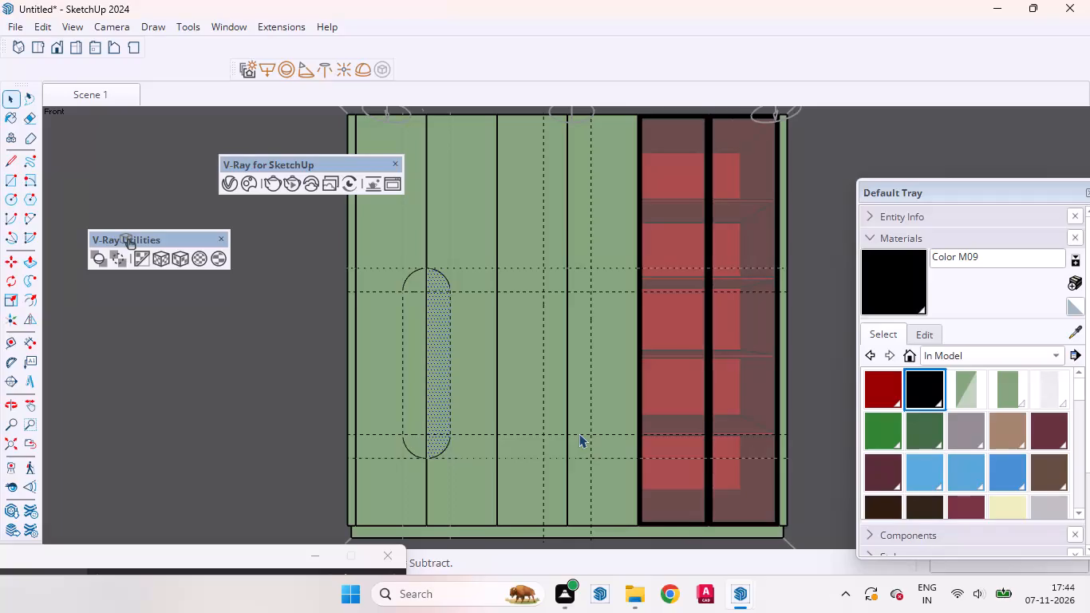
Draw a 3' by 1' rectangle between the inner horizontal guides and the 6" vertical guides across the third and fourth green doors' joint.
click(565, 368)
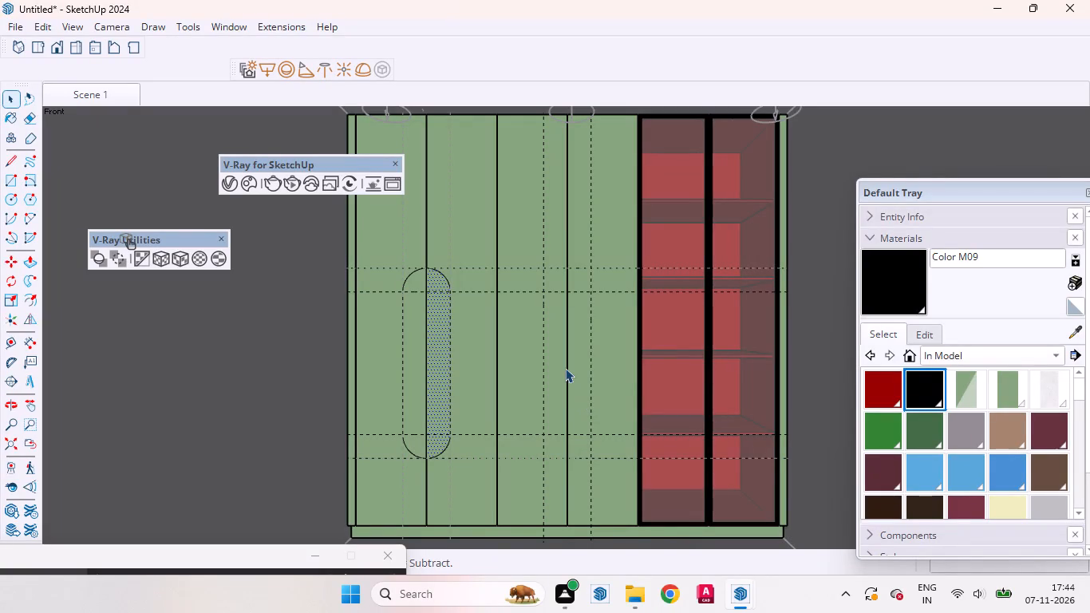
click(573, 368)
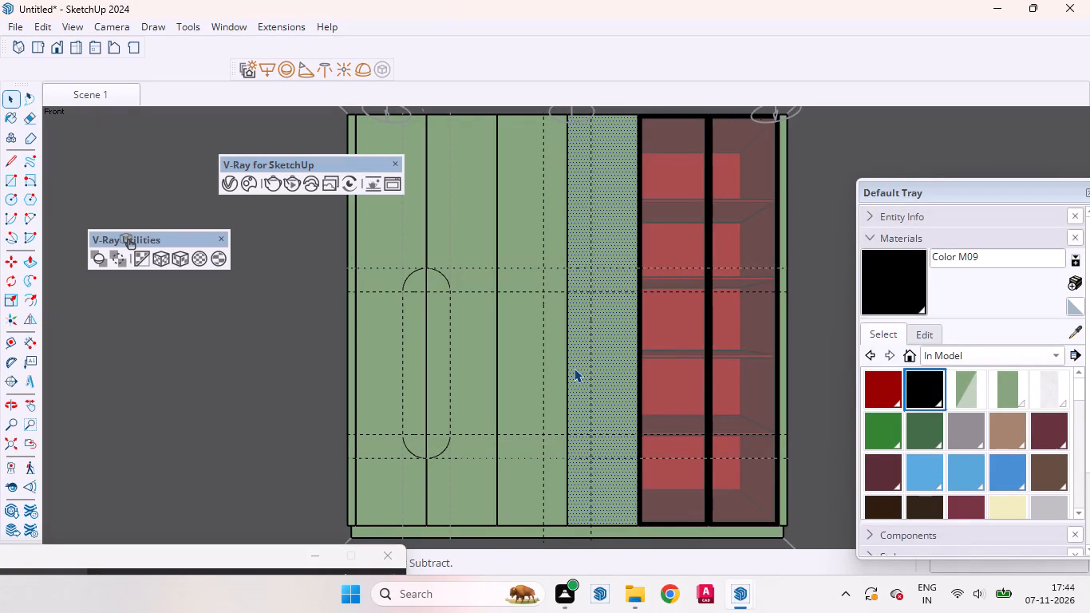
key(r)
click(590, 294)
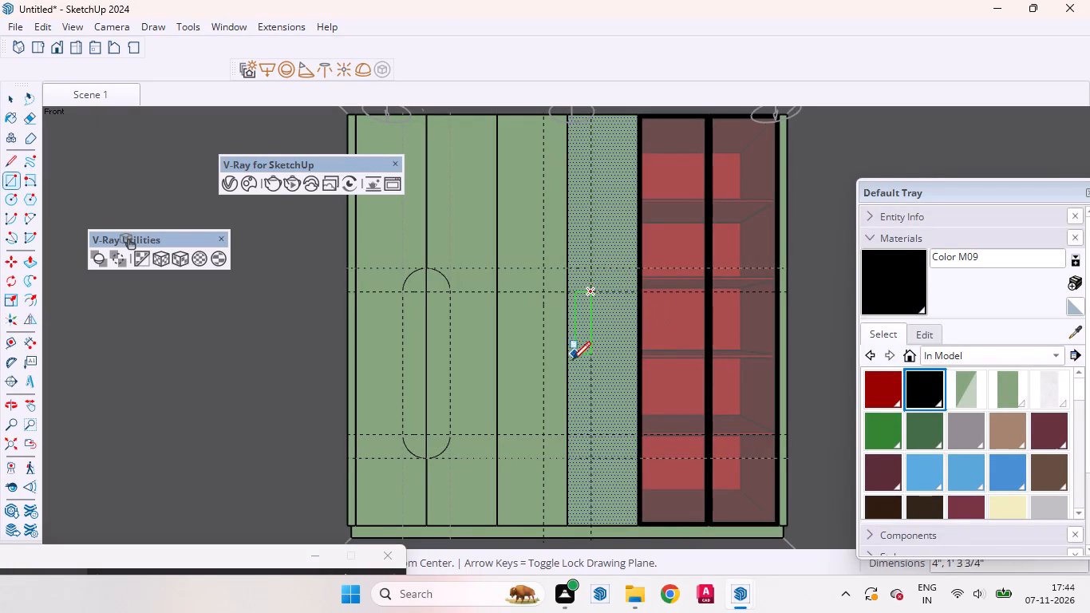
click(541, 432)
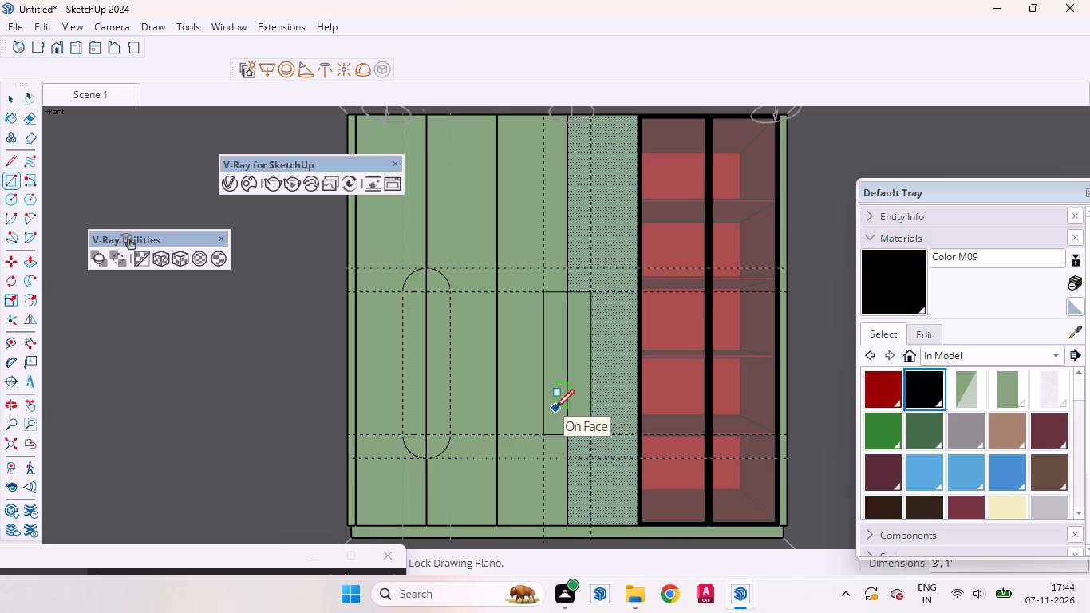
key(space)
Add outward half-circle arcs with a 6" bulge on the rectangle's top and bottom edges to form a rounded-end slot.
click(436, 413)
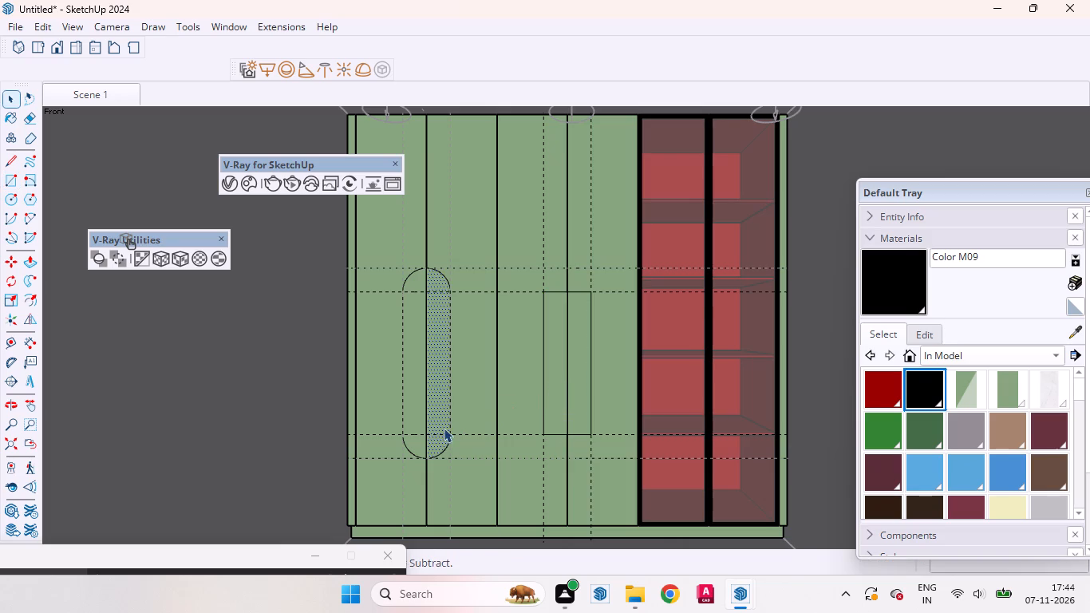
key(a)
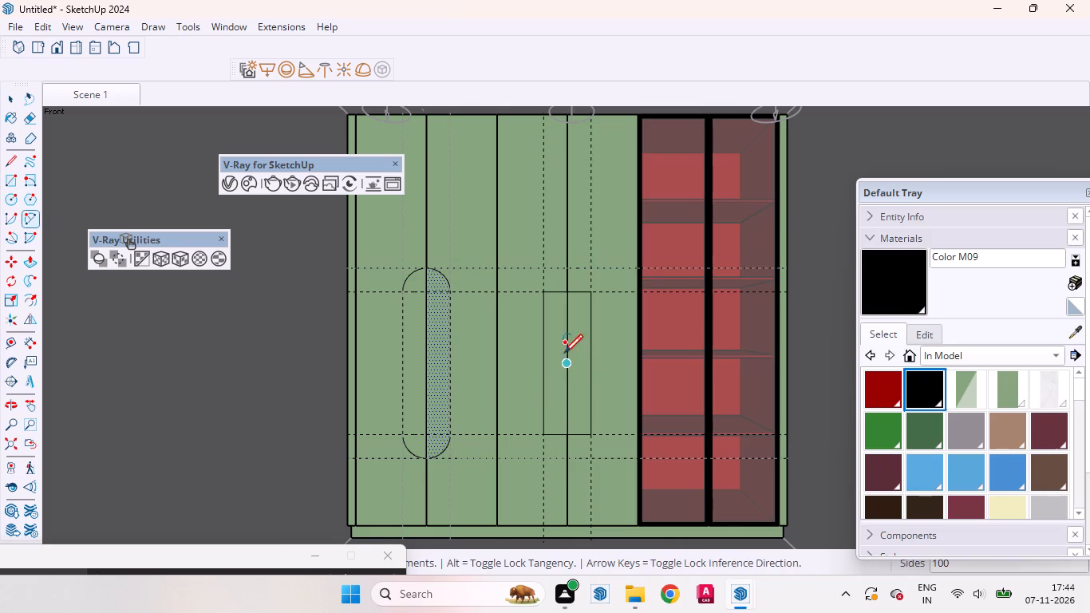
click(543, 291)
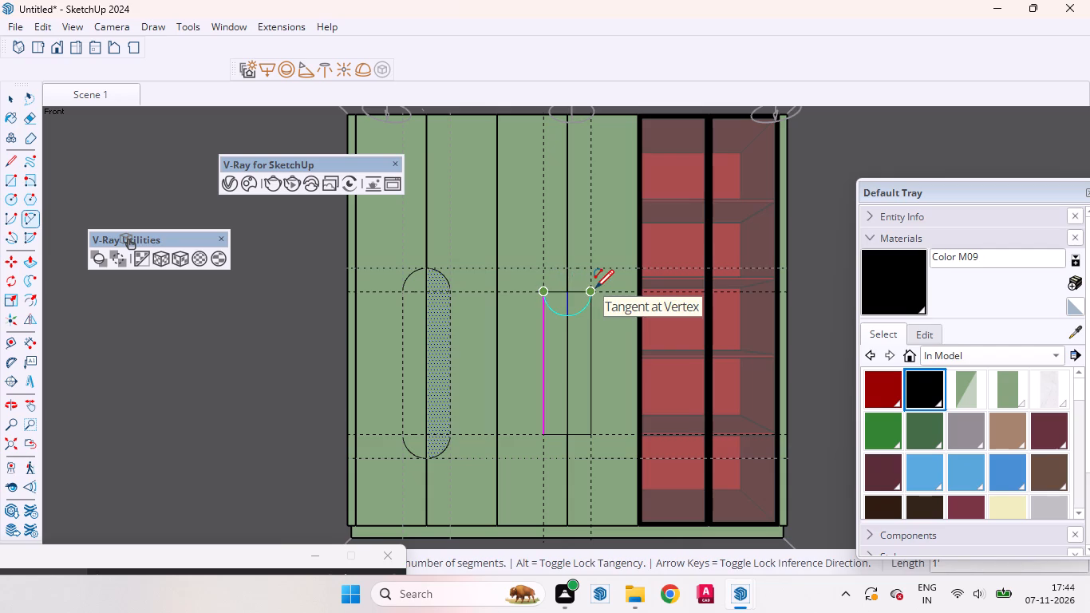
click(595, 288)
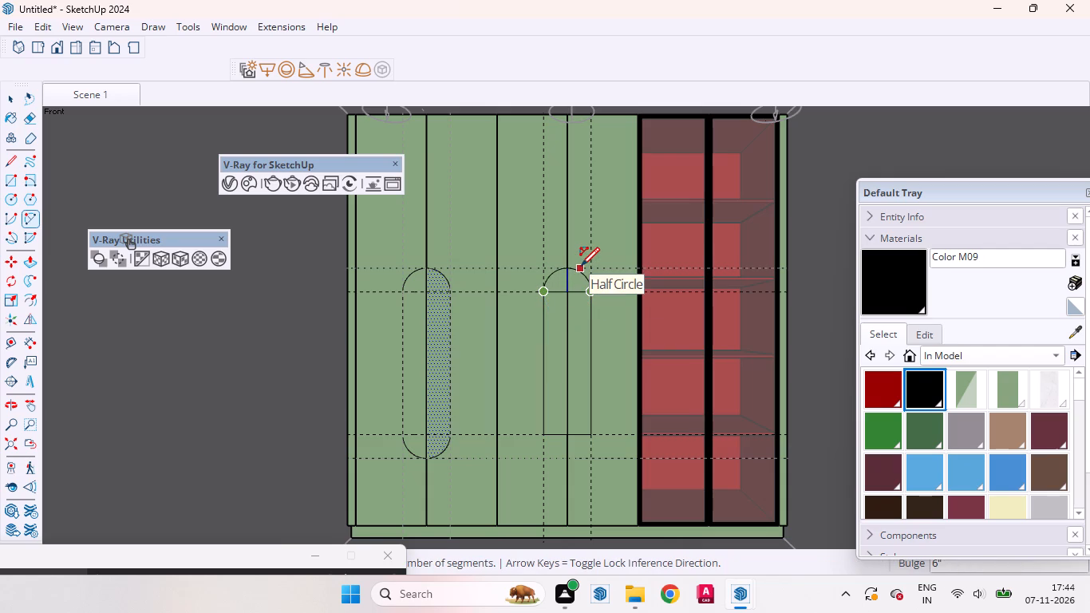
click(581, 266)
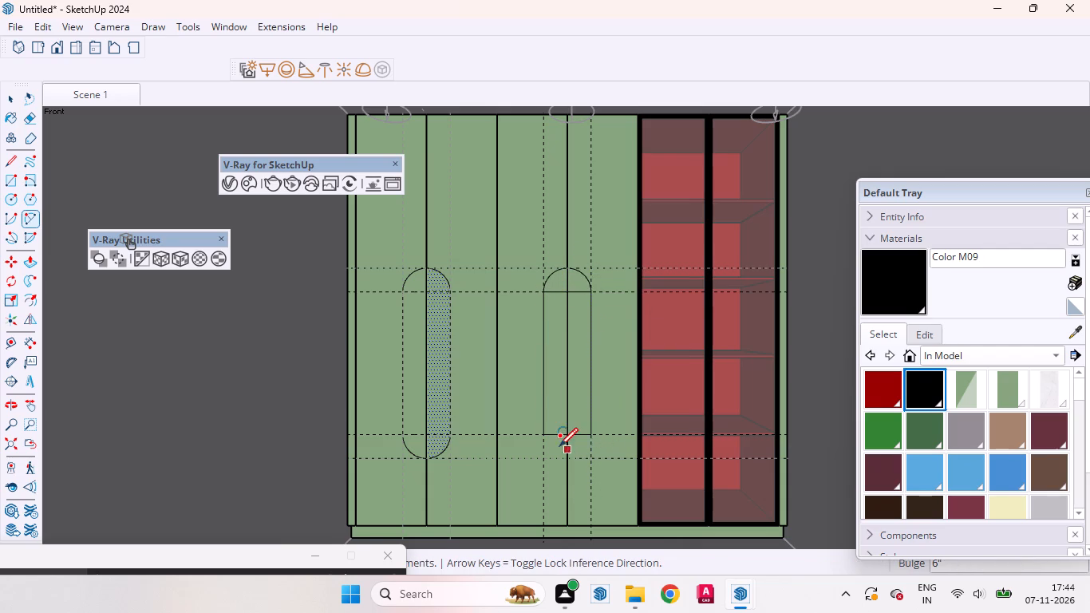
click(543, 432)
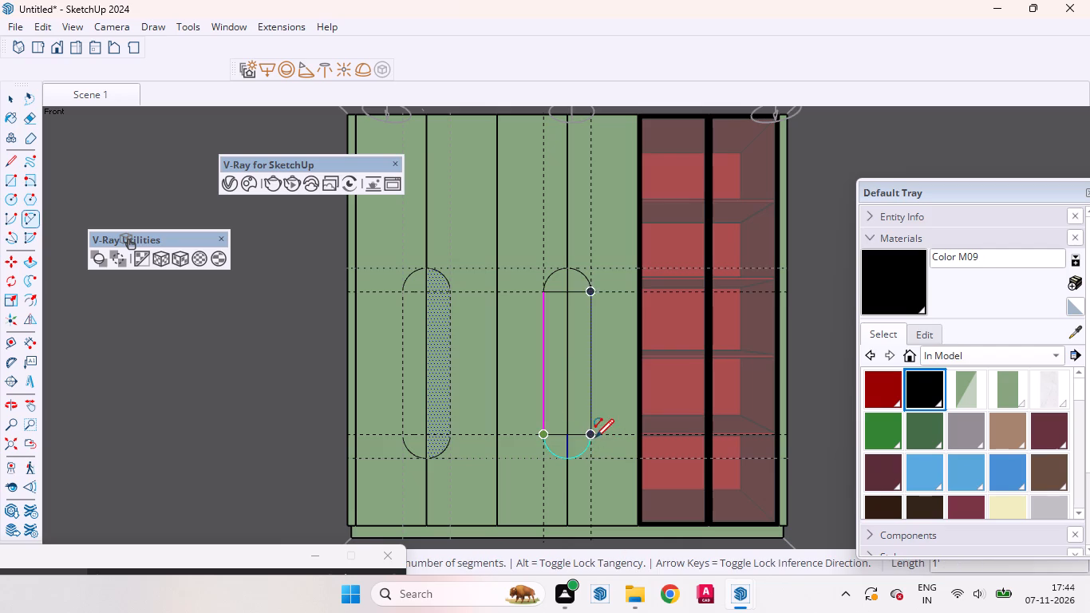
double_click(590, 431)
key(space)
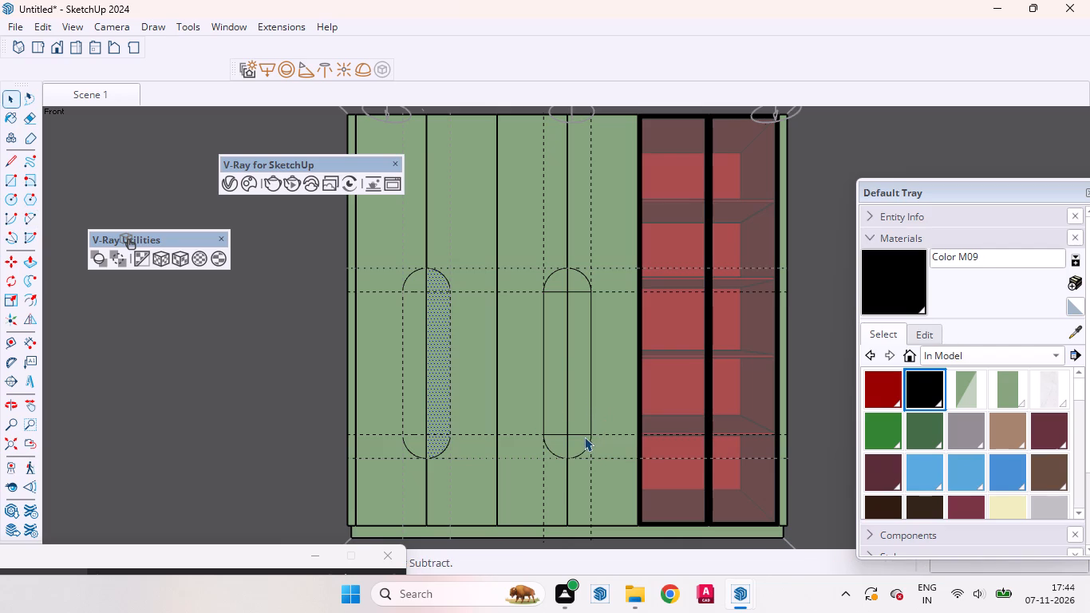
Erase the rectangle's top and bottom edge segments on both doors, inside the new slot's half-circle ends.
click(583, 435)
right_click(583, 435)
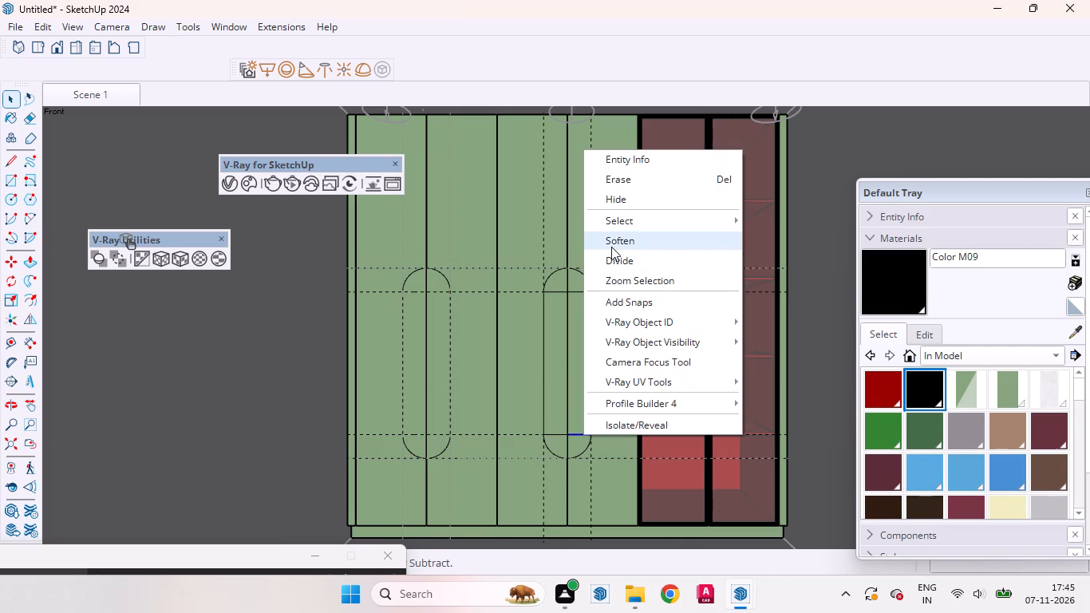
click(616, 185)
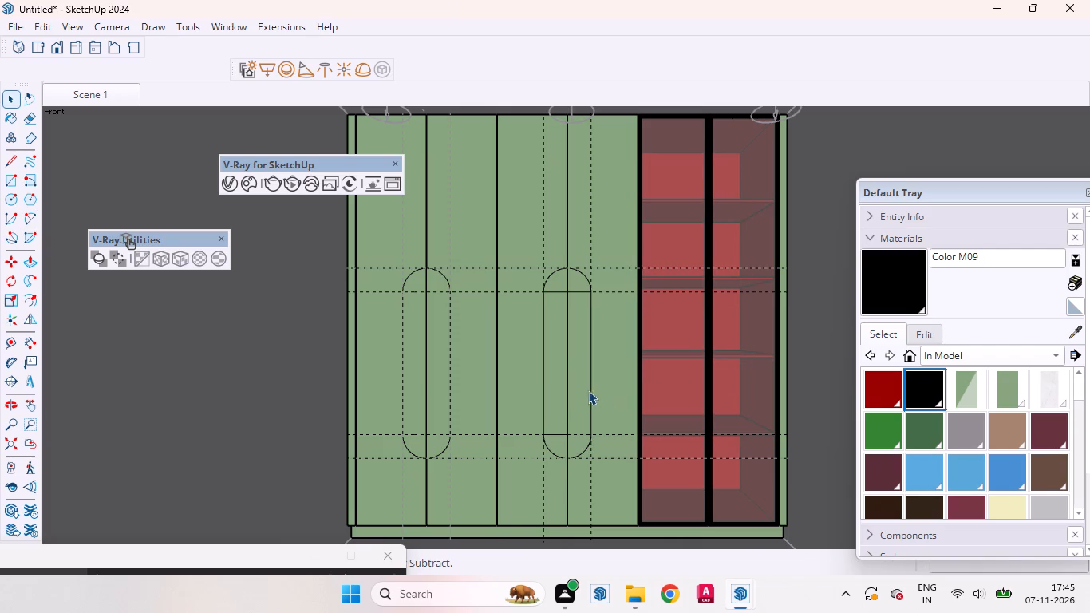
click(579, 387)
click(558, 386)
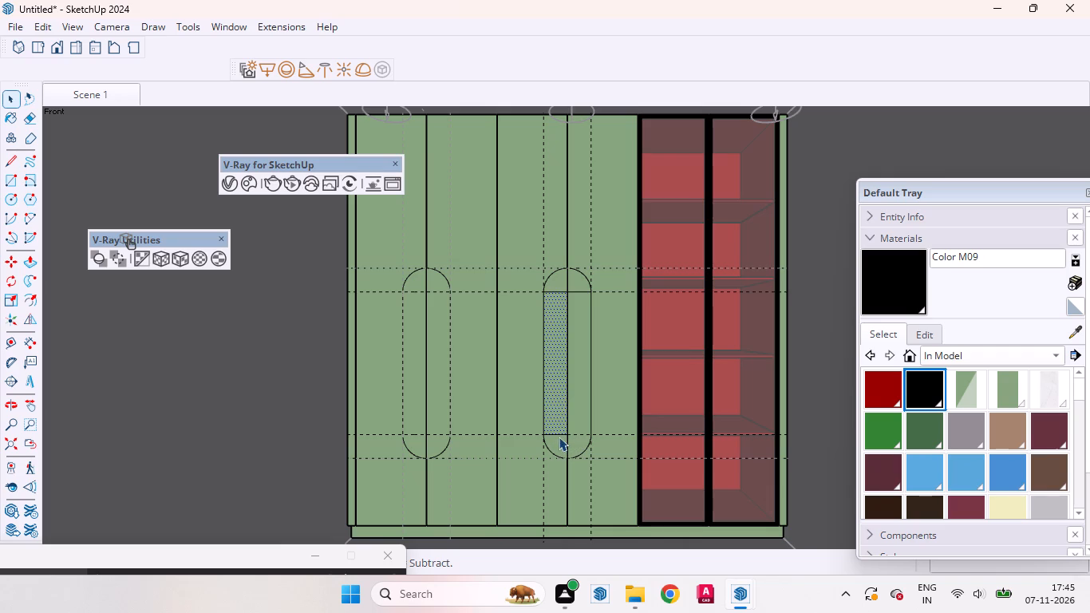
click(558, 436)
right_click(558, 436)
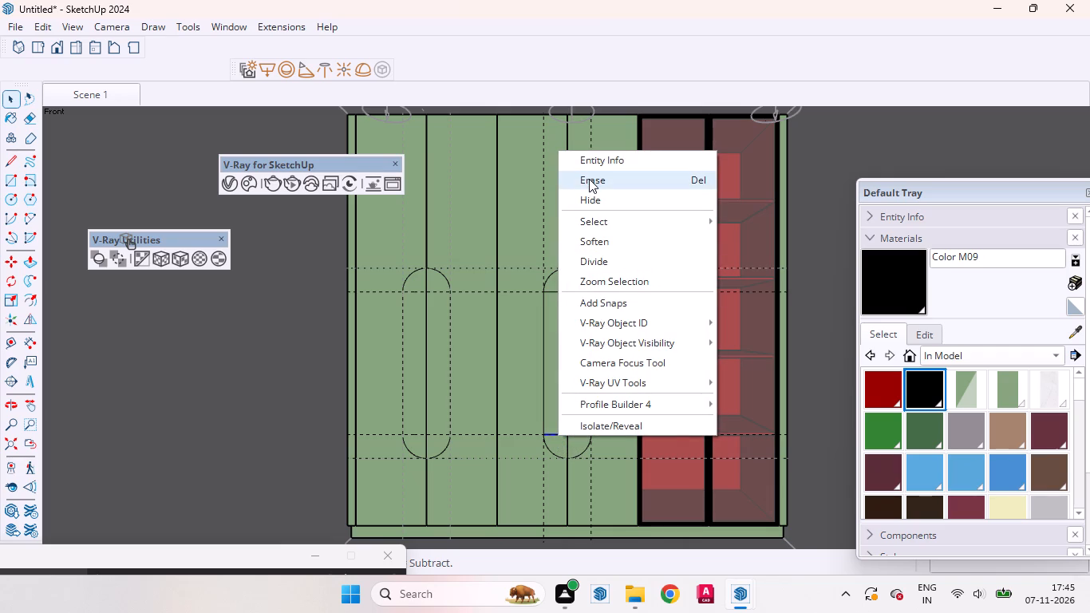
click(589, 179)
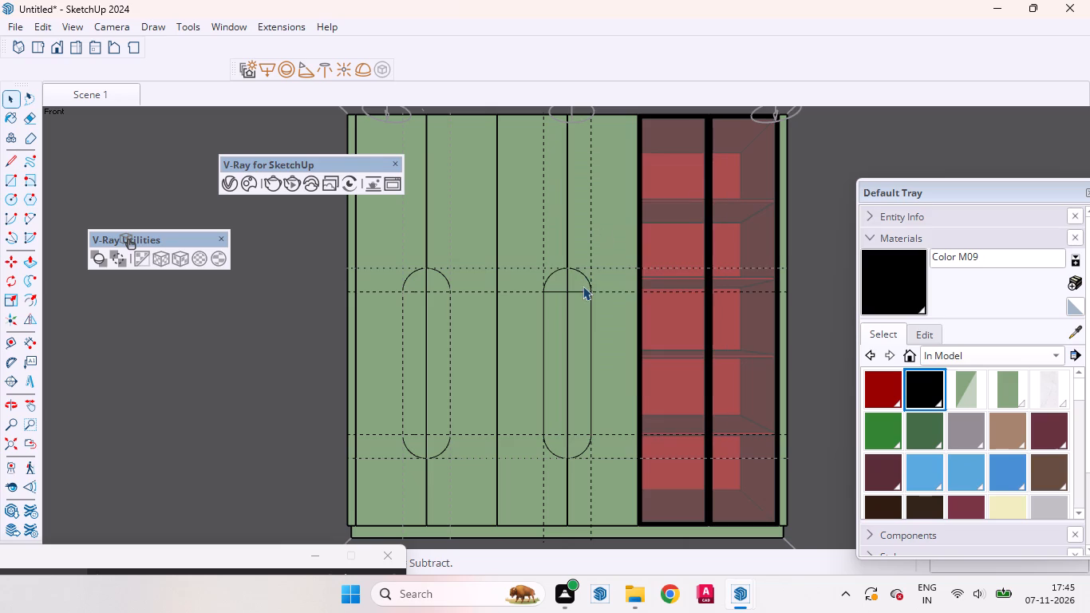
click(582, 291)
right_click(582, 291)
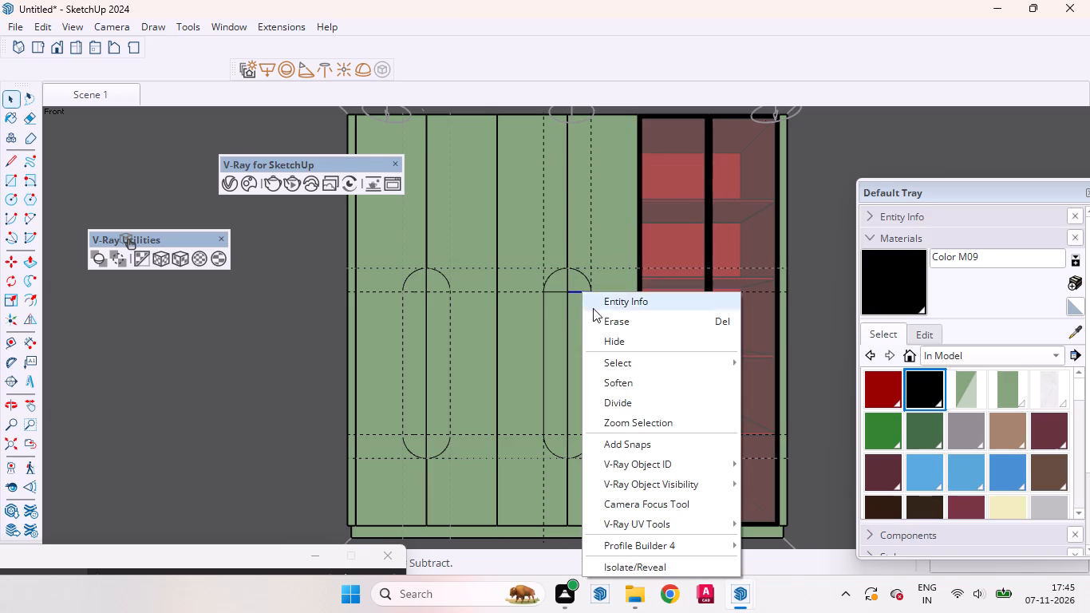
click(597, 326)
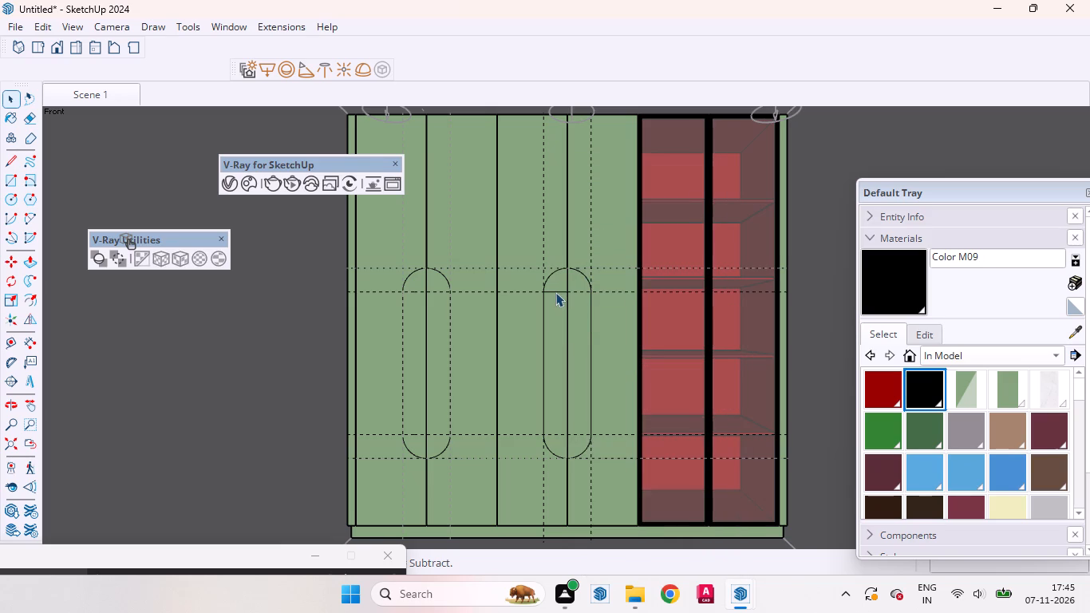
click(555, 292)
right_click(555, 292)
click(583, 321)
Erase the narrow face and the arc segment bridging the gap between the third and fourth doors at the slot's top end.
scroll(568, 301, up, 4)
scroll(568, 301, down, 2)
scroll(567, 300, up, 15)
scroll(568, 246, down, 1)
scroll(568, 246, up, 6)
scroll(559, 204, down, 1)
scroll(560, 204, up, 5)
middle_drag(590, 287, 589, 320)
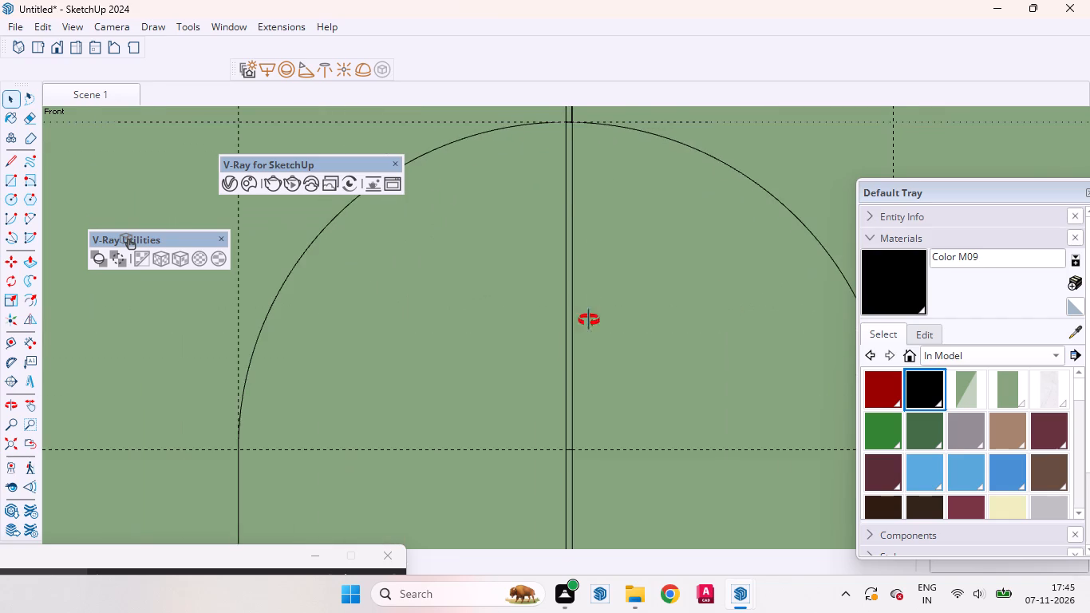
middle_drag(589, 320, 576, 375)
scroll(571, 369, down, 8)
scroll(571, 380, up, 2)
scroll(571, 380, down, 3)
scroll(557, 202, up, 8)
scroll(602, 305, down, 1)
scroll(602, 305, up, 8)
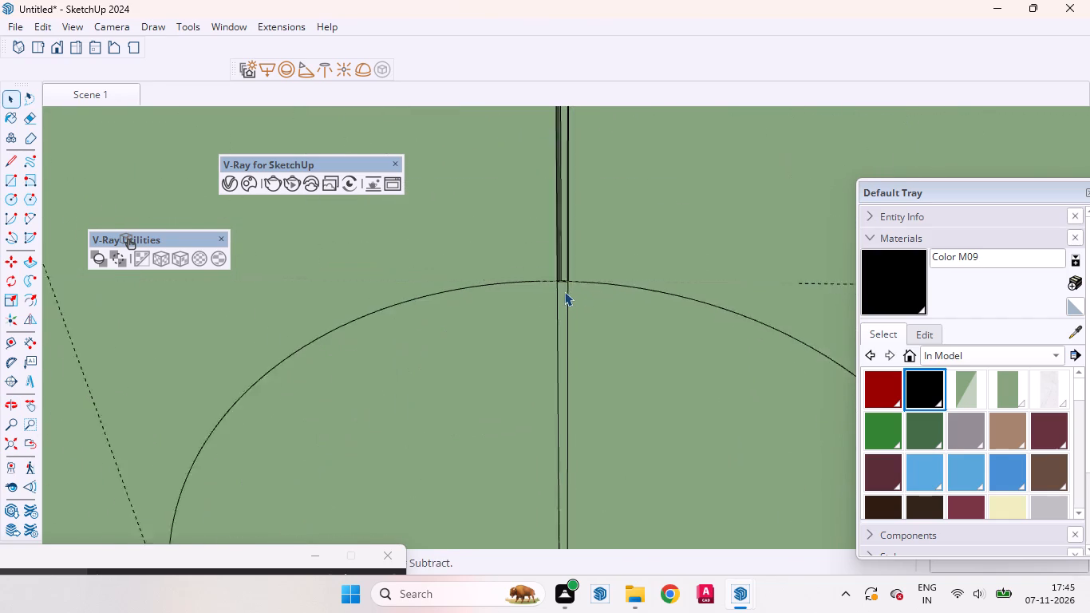
scroll(564, 291, up, 4)
click(563, 295)
right_click(563, 295)
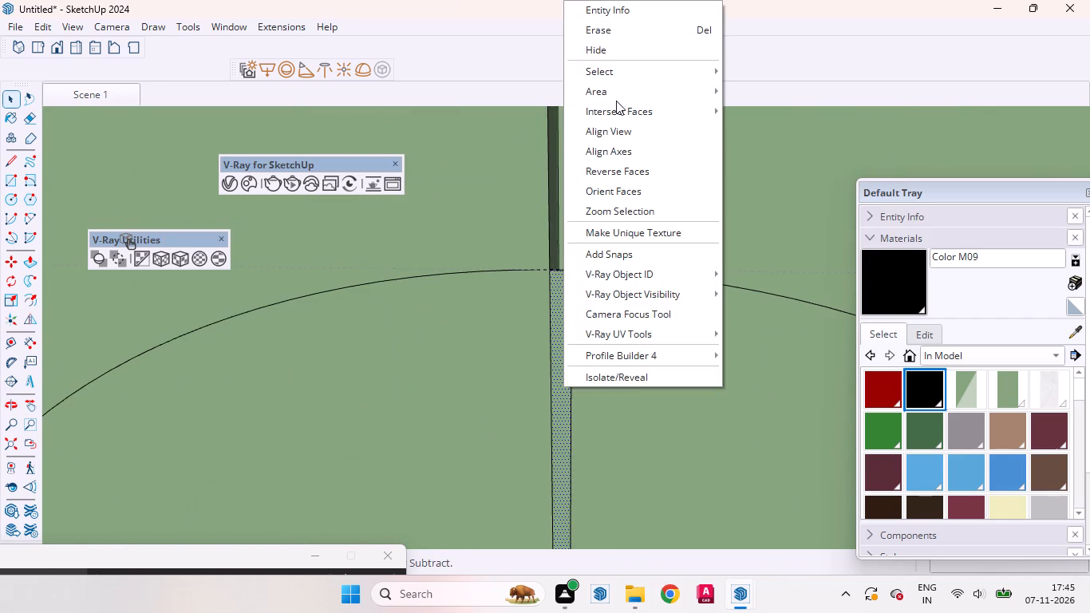
click(605, 38)
click(562, 269)
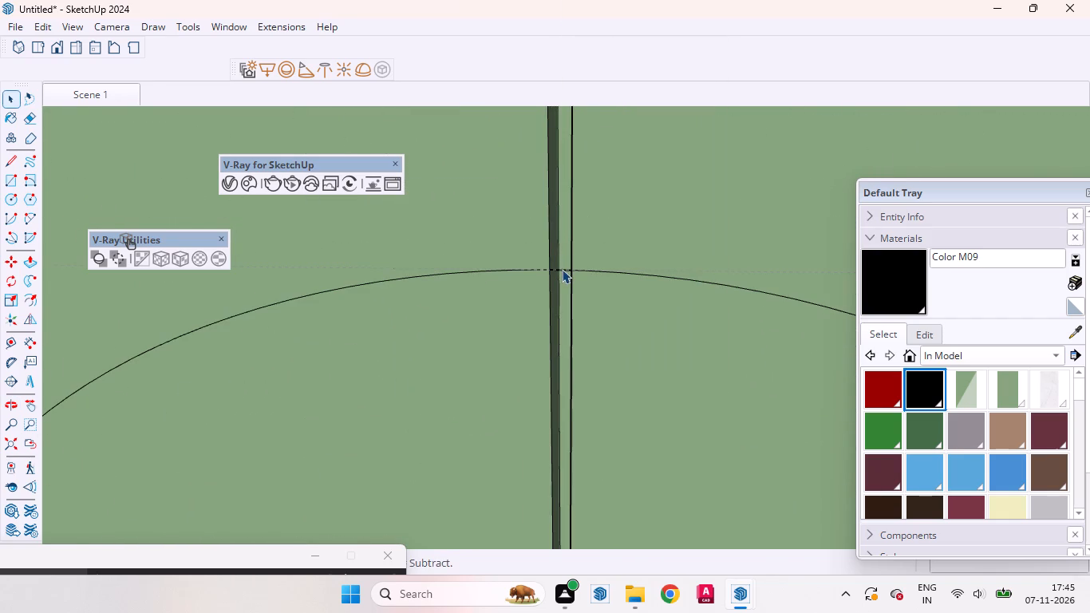
right_click(562, 269)
click(589, 294)
scroll(601, 246, down, 4)
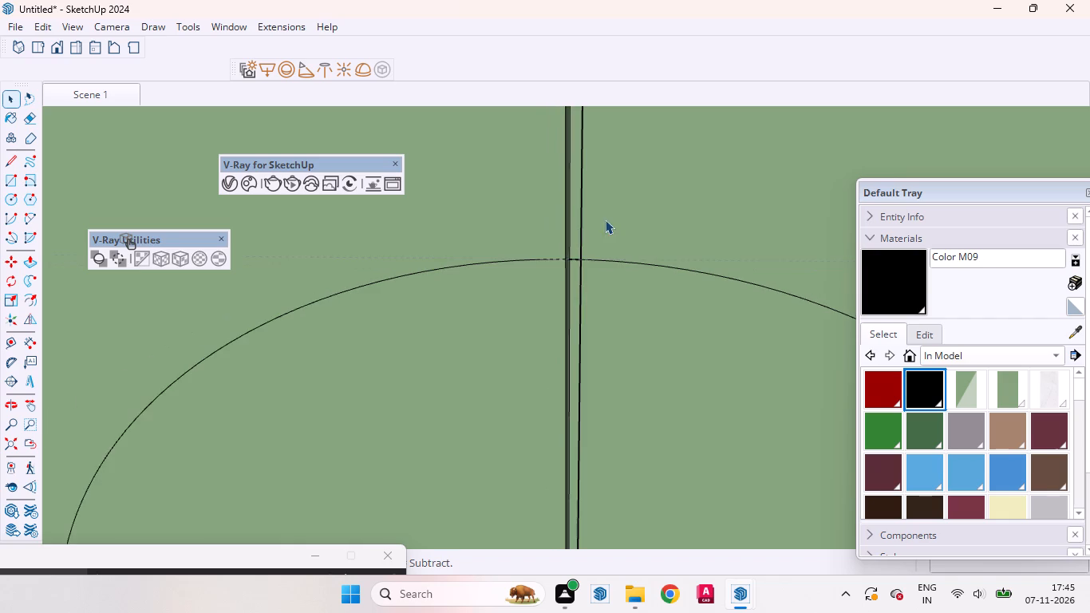
scroll(579, 251, up, 7)
scroll(568, 267, down, 3)
scroll(568, 267, up, 7)
click(568, 269)
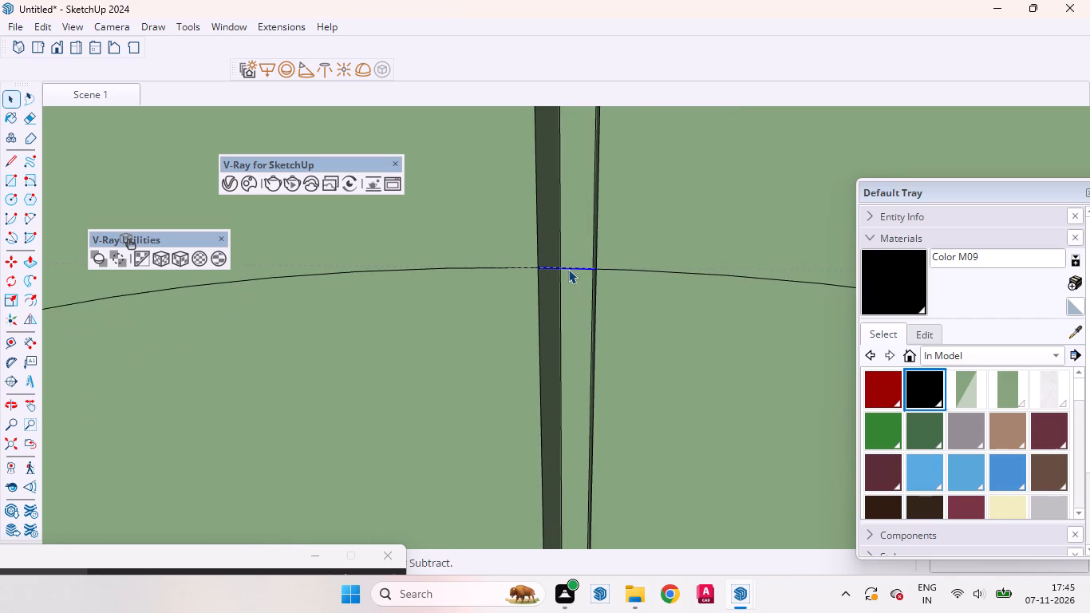
right_click(568, 269)
click(606, 38)
Erase the narrow face and the arc segment bridging the door gap at the same slot's bottom end.
scroll(609, 198, down, 2)
scroll(610, 199, up, 1)
scroll(610, 199, down, 6)
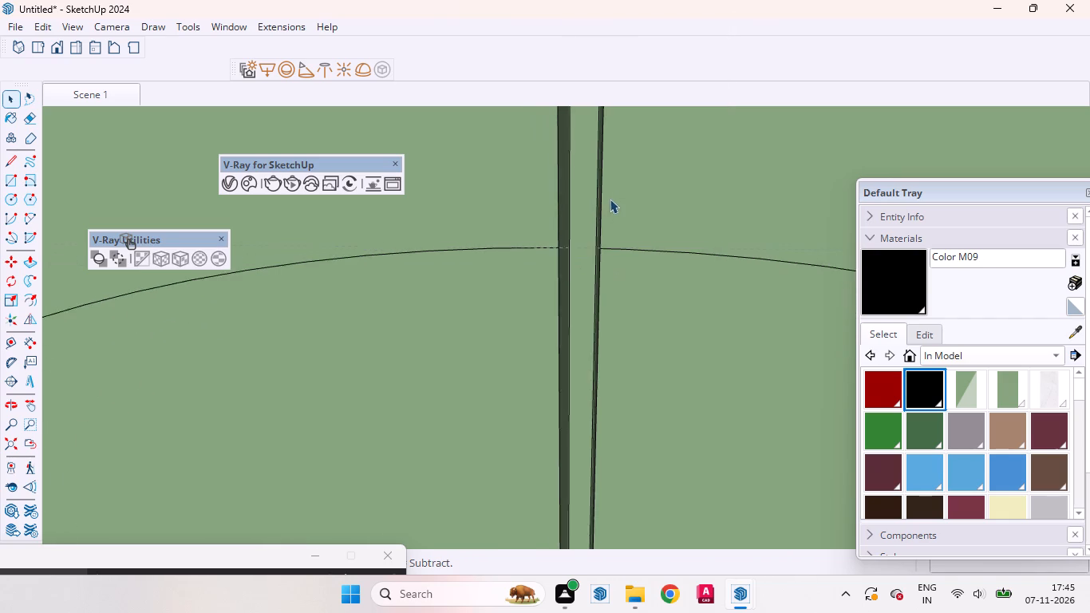
scroll(610, 199, down, 11)
scroll(610, 191, up, 1)
scroll(610, 189, down, 20)
scroll(610, 189, down, 7)
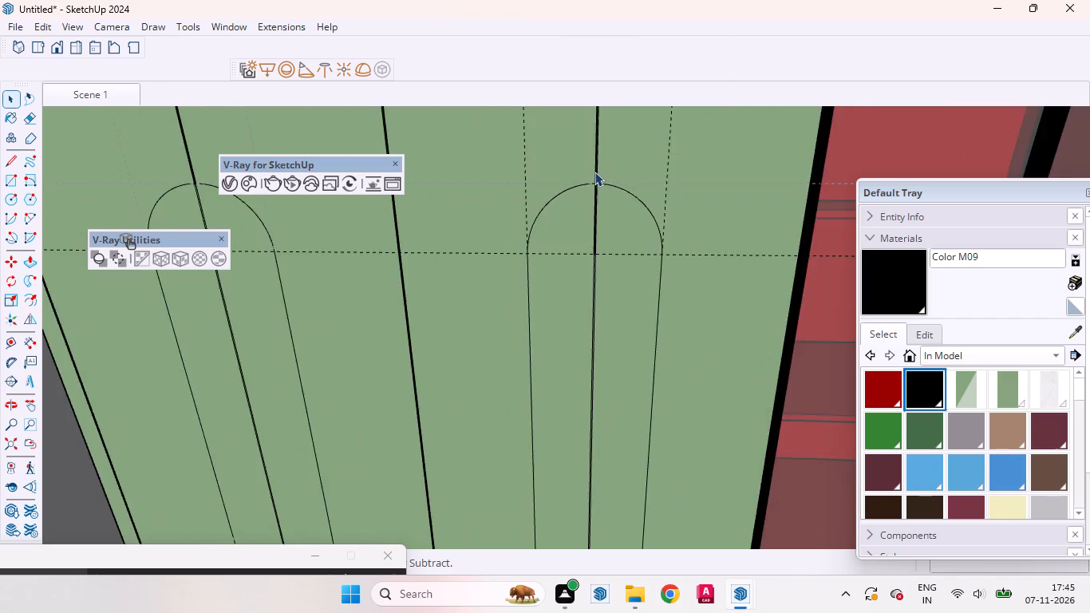
scroll(594, 172, down, 10)
scroll(594, 166, up, 2)
scroll(594, 166, down, 2)
scroll(625, 399, up, 19)
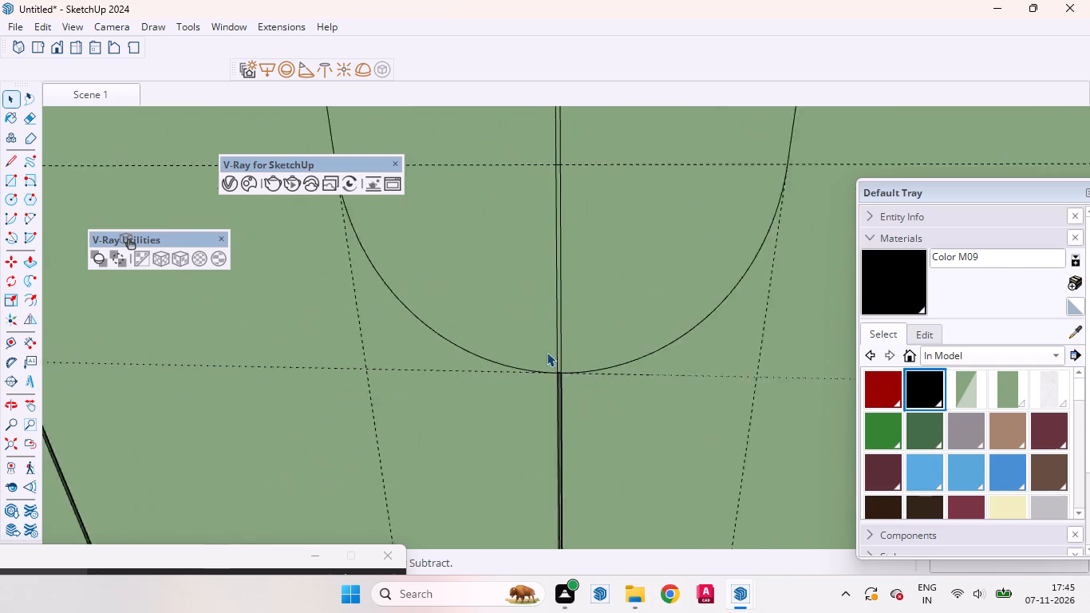
scroll(547, 352, up, 11)
click(574, 315)
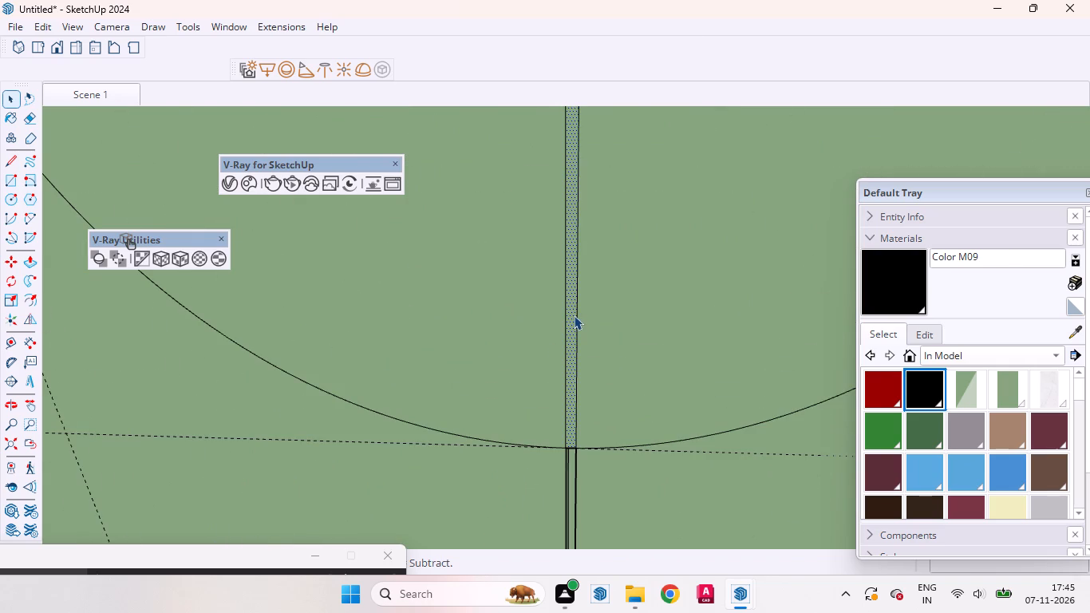
right_click(574, 315)
click(611, 33)
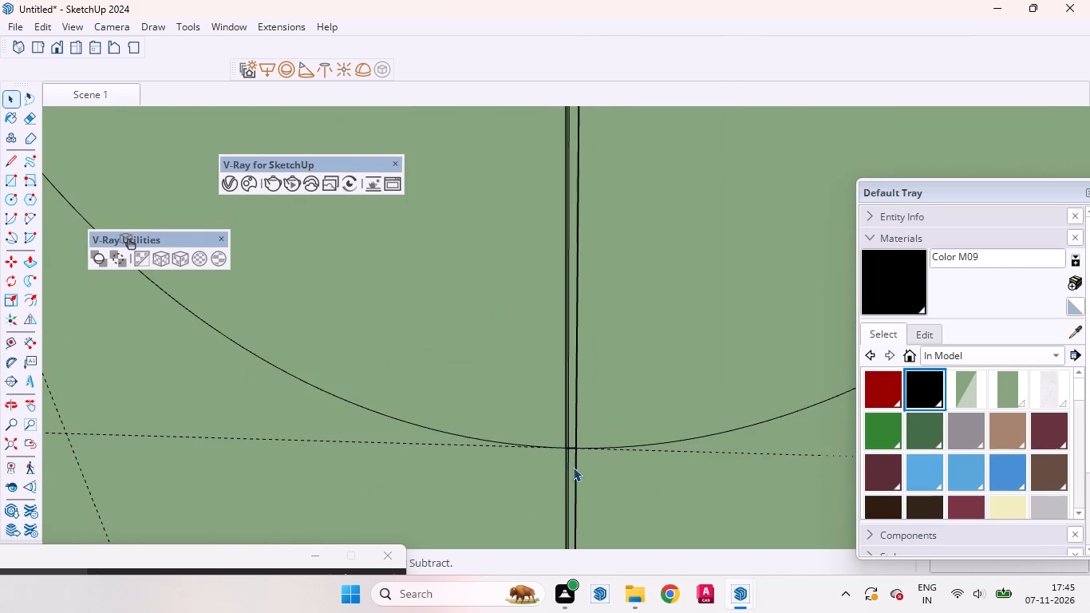
click(571, 447)
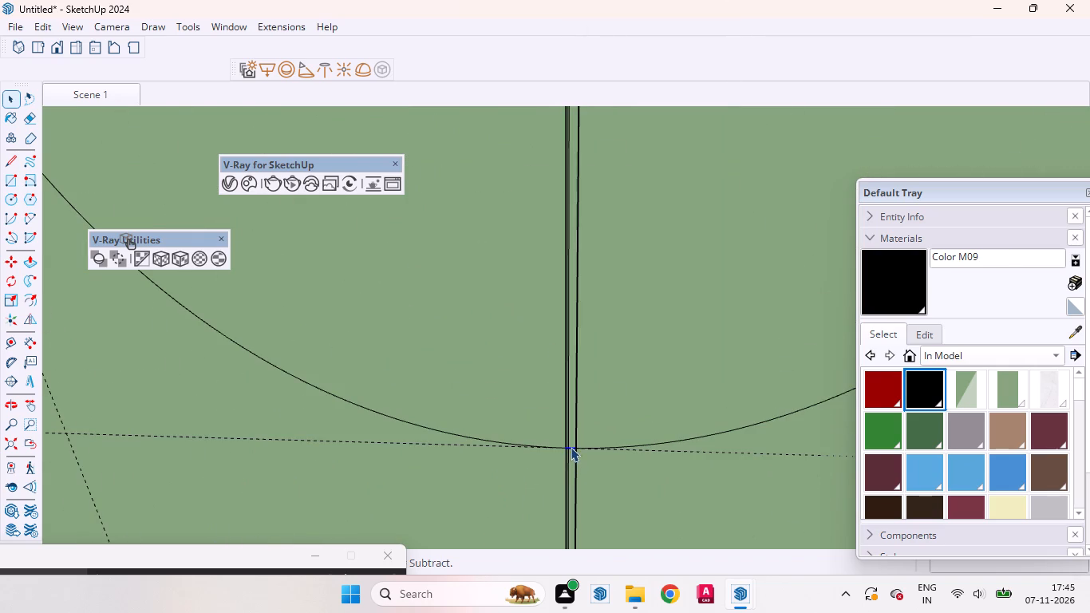
right_click(571, 447)
click(618, 132)
Erase the remaining narrow face in the door gap along the slot's straight section and its short edge at the lower inner guide.
scroll(721, 342, down, 8)
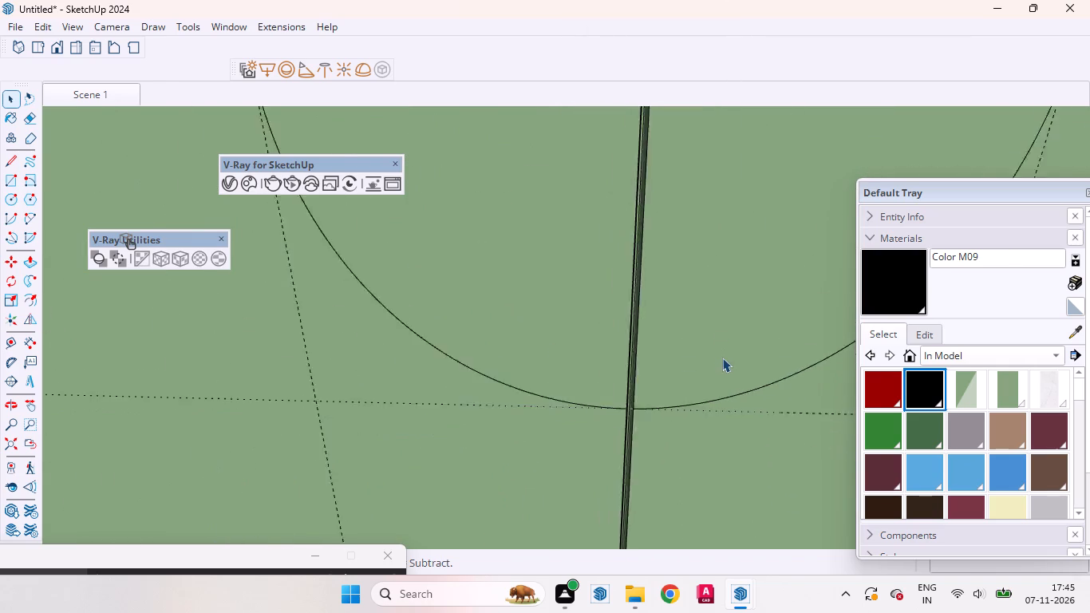
scroll(722, 358, down, 15)
scroll(712, 290, up, 16)
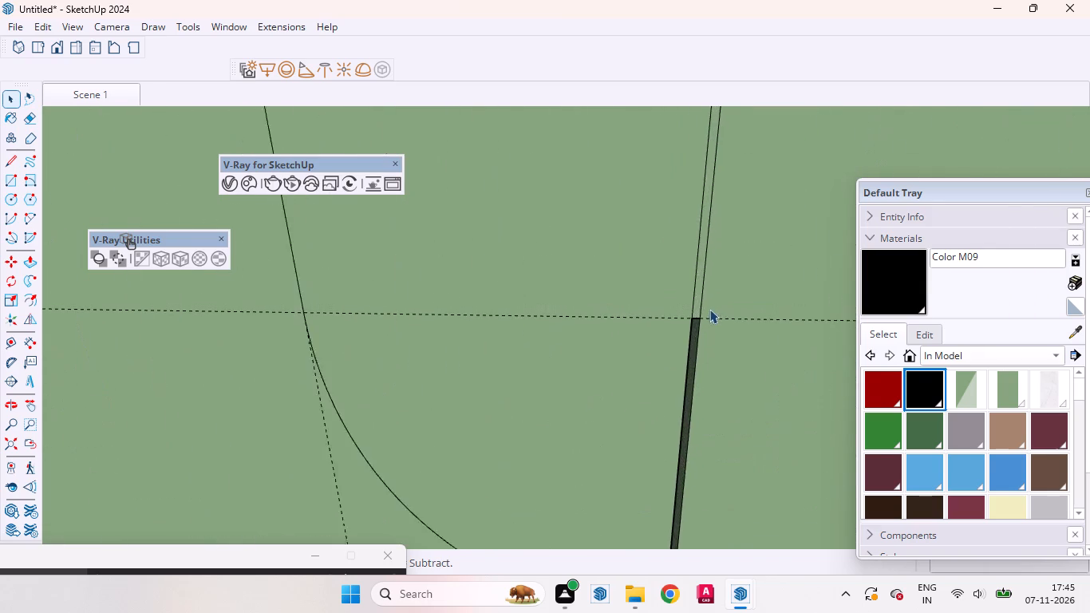
scroll(709, 309, up, 5)
scroll(708, 308, down, 1)
scroll(707, 307, up, 4)
click(691, 291)
right_click(691, 291)
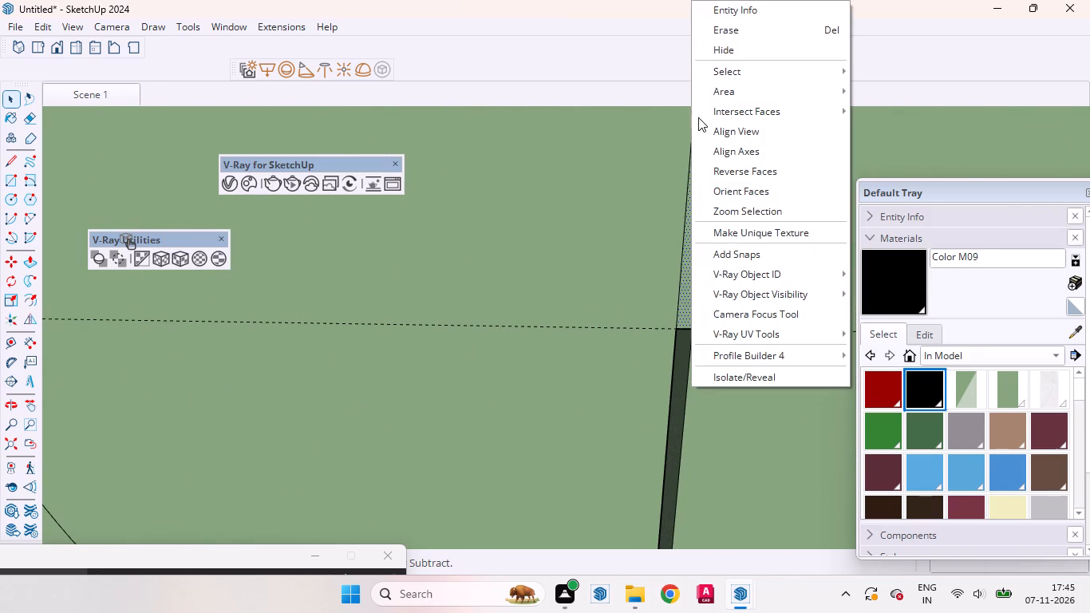
click(714, 35)
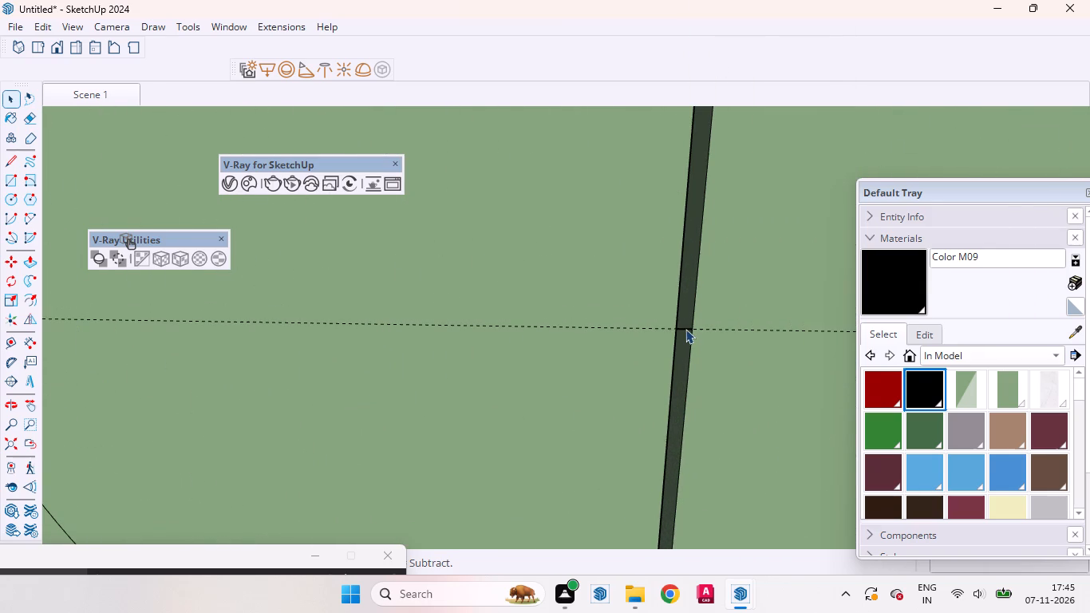
click(685, 329)
right_click(685, 330)
click(718, 76)
Erase the narrow face and arc segment bridging the gap between the first and second doors at their slot's bottom end.
scroll(670, 271, down, 5)
scroll(703, 240, up, 1)
scroll(705, 240, down, 20)
scroll(705, 240, down, 1)
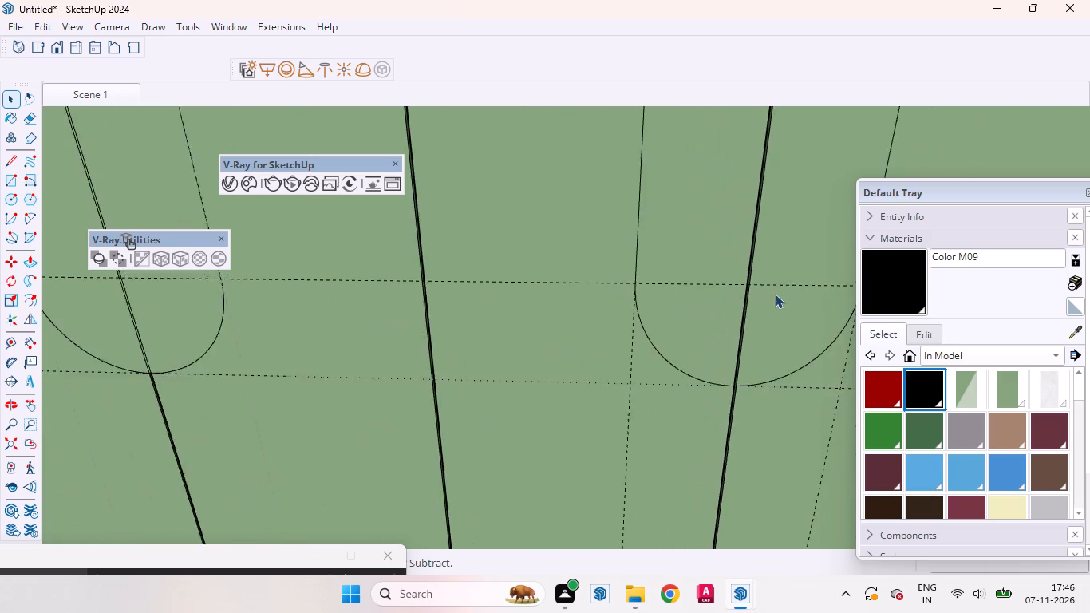
scroll(775, 294, down, 5)
scroll(444, 318, up, 20)
scroll(444, 318, up, 3)
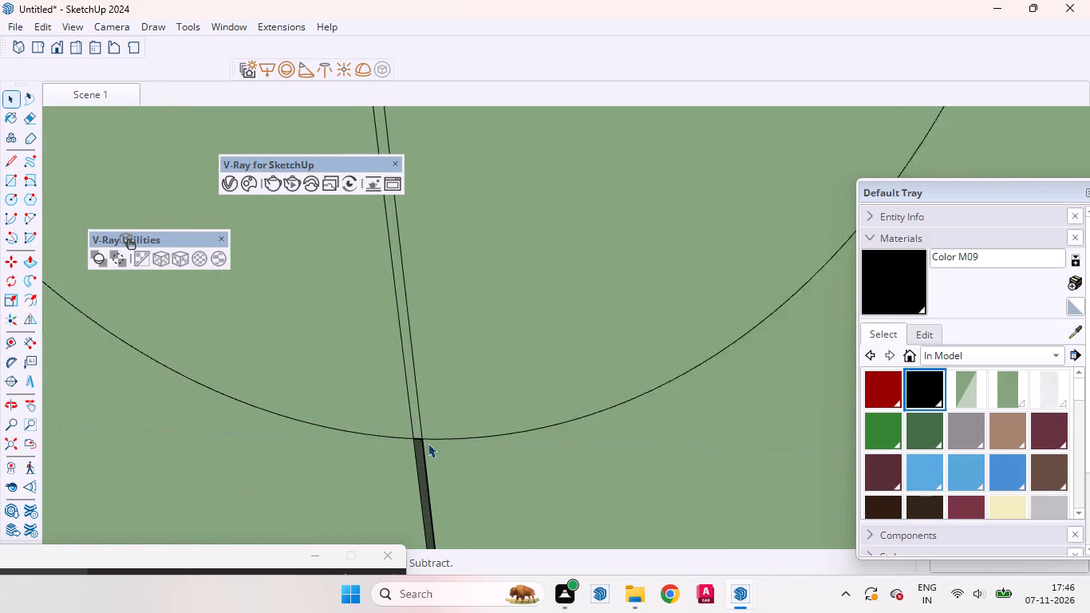
scroll(428, 443, up, 2)
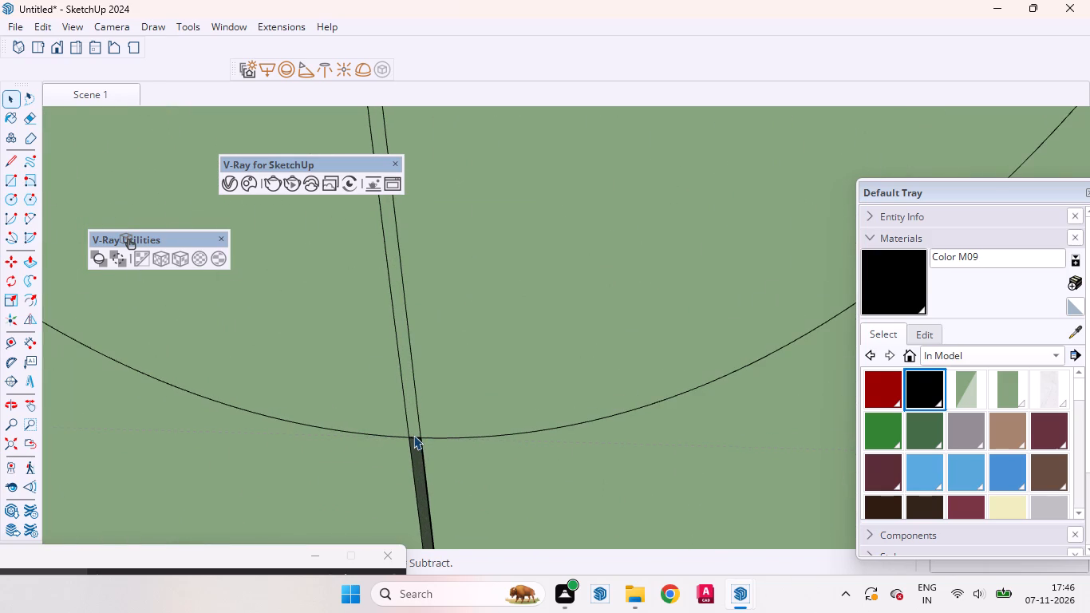
click(413, 435)
right_click(413, 435)
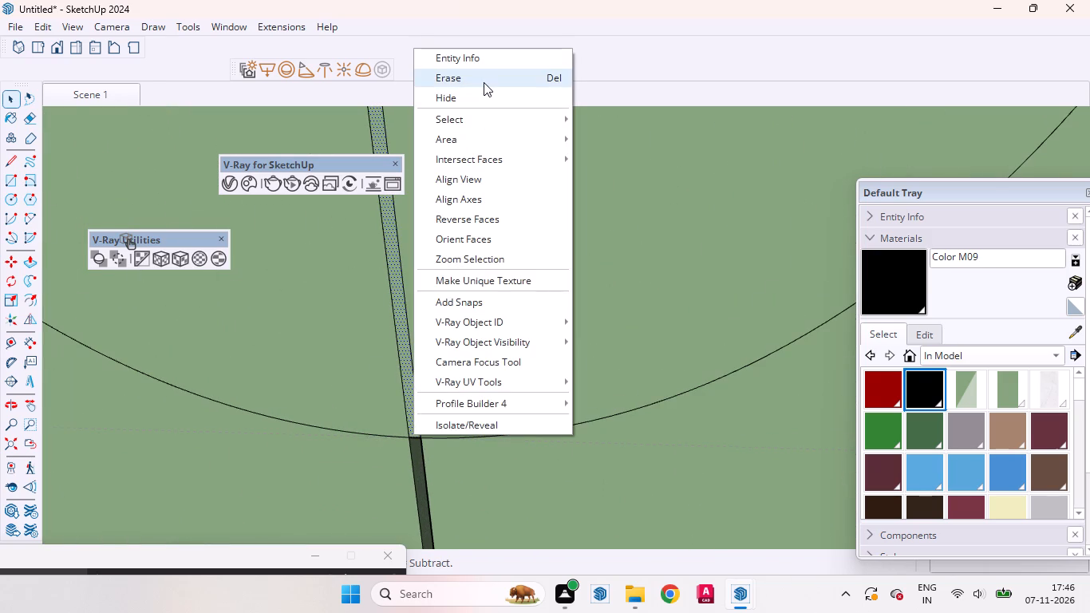
click(471, 86)
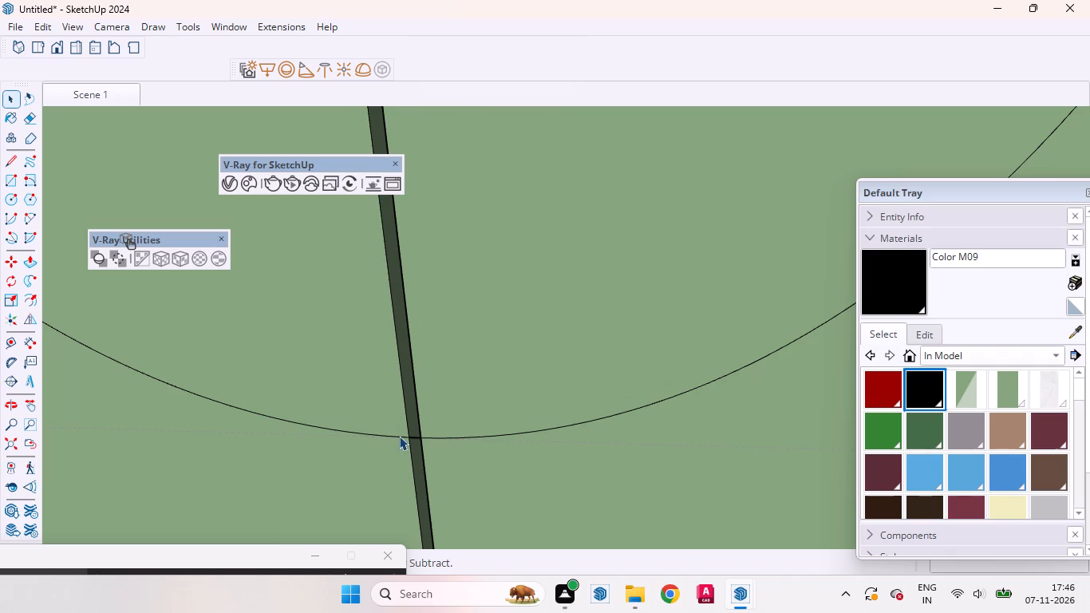
click(412, 437)
right_click(412, 437)
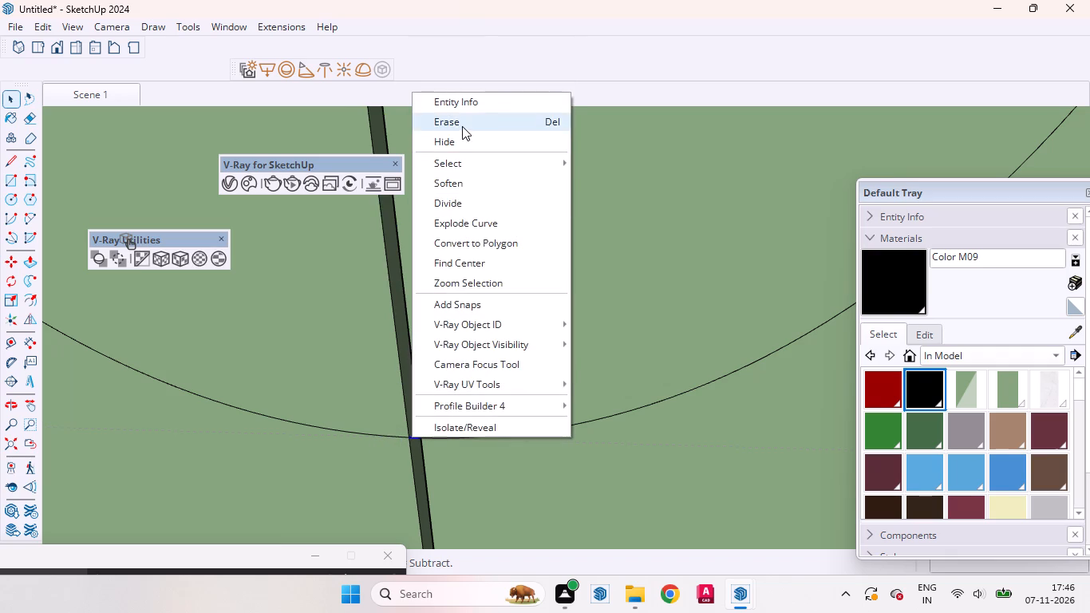
click(462, 126)
Erase the short straight edge left across the door gap at the same slot's bottom end.
scroll(570, 339, up, 1)
scroll(571, 341, down, 10)
scroll(431, 445, up, 11)
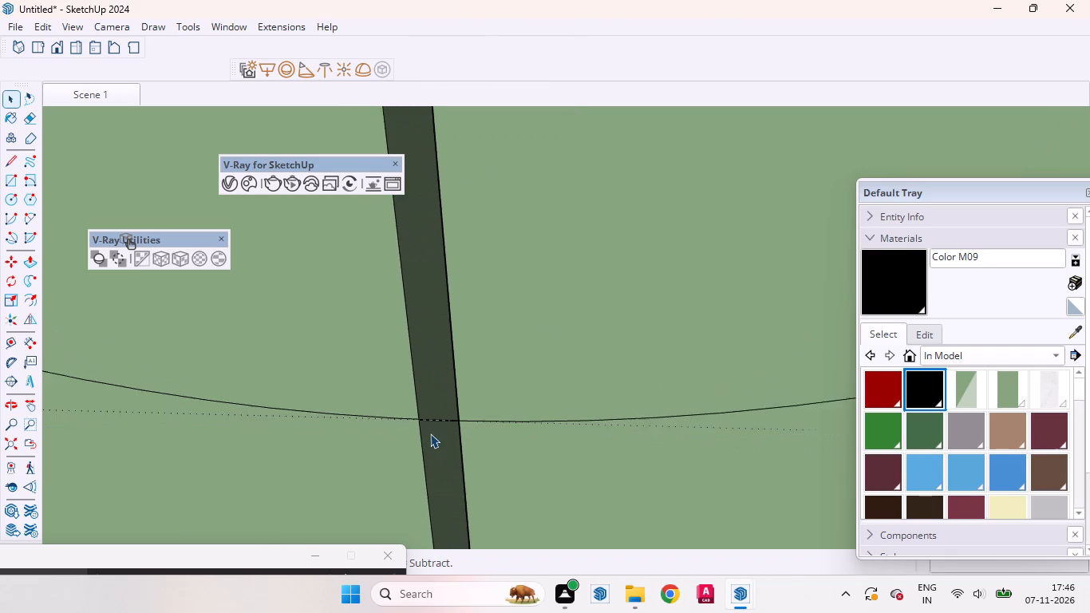
scroll(430, 433, up, 6)
click(439, 413)
right_click(440, 415)
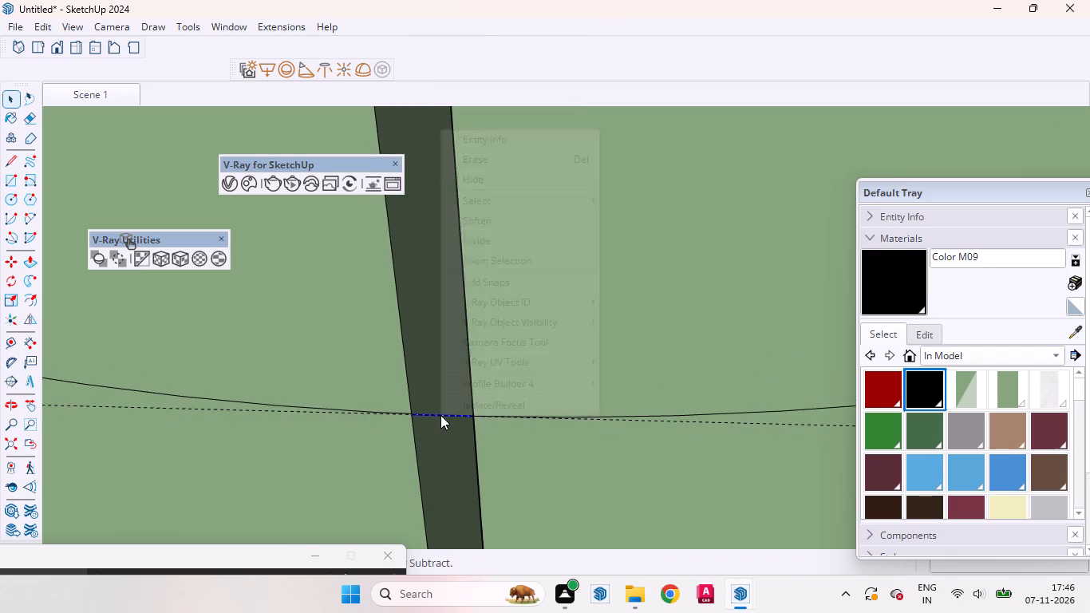
click(491, 152)
Erase the horizontal construction guide that touches the bottom of the slot's lower arc.
scroll(560, 398, down, 6)
scroll(569, 437, up, 1)
scroll(569, 437, down, 2)
scroll(529, 421, up, 14)
scroll(459, 379, up, 1)
middle_click(476, 409)
scroll(476, 407, down, 6)
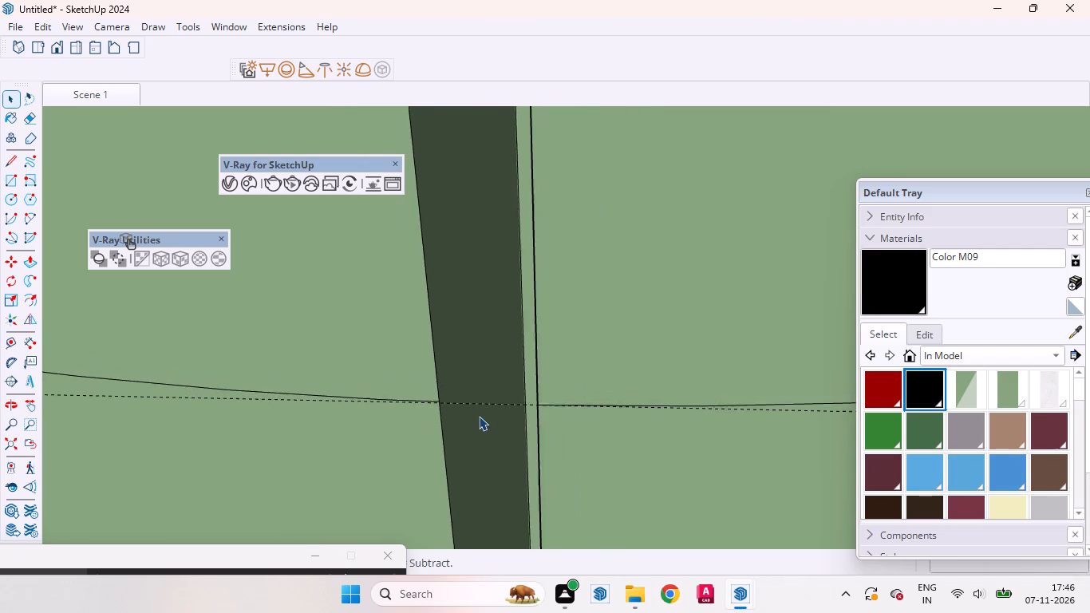
scroll(479, 416, down, 5)
scroll(479, 417, up, 2)
click(479, 406)
right_click(479, 406)
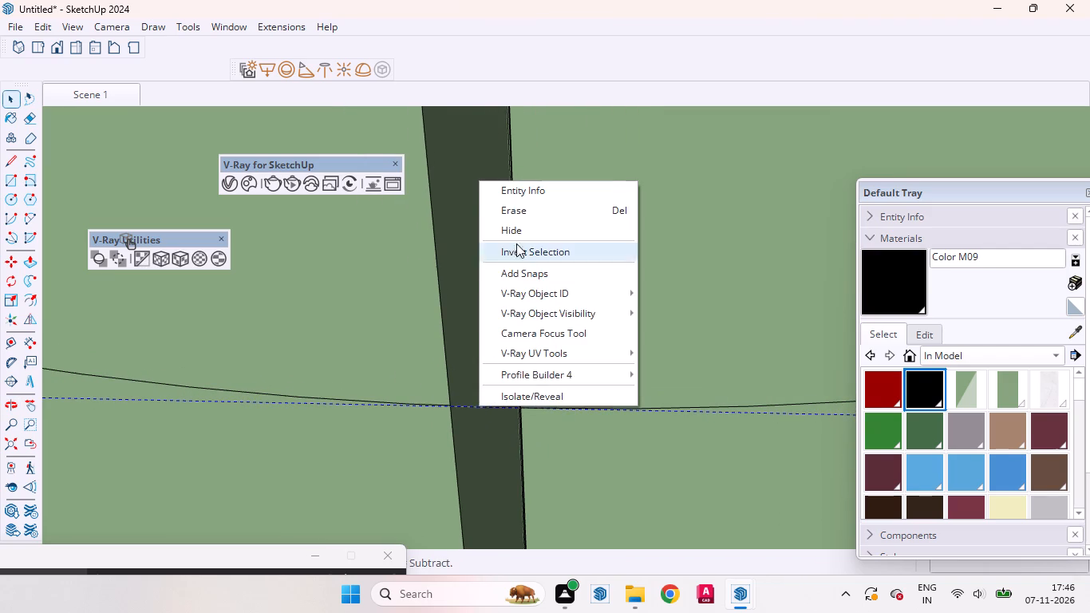
click(518, 209)
Erase the short segments bridging the gap between the first and second doors at the slot's top end.
scroll(528, 442, down, 20)
scroll(528, 442, down, 3)
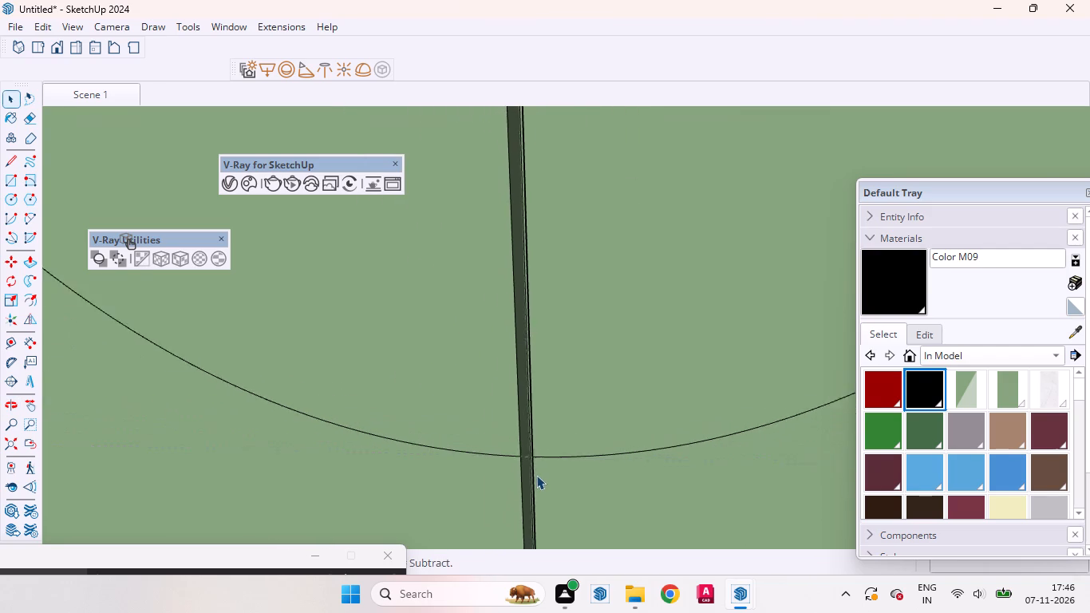
scroll(536, 475, down, 3)
scroll(536, 475, up, 2)
scroll(536, 475, down, 16)
scroll(537, 473, up, 1)
scroll(537, 473, down, 13)
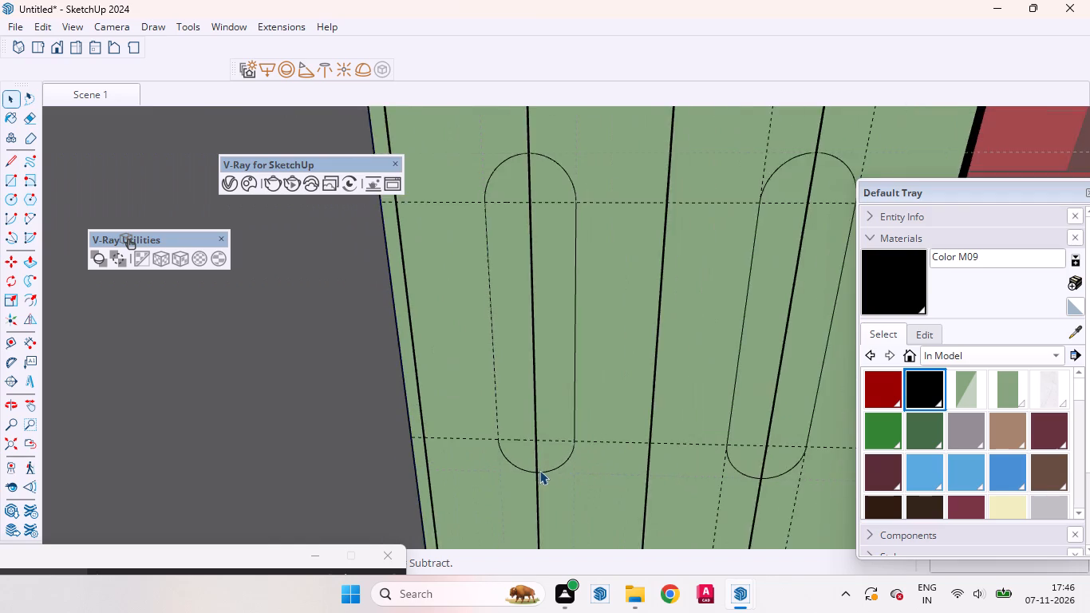
scroll(539, 470, down, 4)
scroll(544, 292, up, 18)
scroll(519, 242, down, 1)
scroll(518, 243, up, 4)
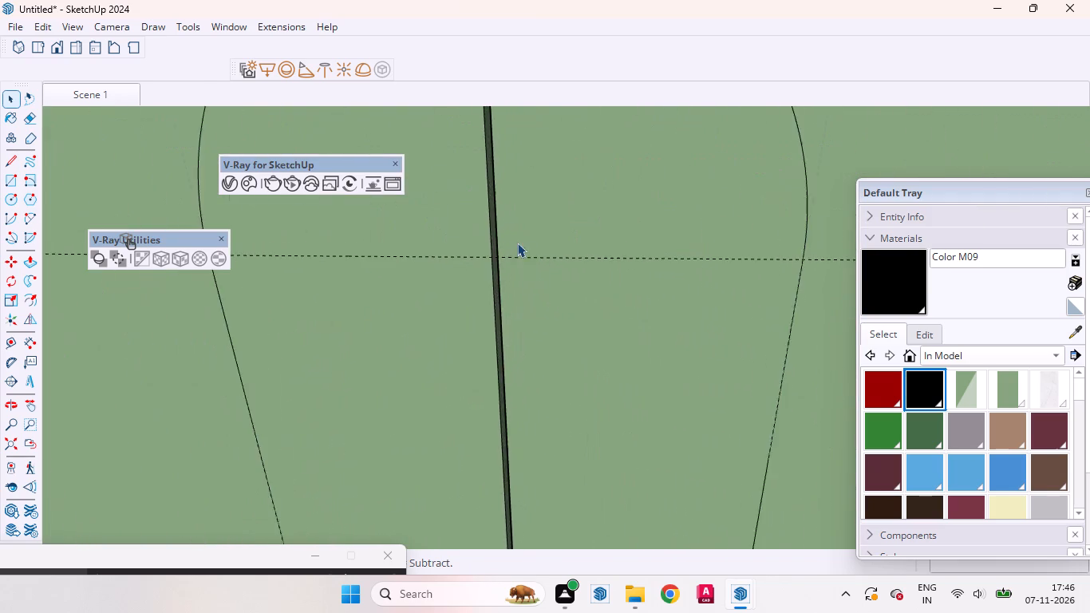
scroll(586, 374, down, 7)
scroll(543, 113, up, 1)
scroll(543, 112, down, 1)
scroll(543, 112, up, 14)
scroll(551, 156, down, 1)
scroll(551, 156, up, 2)
scroll(551, 156, down, 1)
scroll(551, 156, up, 9)
scroll(555, 148, down, 1)
scroll(555, 148, up, 1)
click(559, 140)
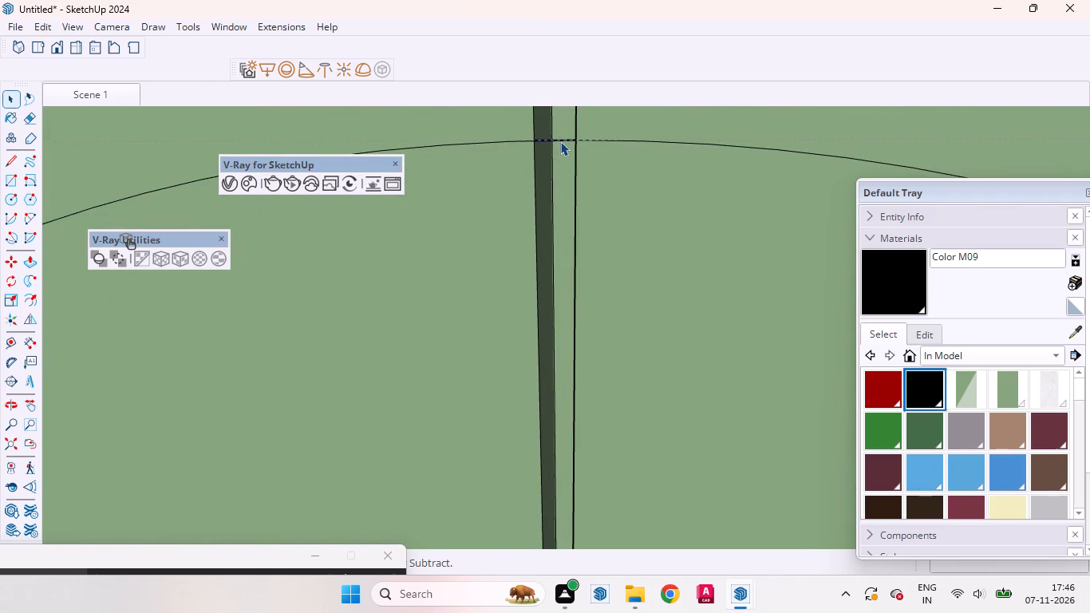
right_click(560, 141)
click(589, 165)
click(564, 140)
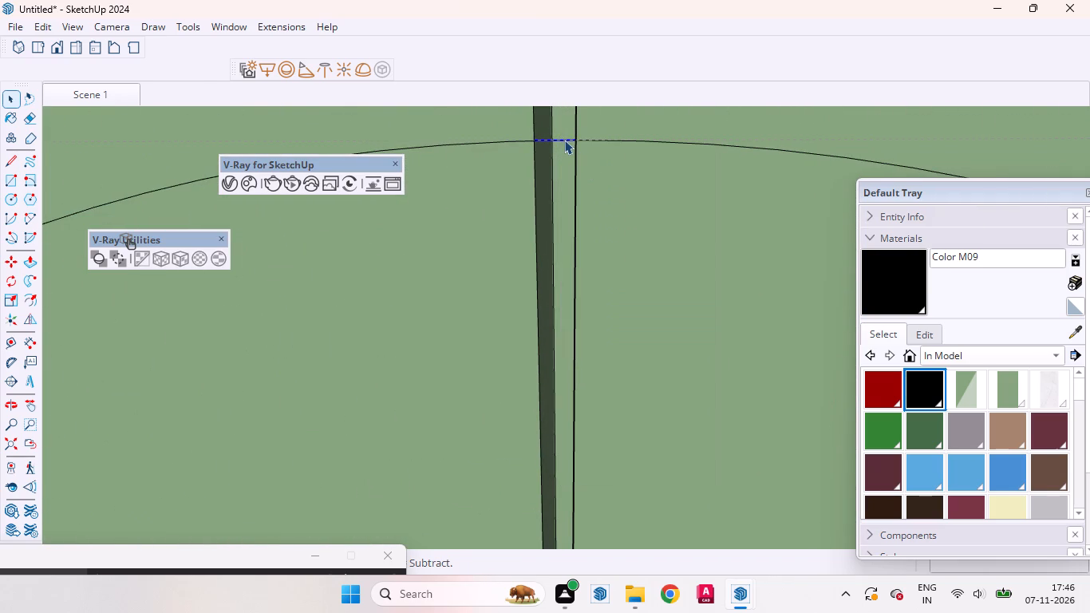
right_click(564, 140)
click(598, 172)
Push both halves of the slot across the first and second doors inward by 8 mm.
scroll(566, 152, down, 5)
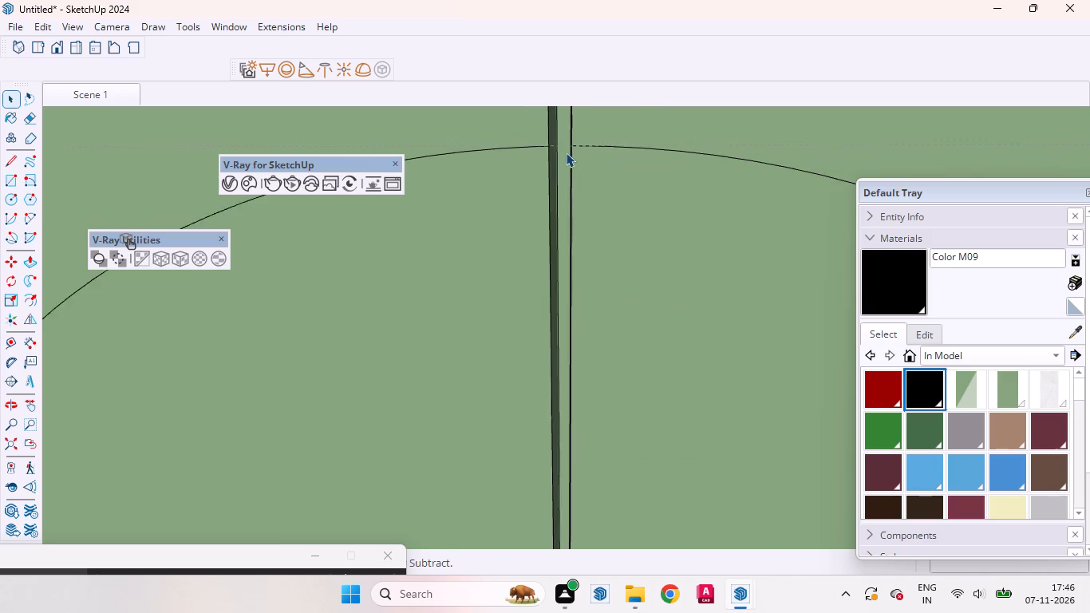
scroll(566, 152, down, 4)
click(676, 252)
scroll(613, 214, down, 16)
scroll(589, 176, up, 2)
scroll(588, 176, down, 2)
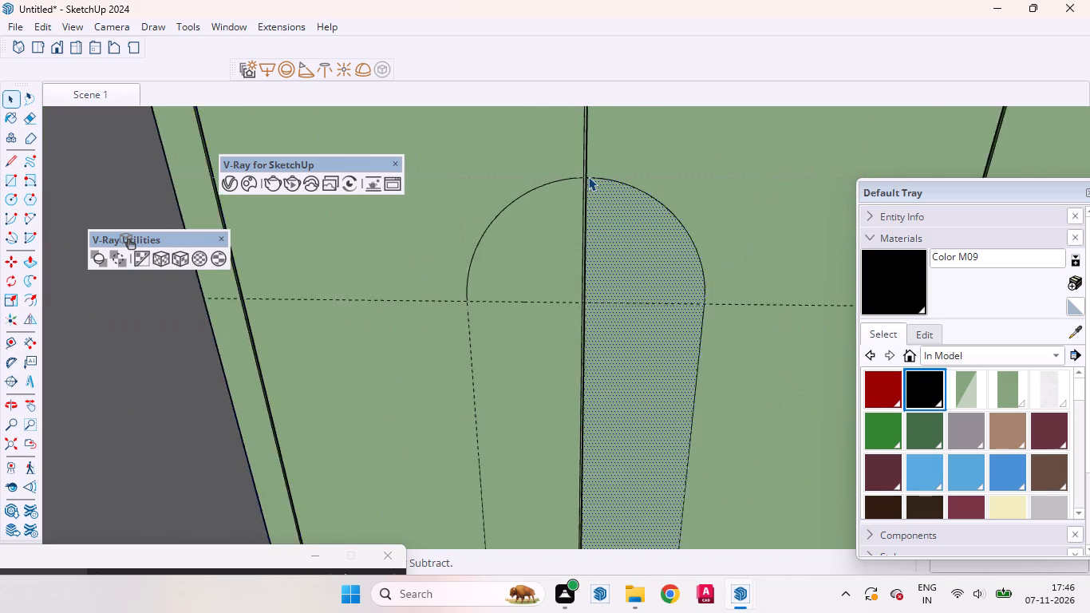
scroll(588, 176, down, 6)
scroll(588, 176, up, 3)
scroll(588, 176, down, 13)
middle_drag(608, 254, 649, 276)
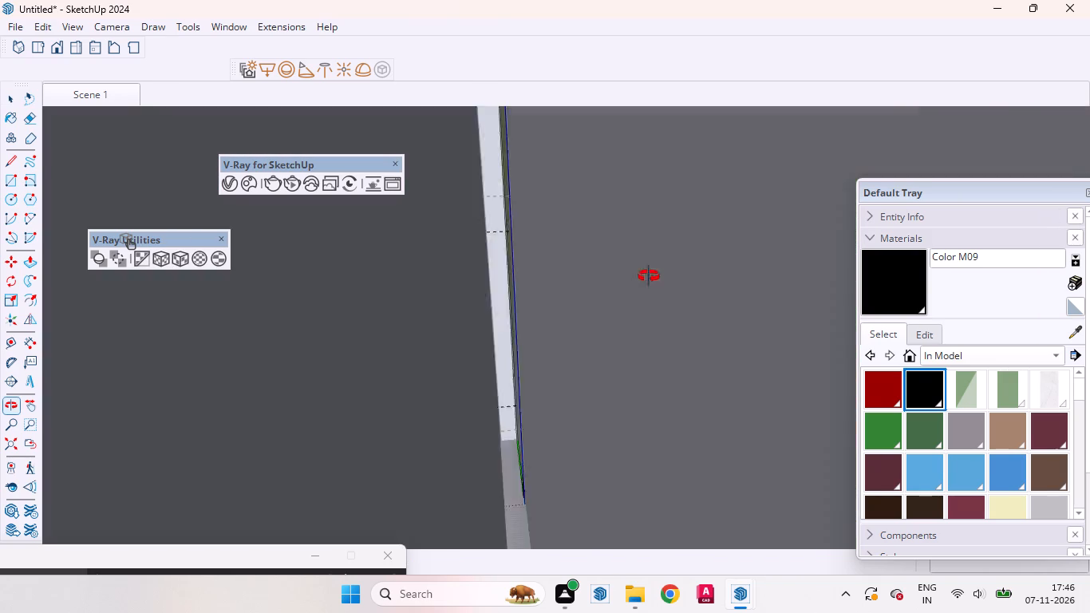
middle_drag(649, 276, 570, 255)
scroll(570, 255, up, 1)
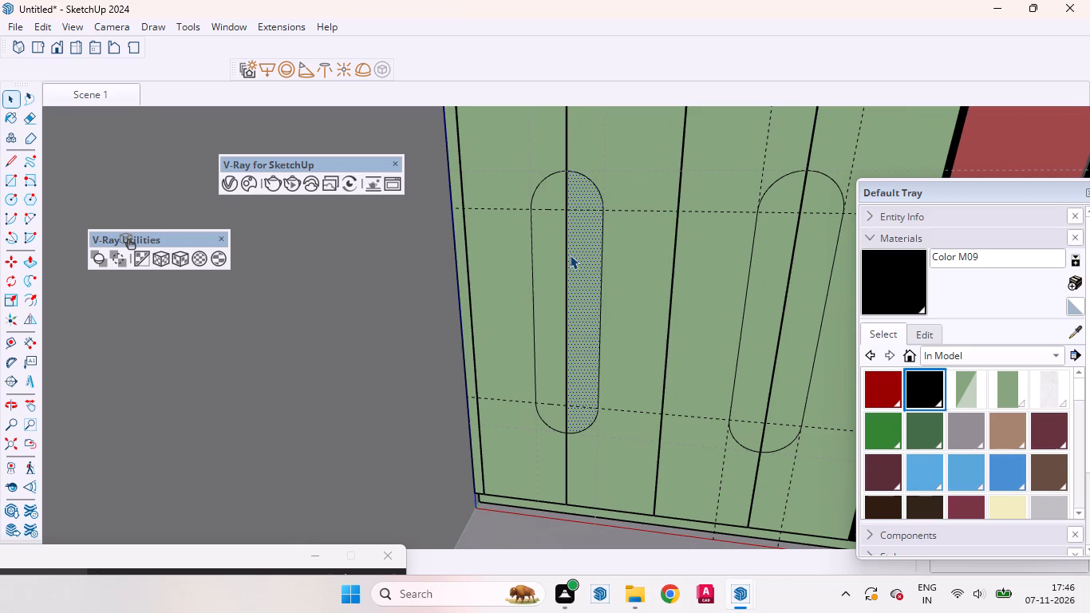
double_click(570, 255)
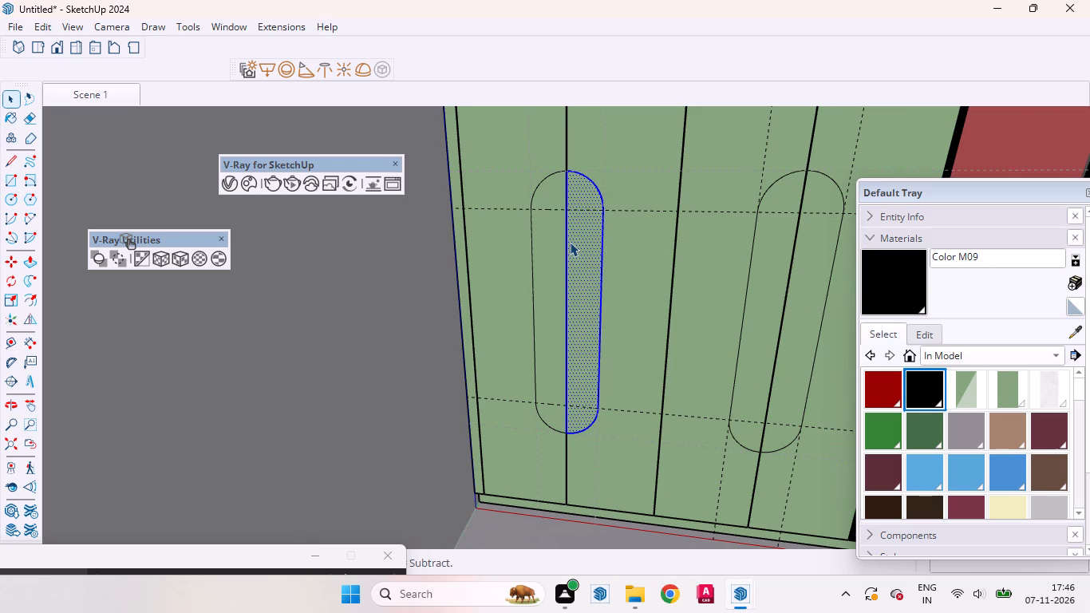
scroll(570, 242, up, 2)
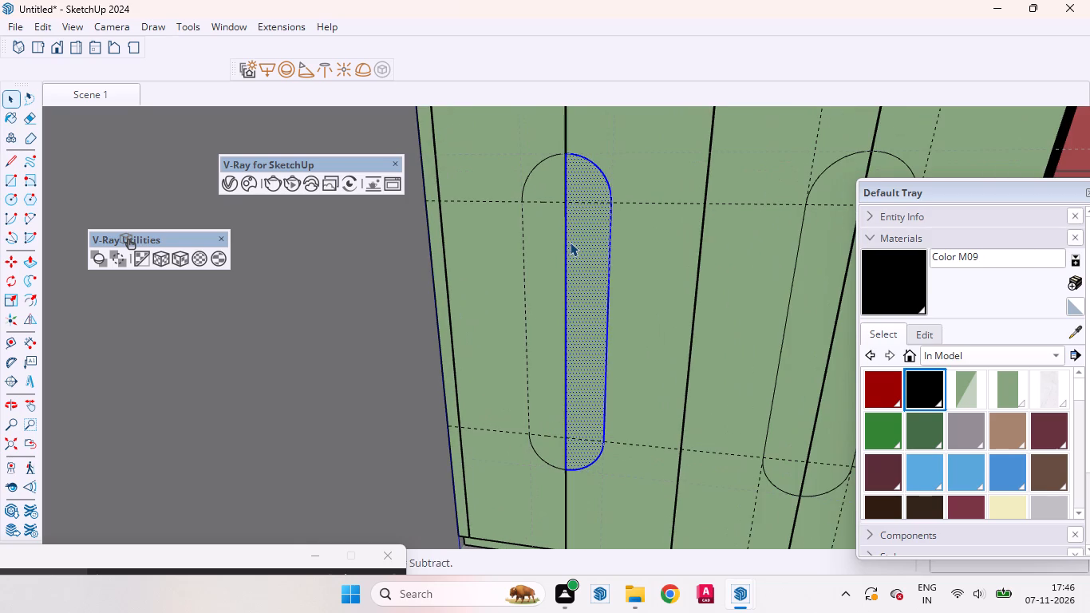
key(p)
click(578, 244)
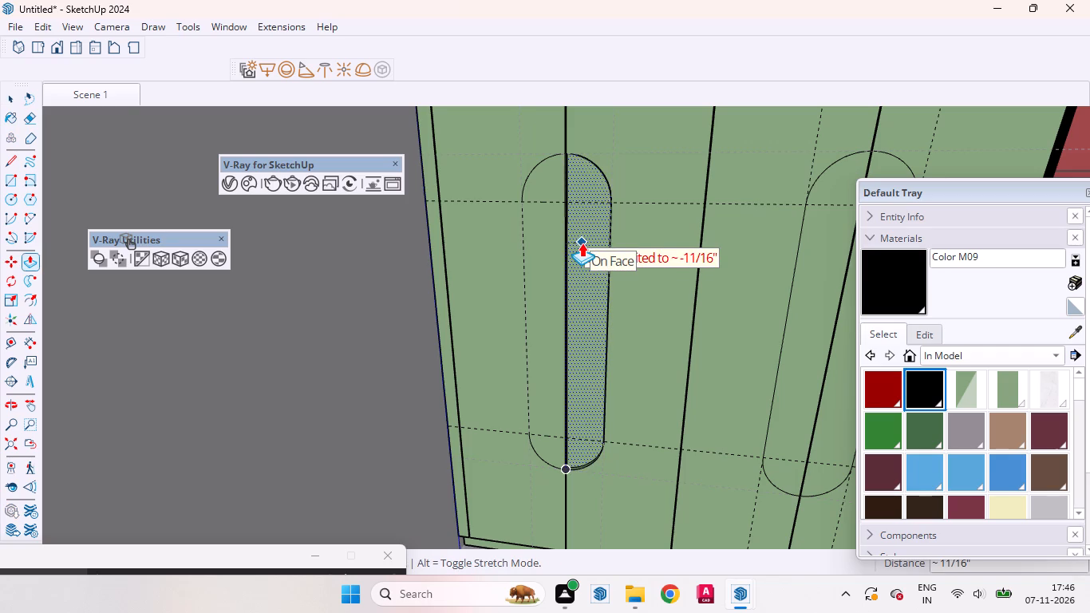
text(8mm)
key(Return)
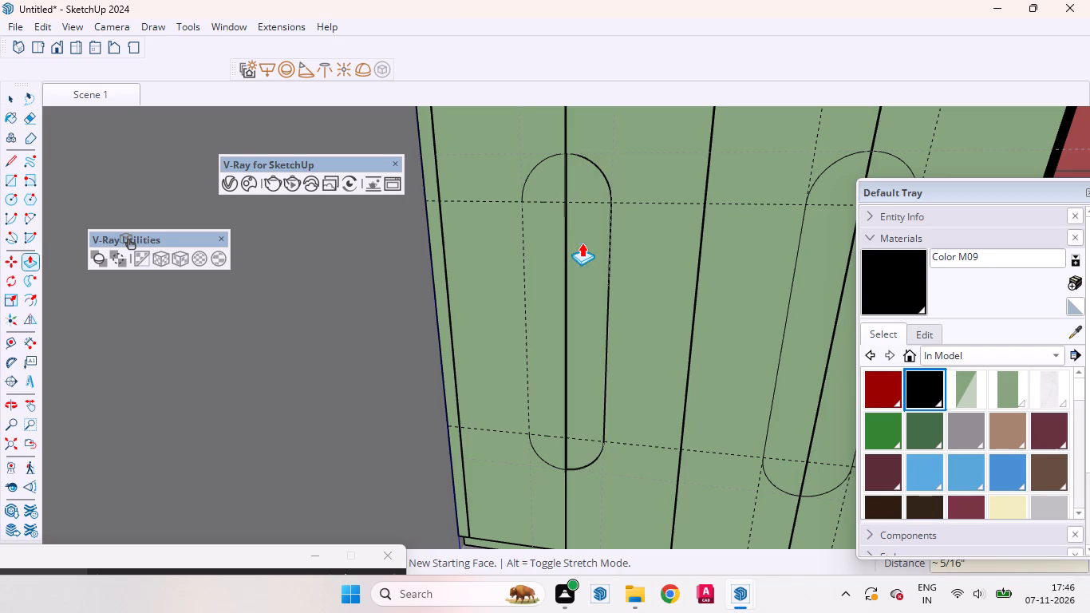
double_click(537, 265)
scroll(551, 188, up, 2)
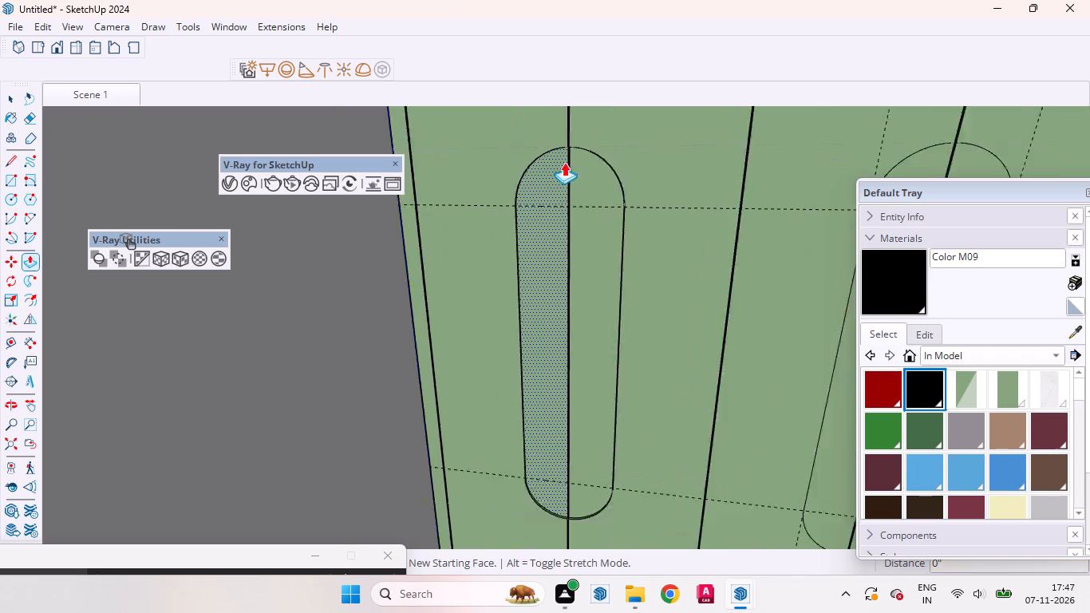
Push both halves of the same slot inward by a further 2 mm.
scroll(564, 162, up, 9)
middle_drag(622, 189, 496, 168)
scroll(581, 198, down, 18)
scroll(751, 229, up, 5)
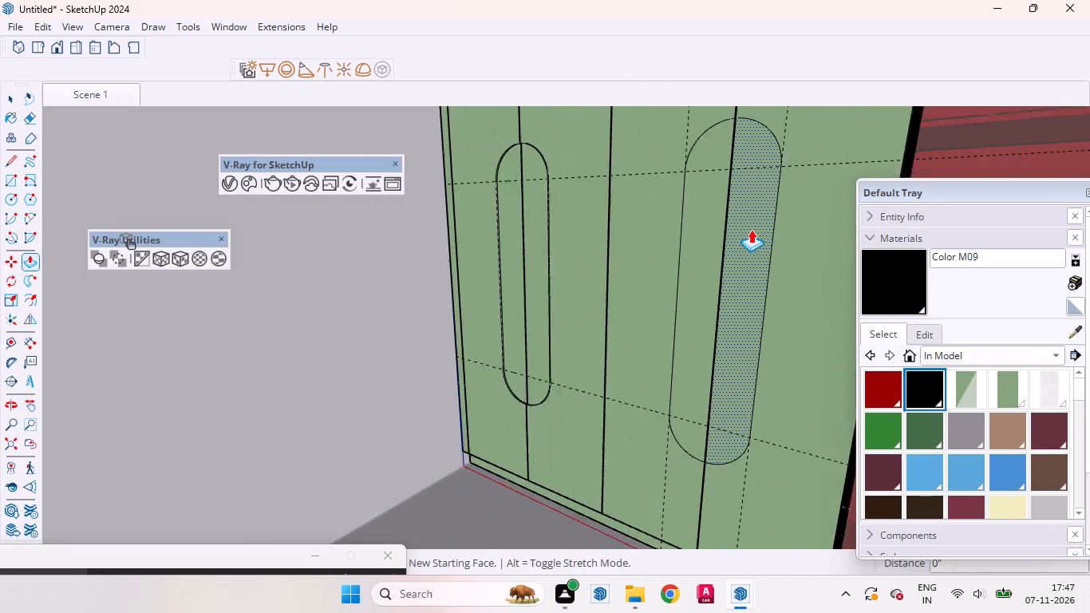
scroll(522, 237, up, 10)
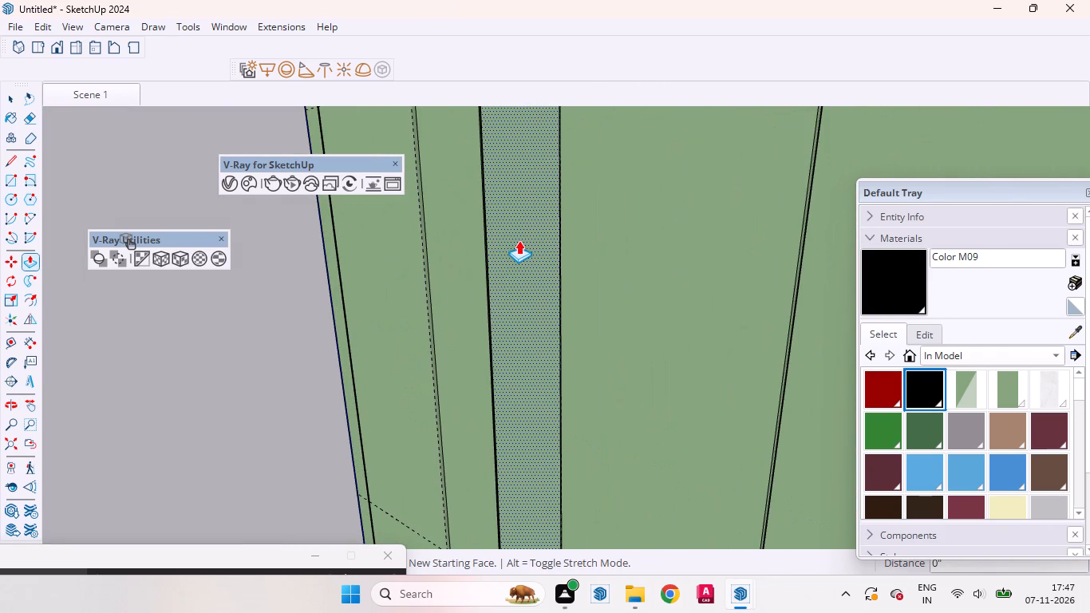
click(519, 240)
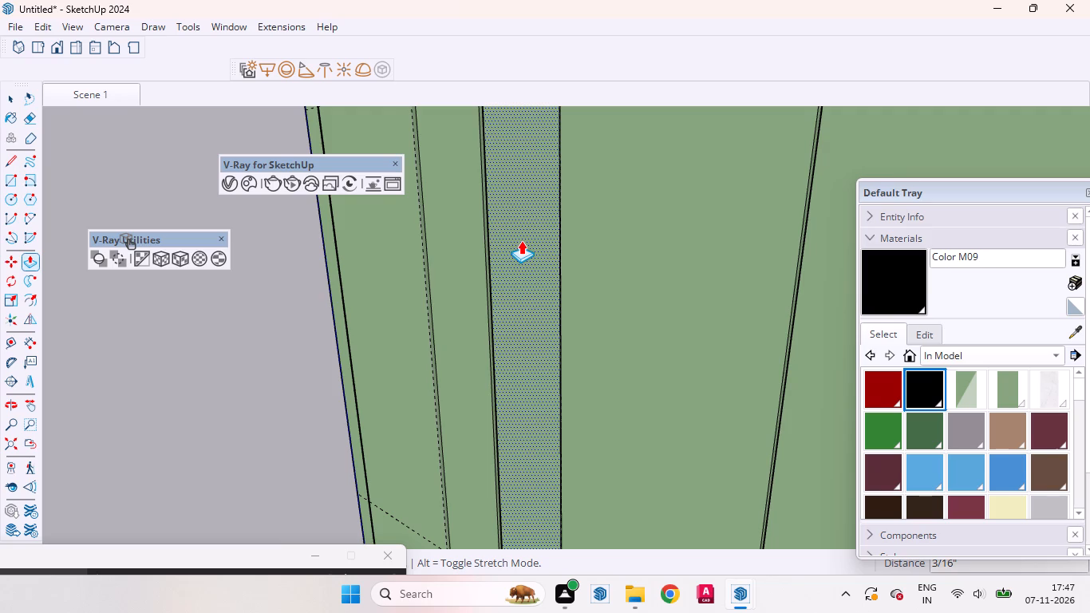
text(2mm)
key(Return)
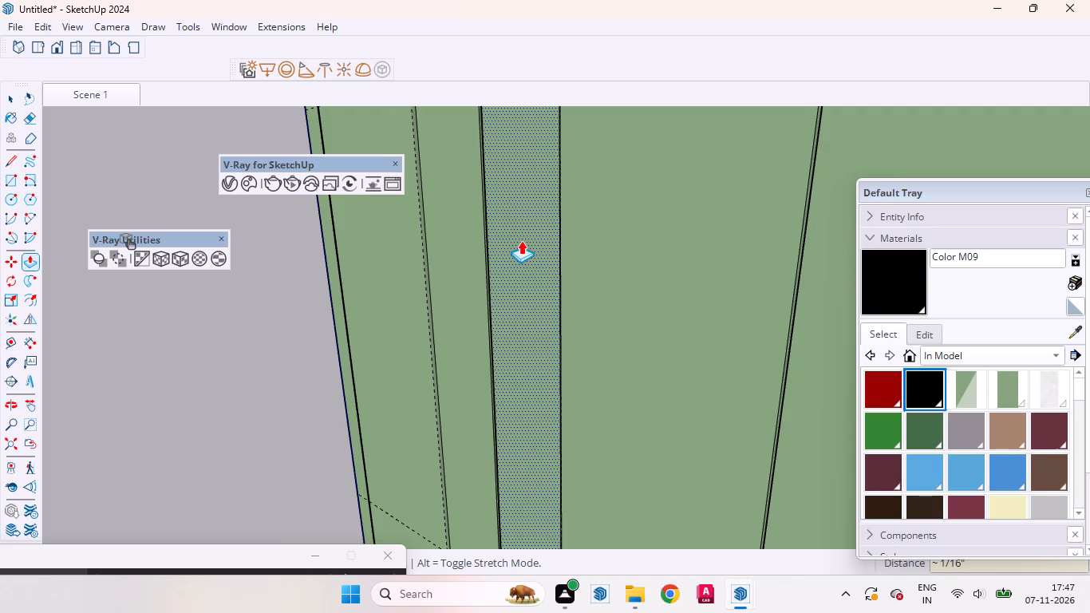
middle_drag(498, 345, 633, 314)
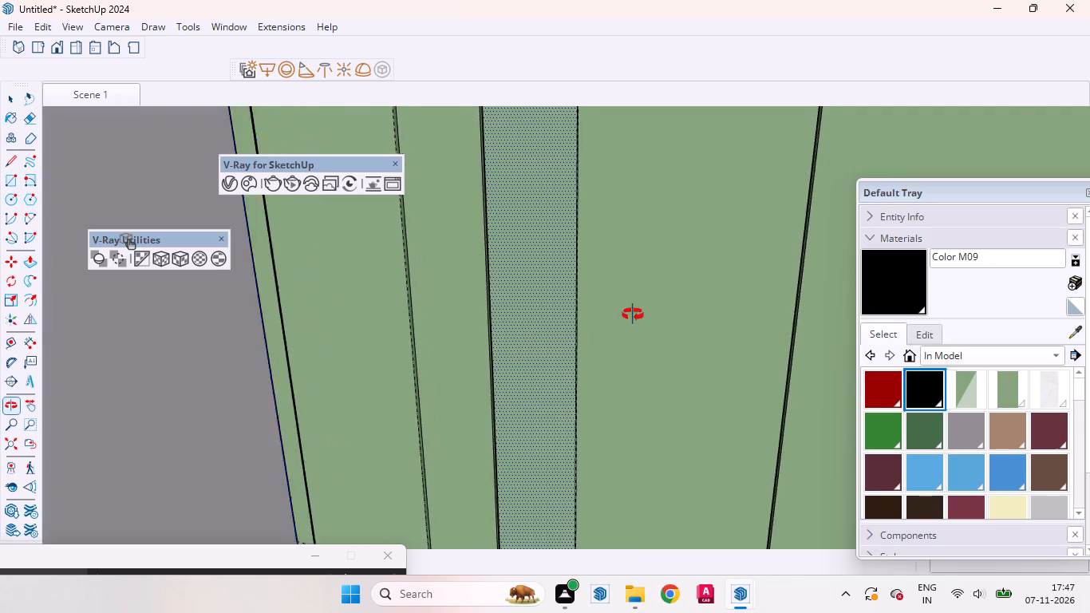
middle_drag(633, 314, 637, 314)
double_click(457, 322)
scroll(511, 307, down, 9)
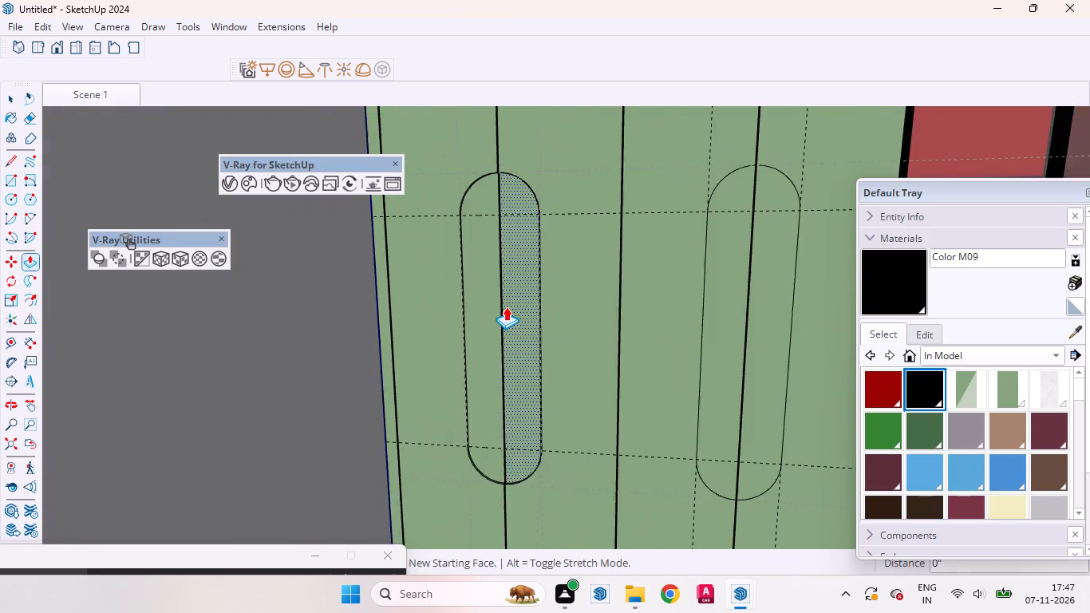
Push both halves of the slot across the third and fourth doors inward by 10 mm.
scroll(506, 306, down, 7)
scroll(635, 322, up, 9)
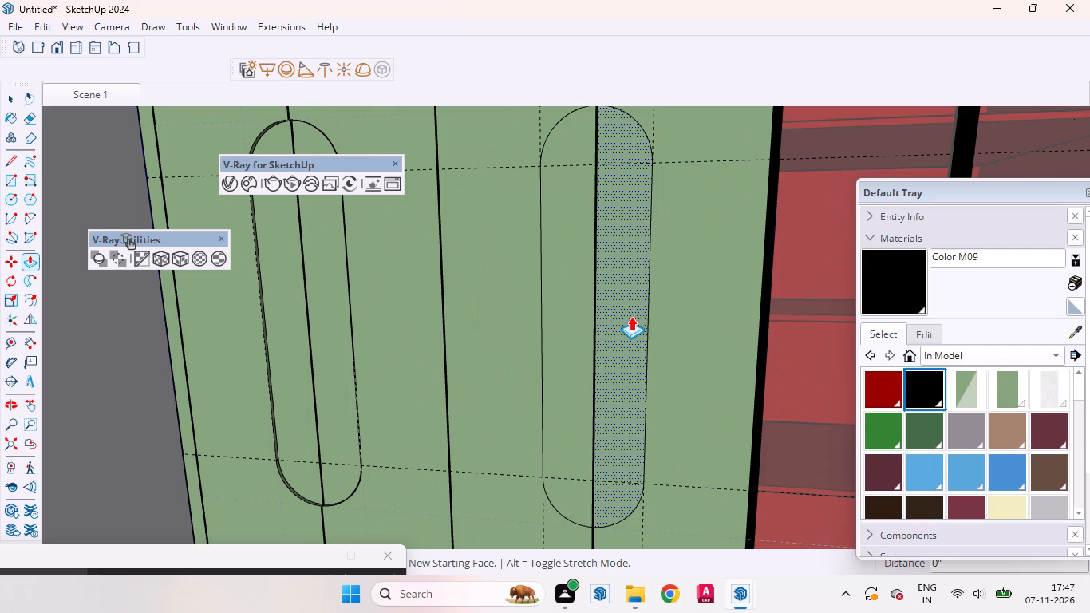
key(p)
click(622, 319)
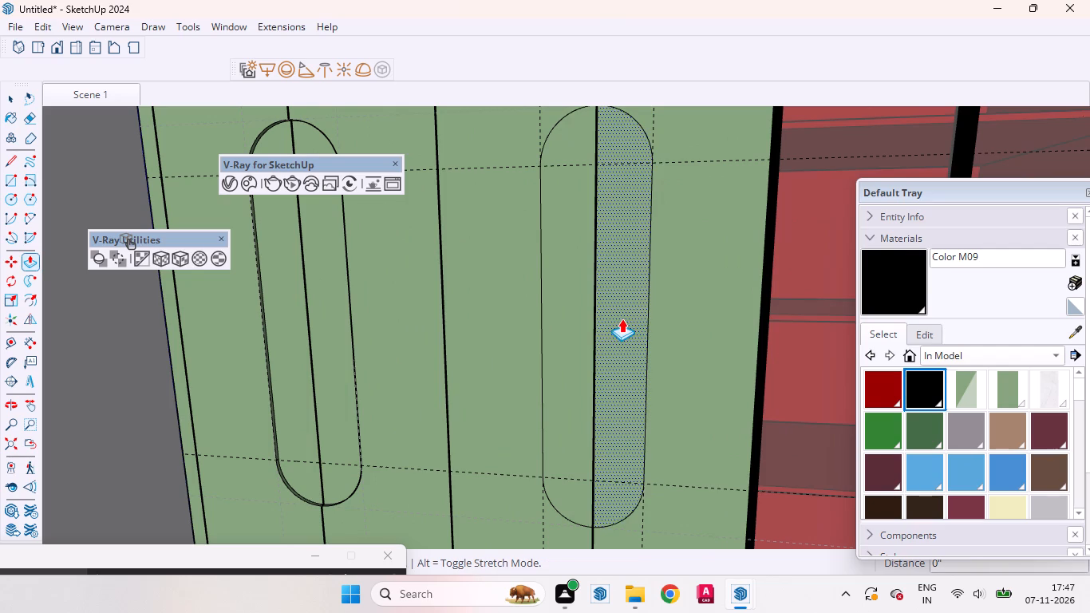
text(10)
text(mm)
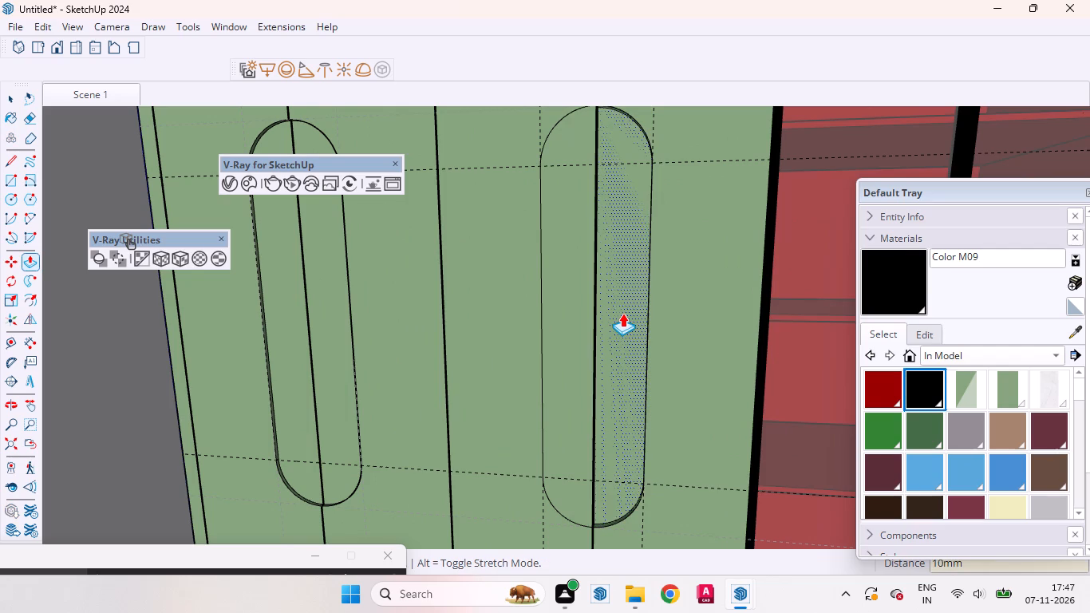
key(Return)
double_click(580, 305)
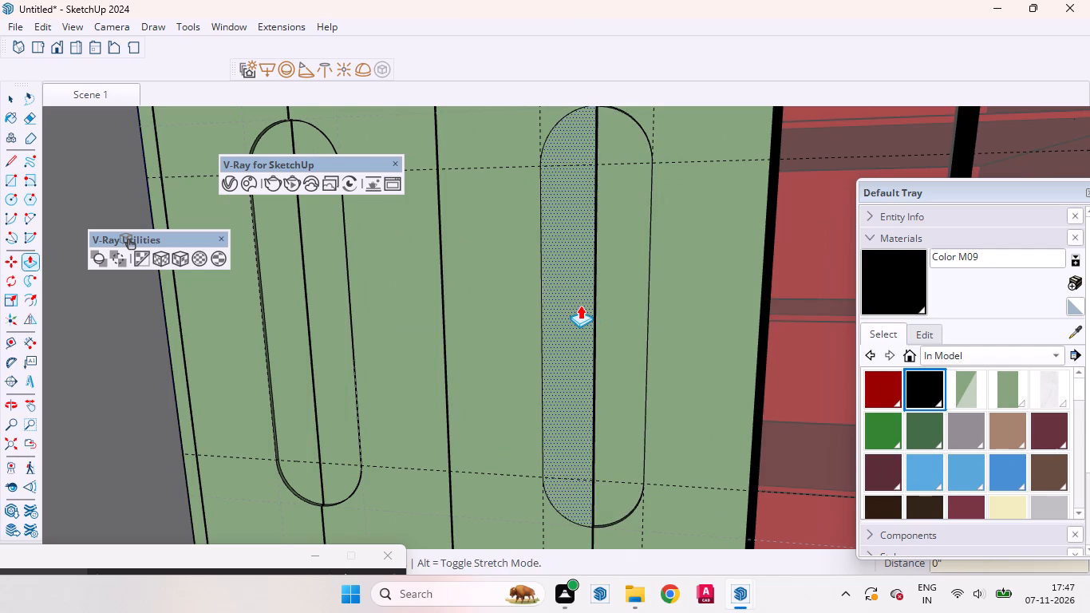
key(space)
scroll(637, 271, down, 2)
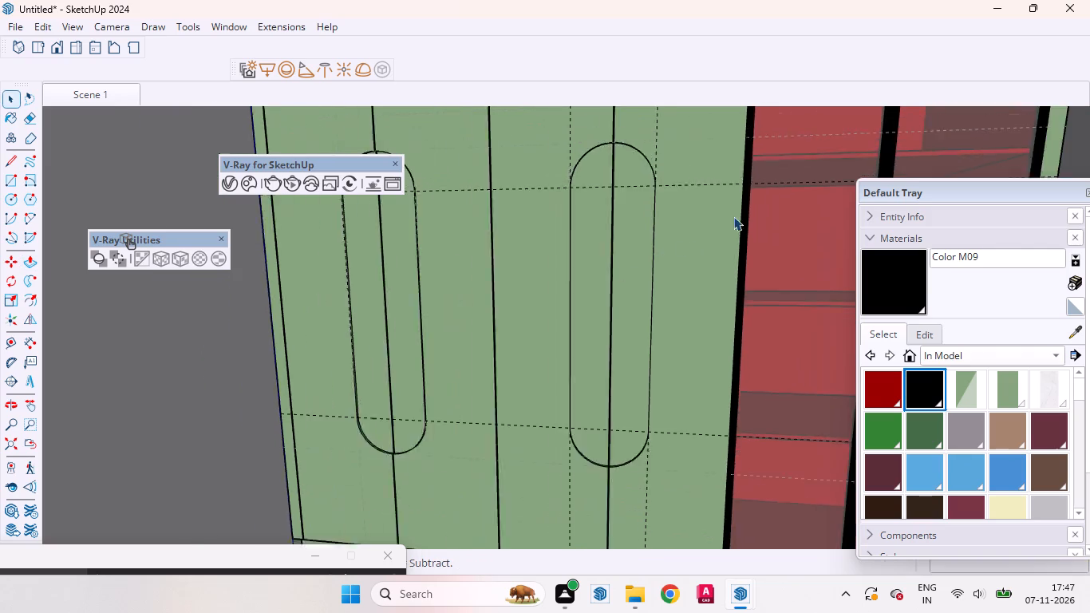
Switch the materials collection to Wood, with the tray moved so its swatches are fully accessible.
scroll(733, 216, down, 4)
scroll(737, 212, up, 1)
scroll(738, 212, down, 2)
middle_drag(650, 292, 653, 303)
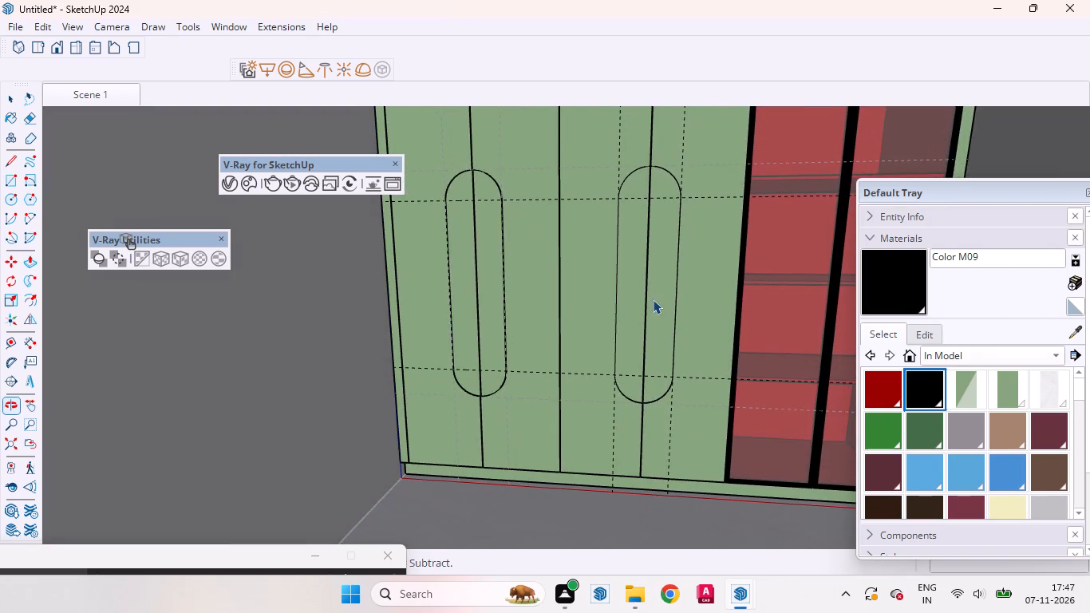
scroll(652, 307, down, 2)
click(1049, 356)
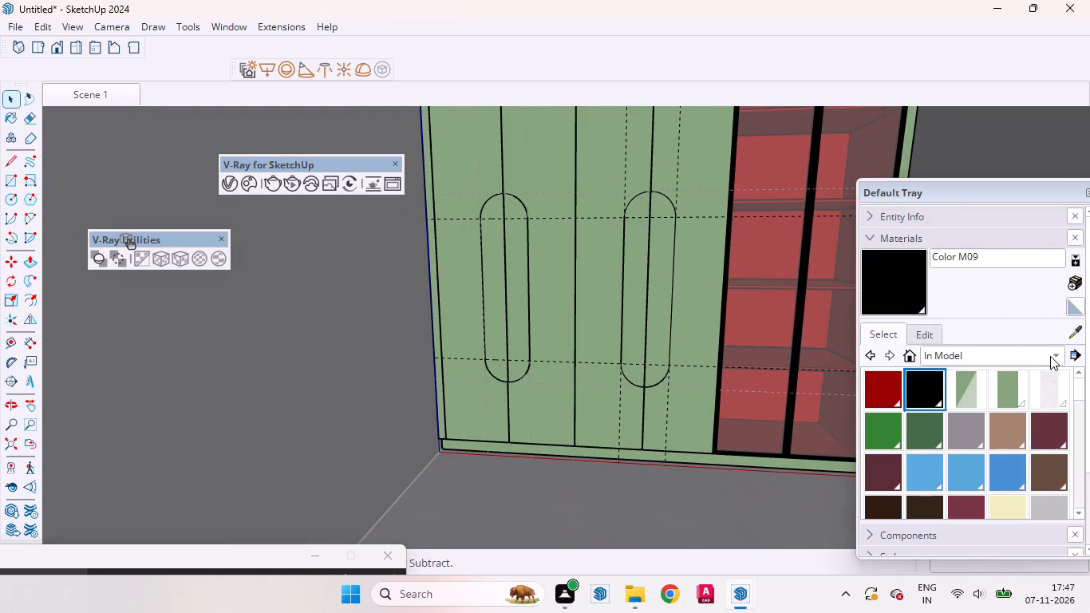
click(918, 524)
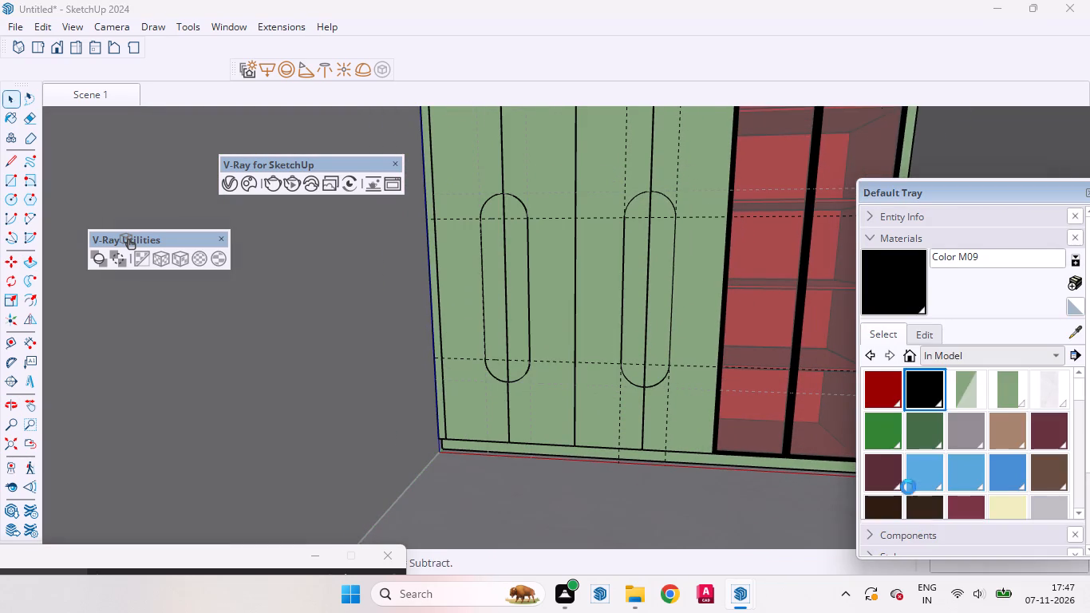
drag(962, 194, 926, 146)
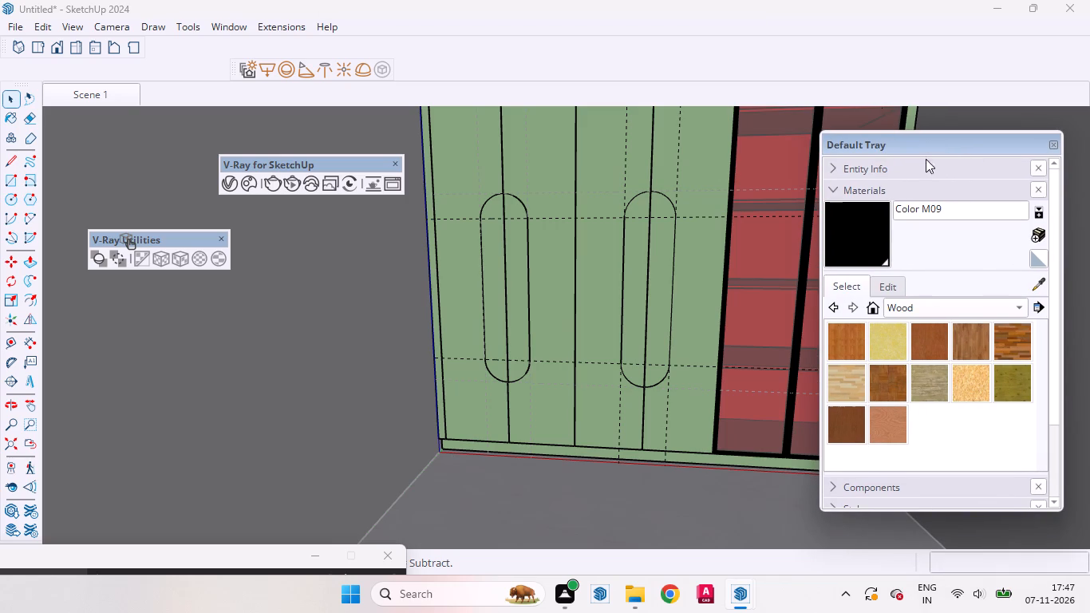
scroll(945, 343, up, 3)
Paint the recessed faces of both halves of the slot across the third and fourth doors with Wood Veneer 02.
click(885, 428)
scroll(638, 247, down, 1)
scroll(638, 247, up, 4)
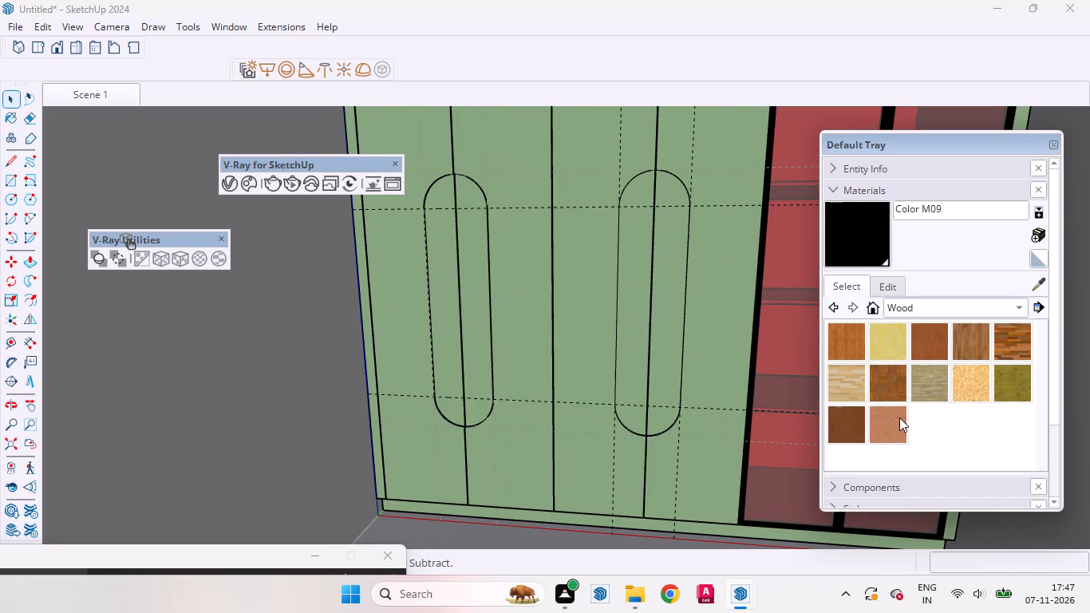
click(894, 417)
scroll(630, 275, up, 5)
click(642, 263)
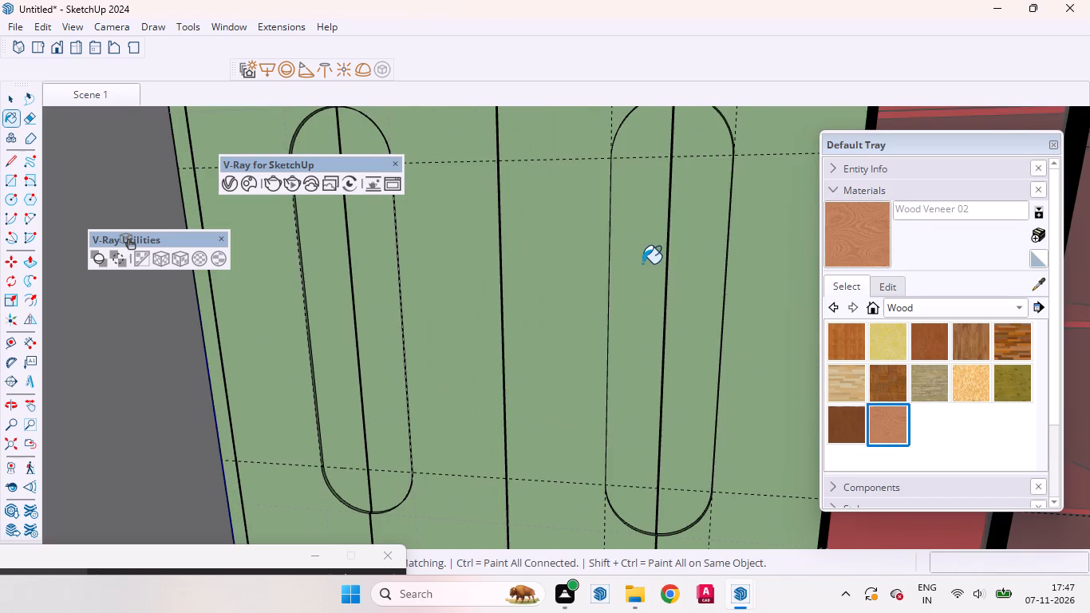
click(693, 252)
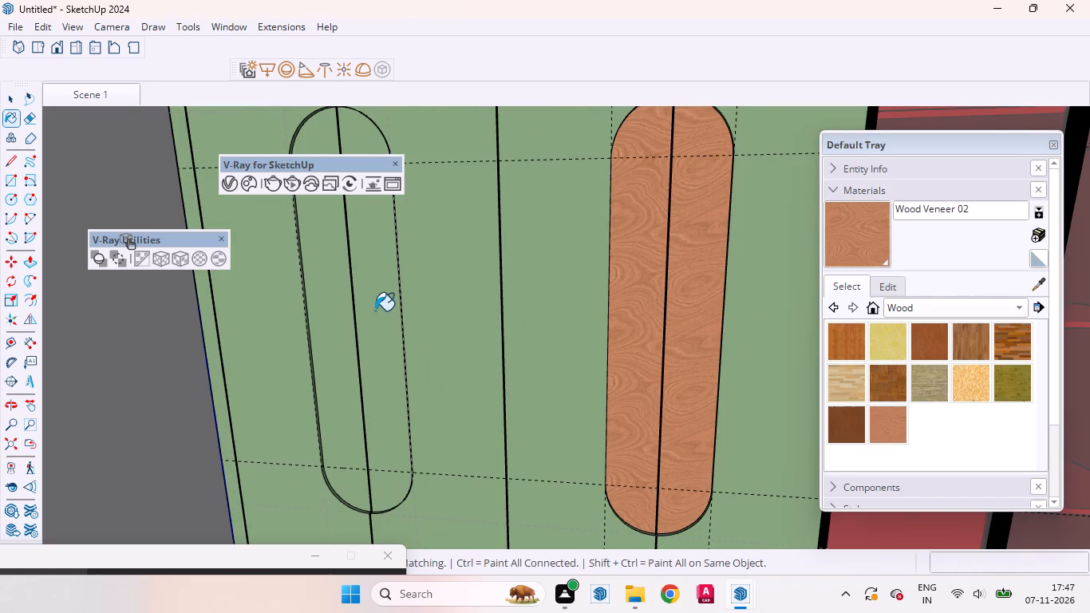
Paint the recessed faces of both door slots, all four halves, with Wood Veneer 01.
click(850, 407)
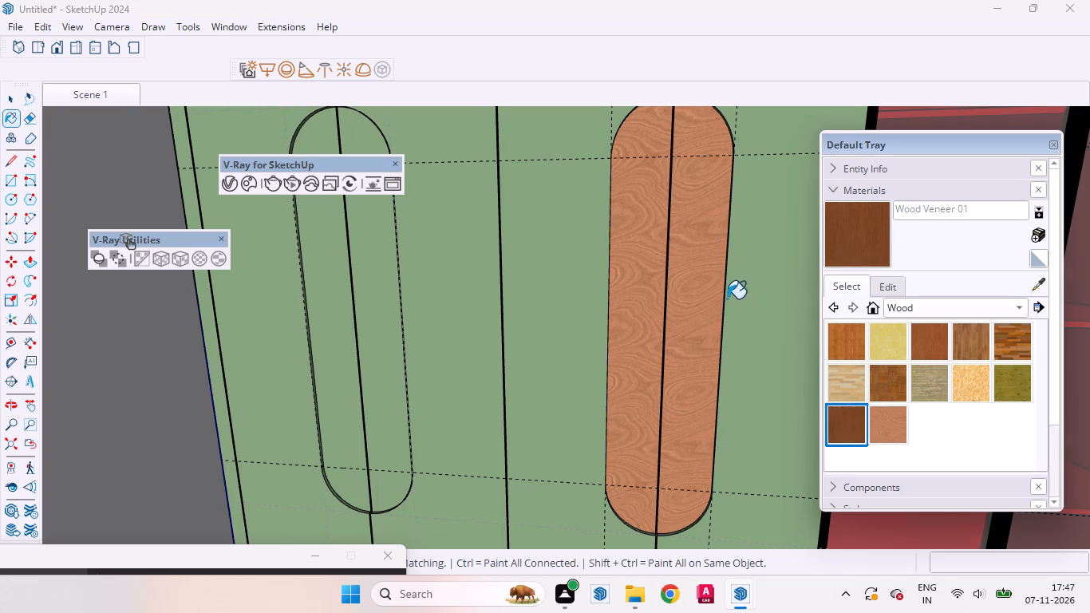
click(693, 287)
click(658, 288)
scroll(686, 356, down, 7)
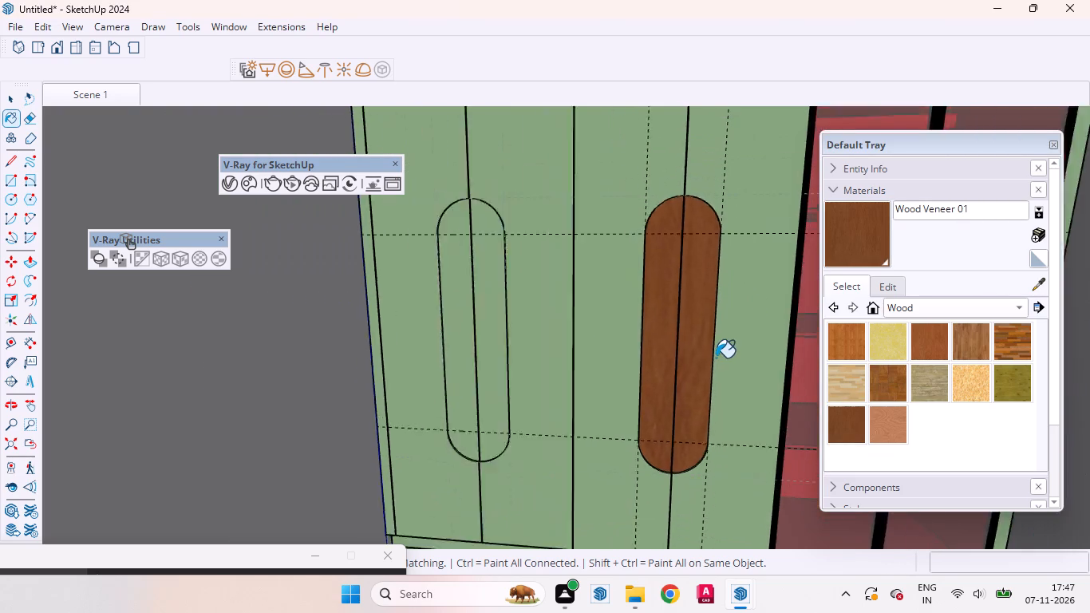
scroll(716, 358, down, 2)
scroll(532, 334, up, 4)
click(532, 333)
click(570, 322)
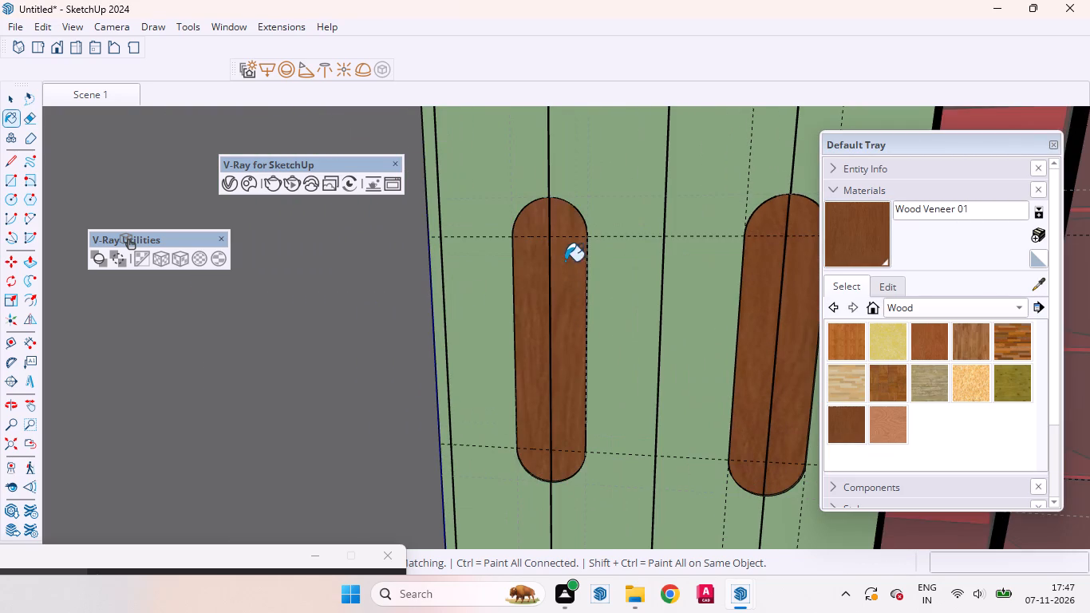
Paint the straight, upper curved and lower curved side walls of the slot's third-door half with Wood Veneer 01.
scroll(801, 196, up, 17)
scroll(738, 207, down, 2)
scroll(738, 208, up, 2)
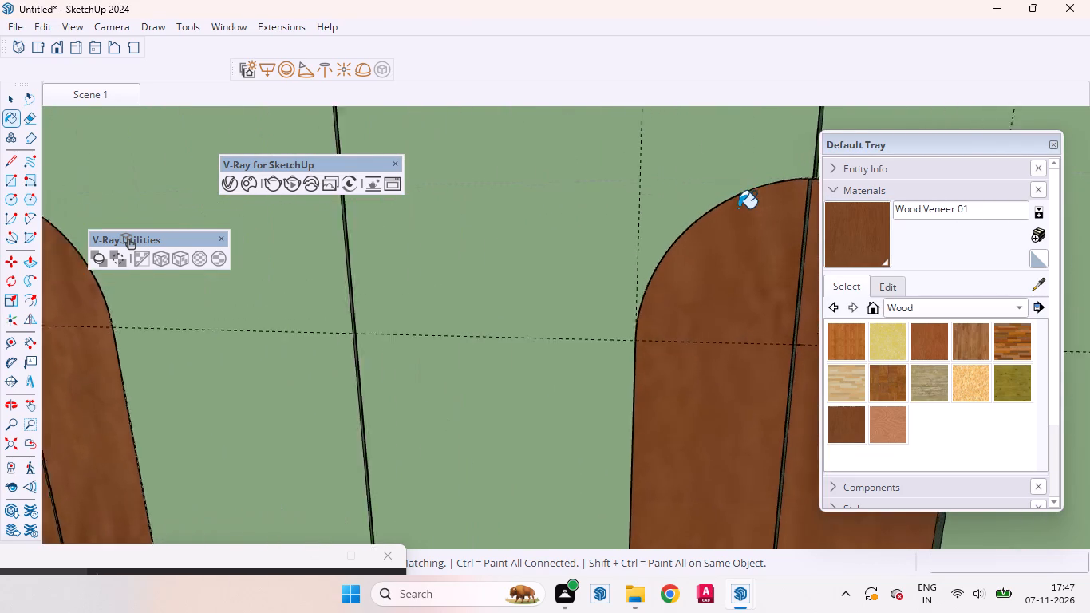
scroll(738, 208, up, 3)
middle_drag(733, 220, 509, 223)
scroll(645, 354, up, 10)
scroll(645, 344, down, 1)
scroll(645, 342, up, 1)
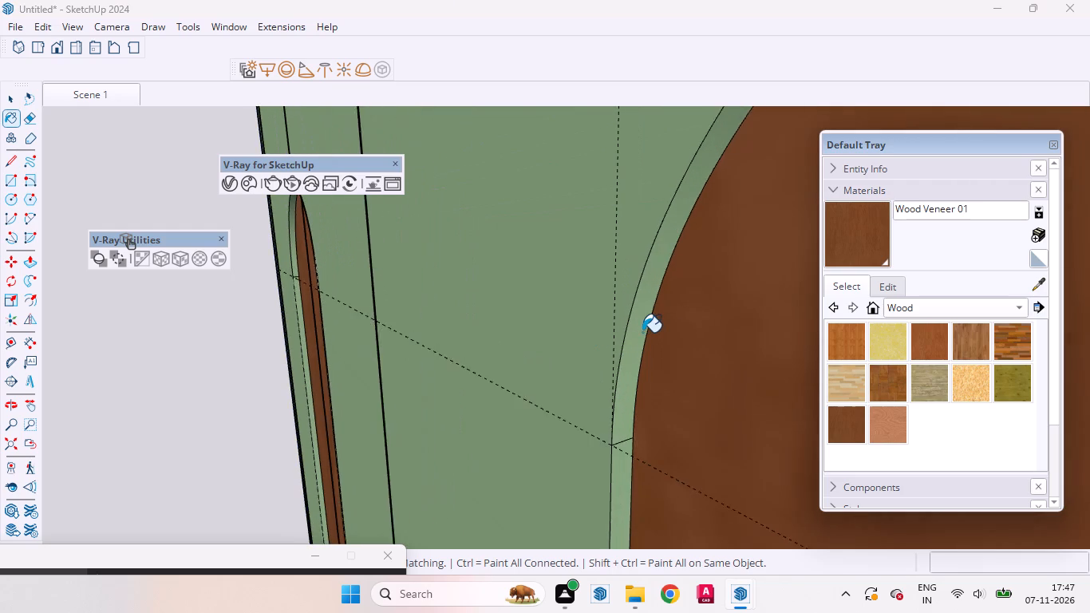
click(640, 326)
click(623, 489)
scroll(656, 310, down, 1)
scroll(658, 301, up, 1)
scroll(662, 287, down, 7)
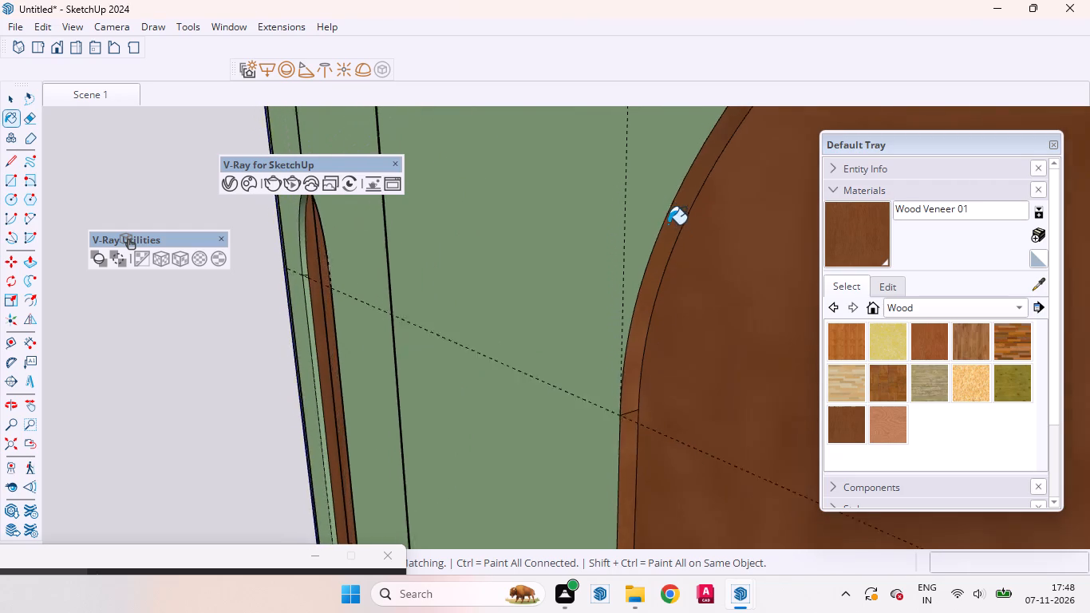
scroll(668, 224, down, 18)
scroll(665, 278, down, 8)
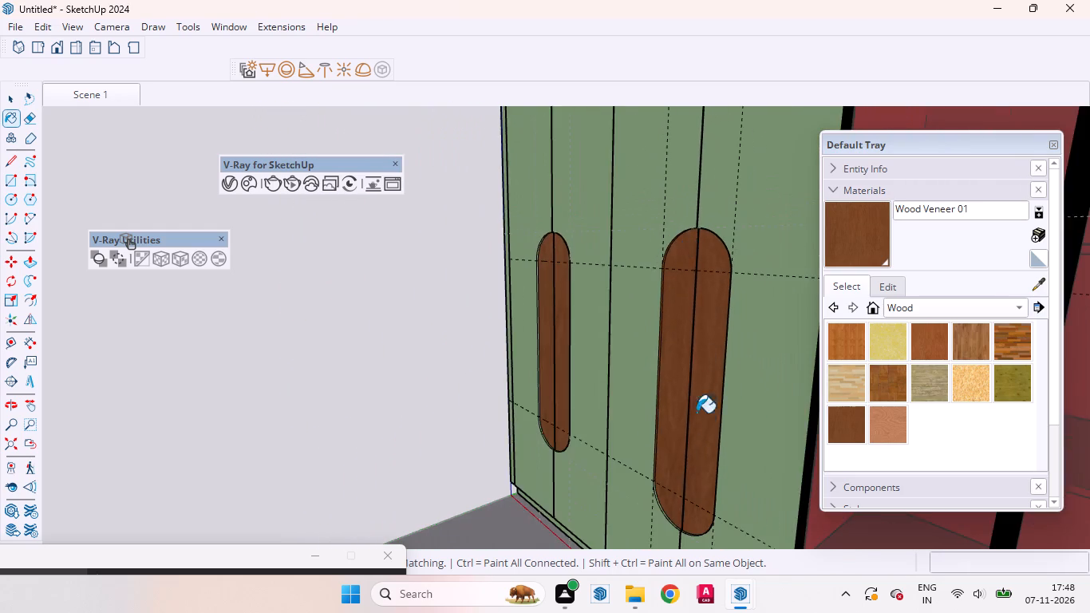
scroll(685, 536, up, 3)
scroll(684, 538, down, 2)
scroll(684, 538, up, 8)
scroll(654, 485, down, 1)
scroll(654, 484, up, 13)
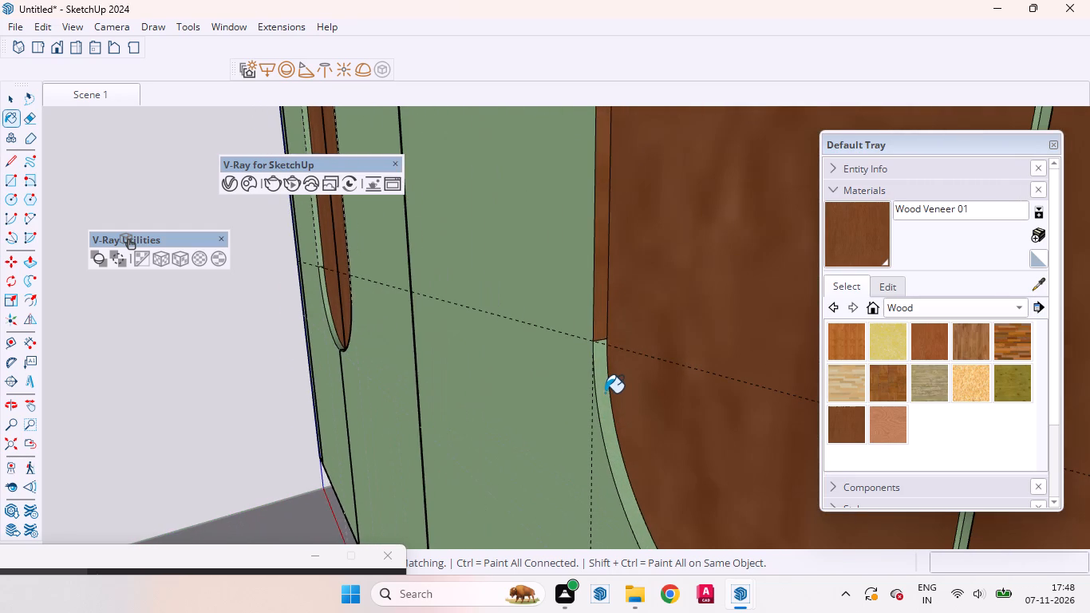
click(605, 393)
Paint the straight, lower curved and upper curved side walls of the slot's fourth-door half with Wood Veneer 01.
scroll(614, 390, down, 8)
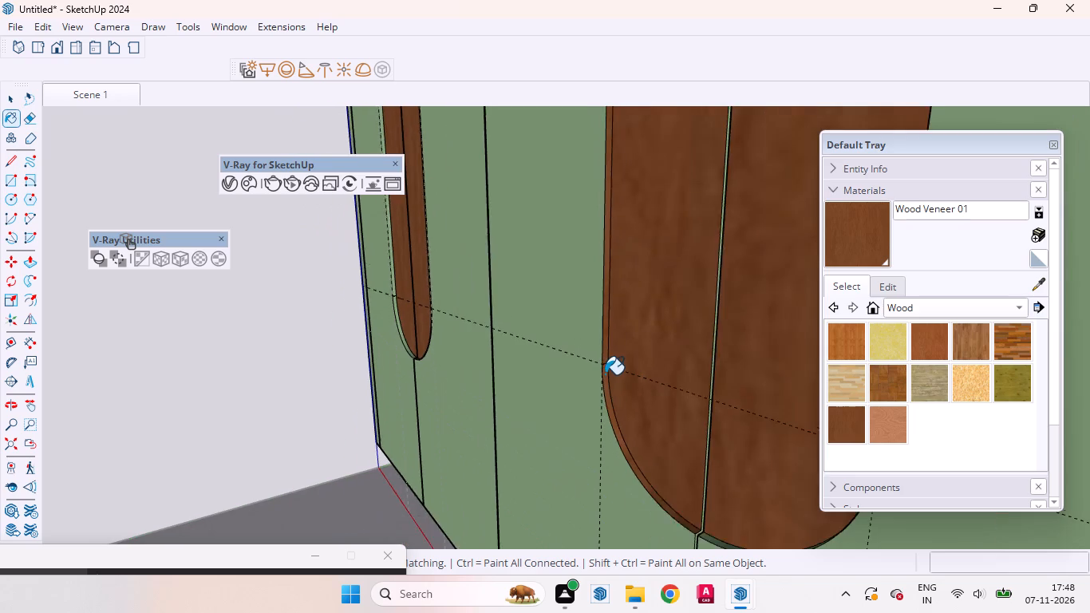
scroll(605, 374, down, 4)
middle_drag(605, 374, 909, 403)
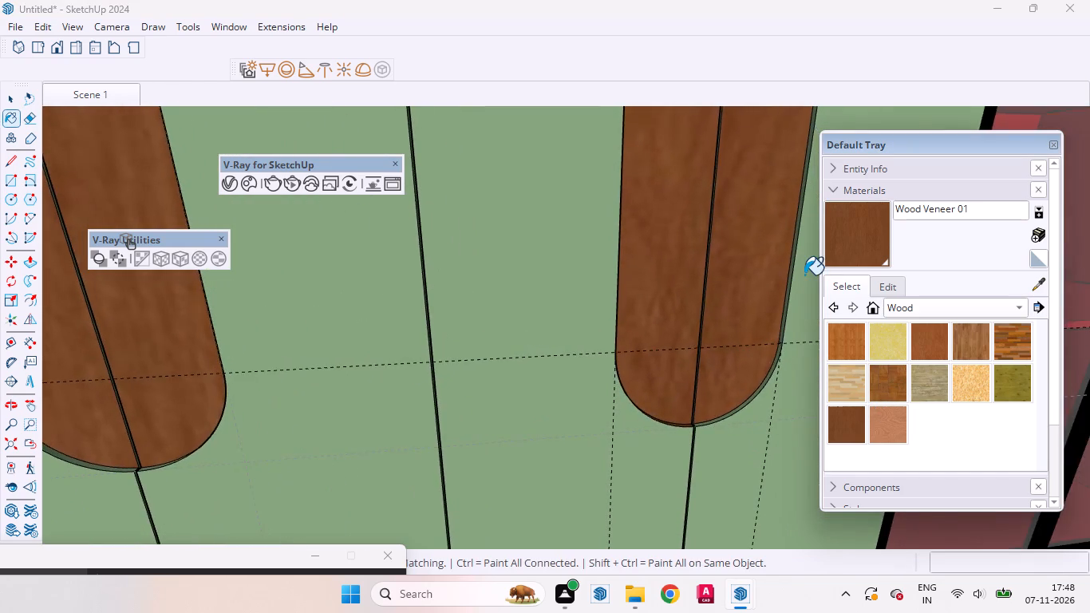
scroll(804, 274, up, 15)
scroll(763, 271, down, 3)
scroll(763, 271, up, 3)
click(774, 257)
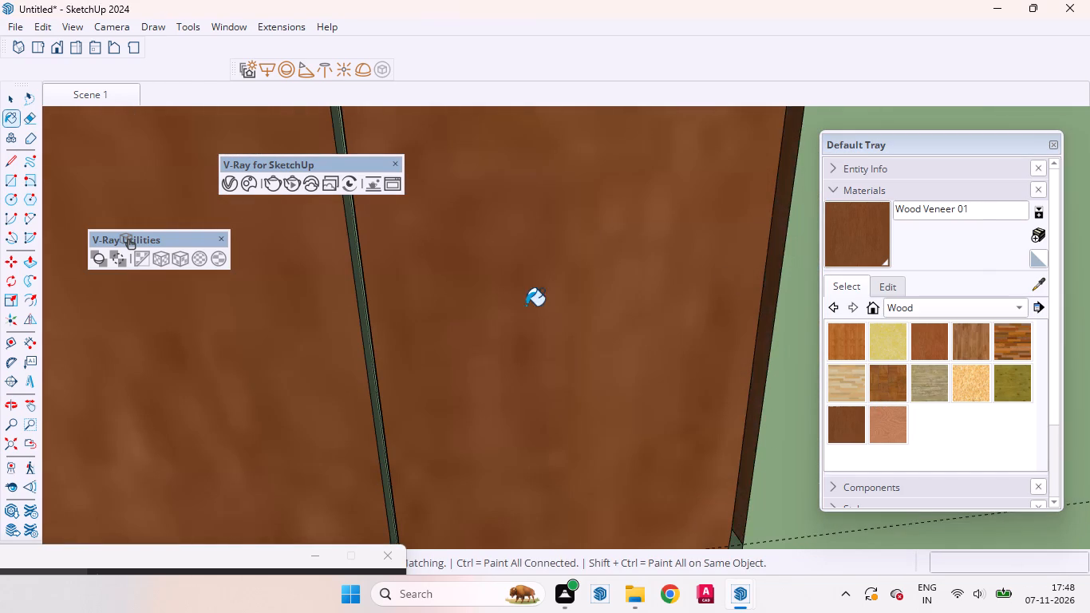
scroll(526, 299, down, 9)
scroll(670, 471, up, 7)
click(666, 427)
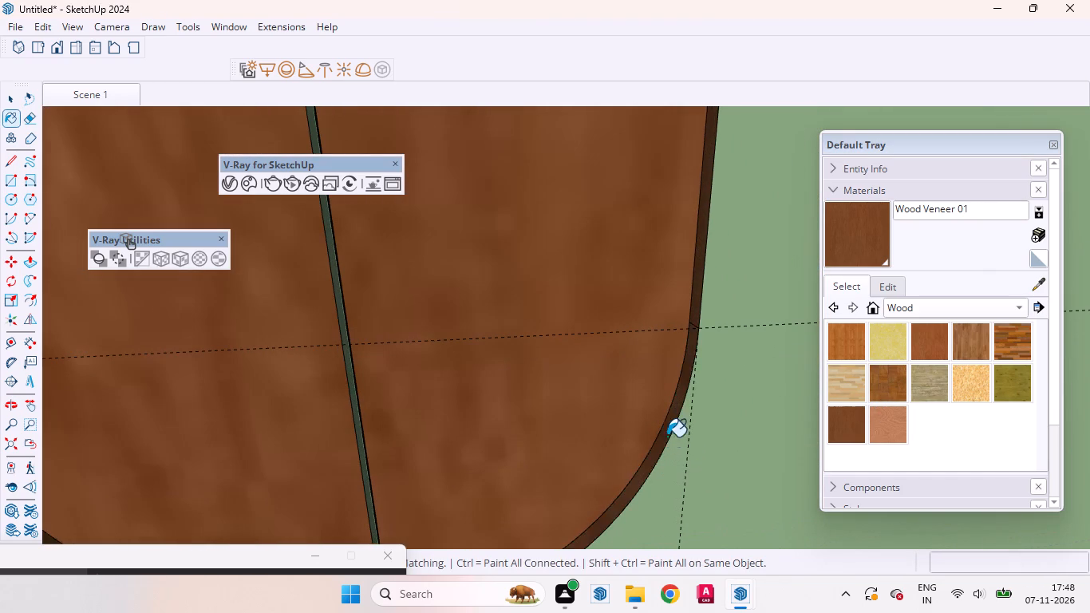
scroll(667, 447, down, 20)
scroll(667, 447, down, 4)
scroll(676, 449, up, 1)
scroll(675, 449, down, 8)
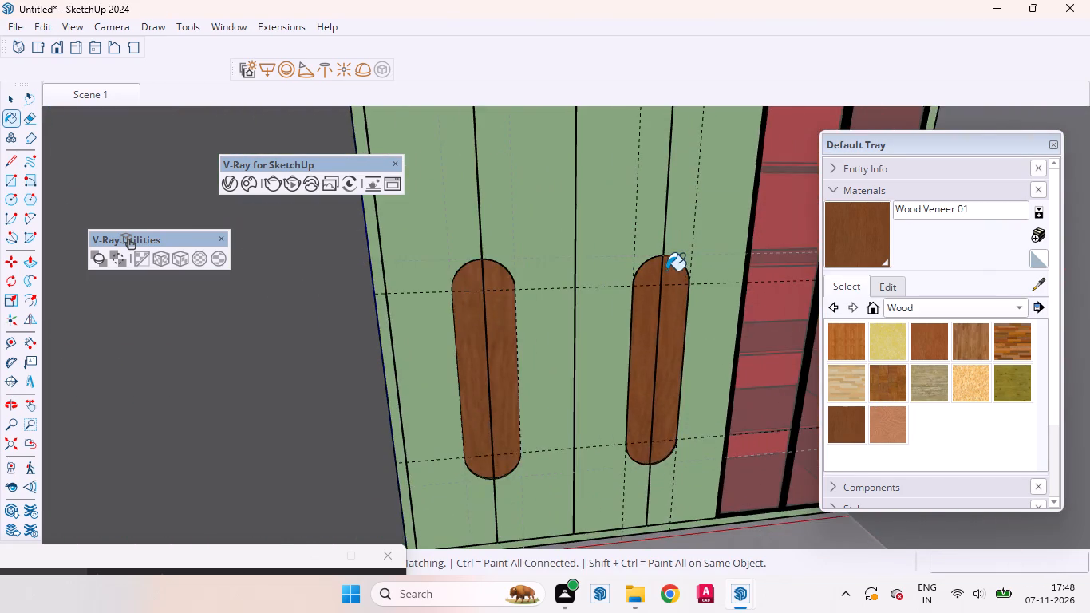
scroll(666, 264, up, 7)
scroll(666, 261, down, 3)
scroll(666, 261, up, 1)
middle_drag(669, 261, 707, 192)
scroll(697, 238, up, 7)
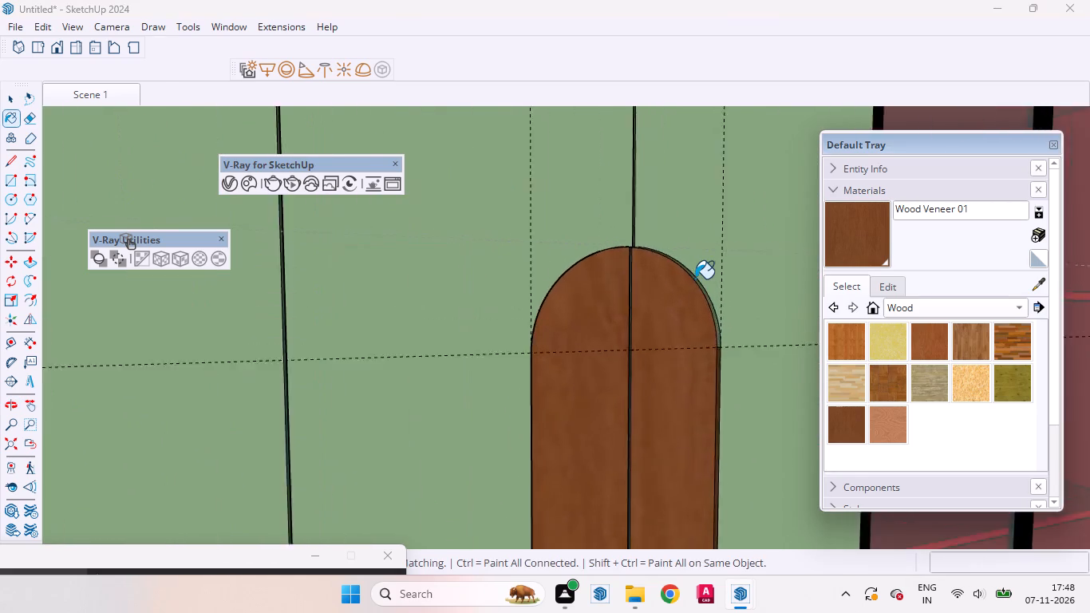
scroll(695, 279, up, 7)
scroll(695, 279, down, 1)
scroll(695, 279, up, 7)
click(695, 280)
Paint the straight and upper curved side walls of the slot's second-door half with Wood Veneer 01.
scroll(693, 307, down, 6)
scroll(698, 292, up, 1)
scroll(698, 292, down, 6)
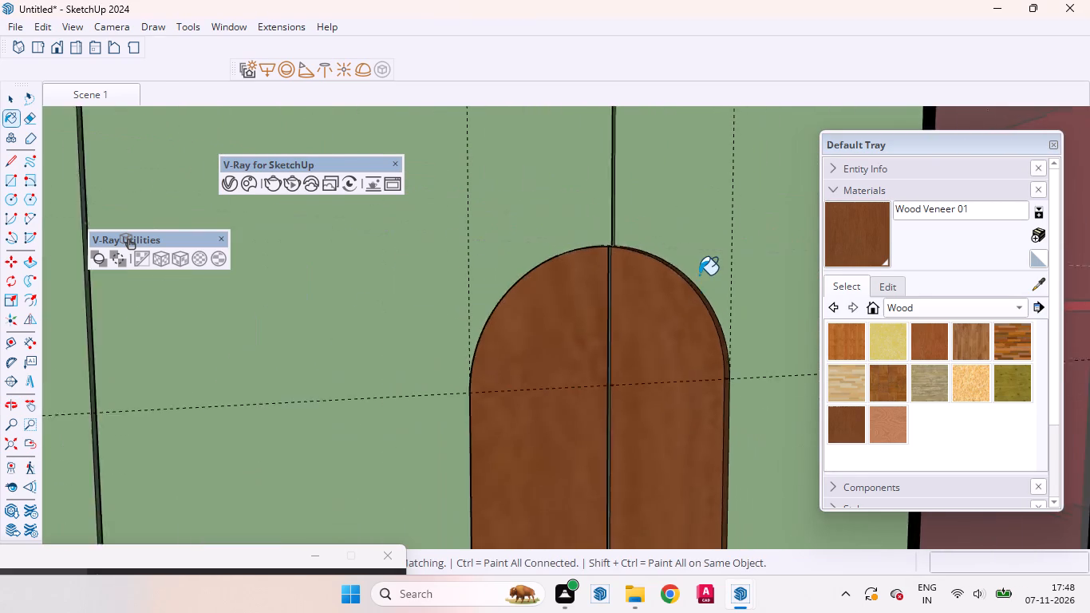
scroll(699, 275, down, 2)
scroll(699, 275, up, 2)
scroll(699, 275, down, 16)
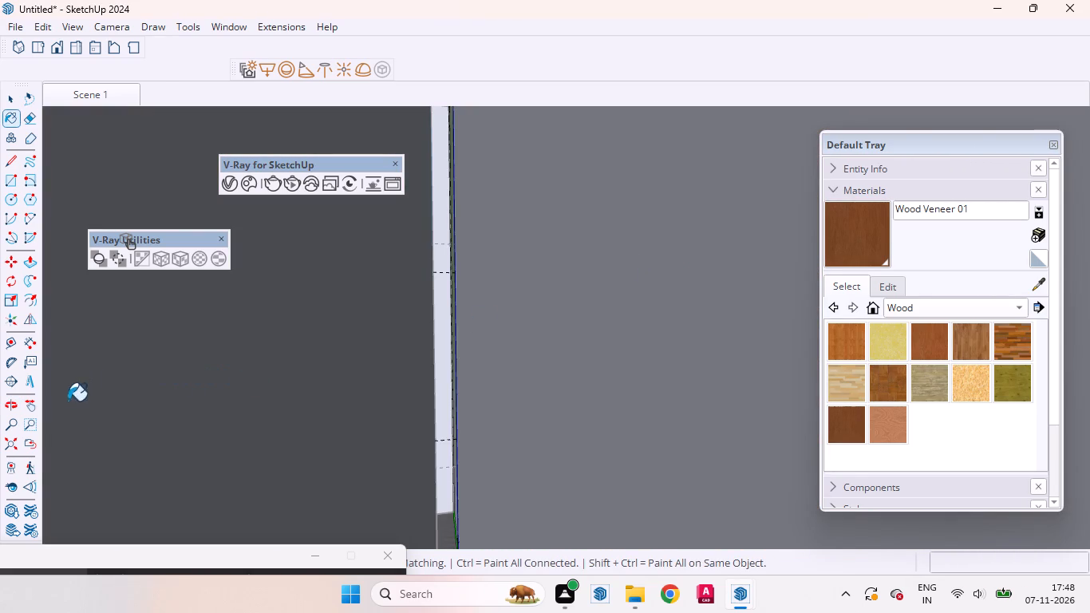
click(31, 443)
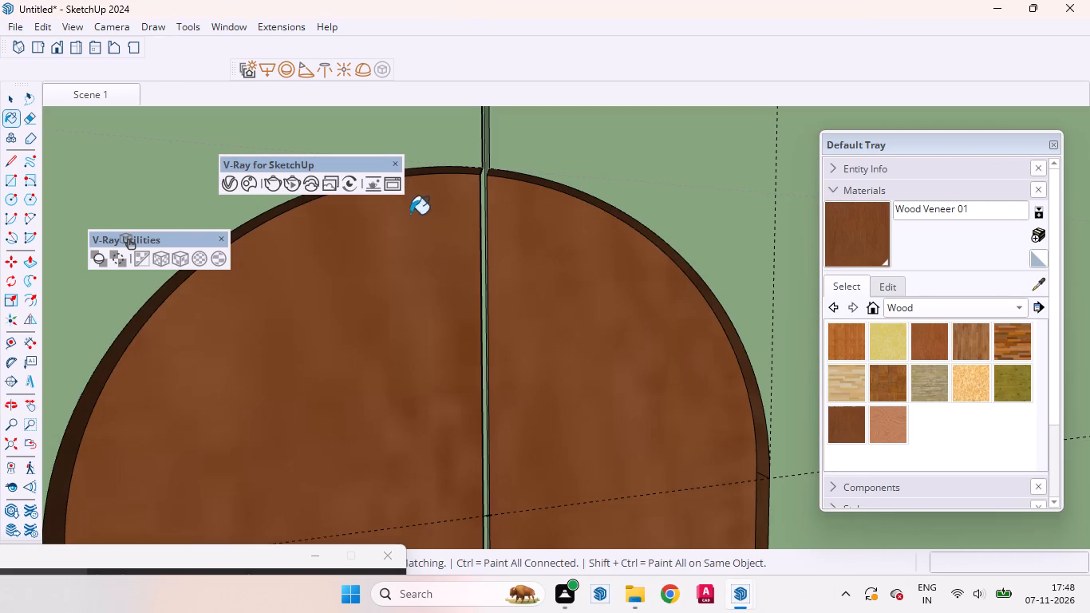
scroll(591, 273, down, 15)
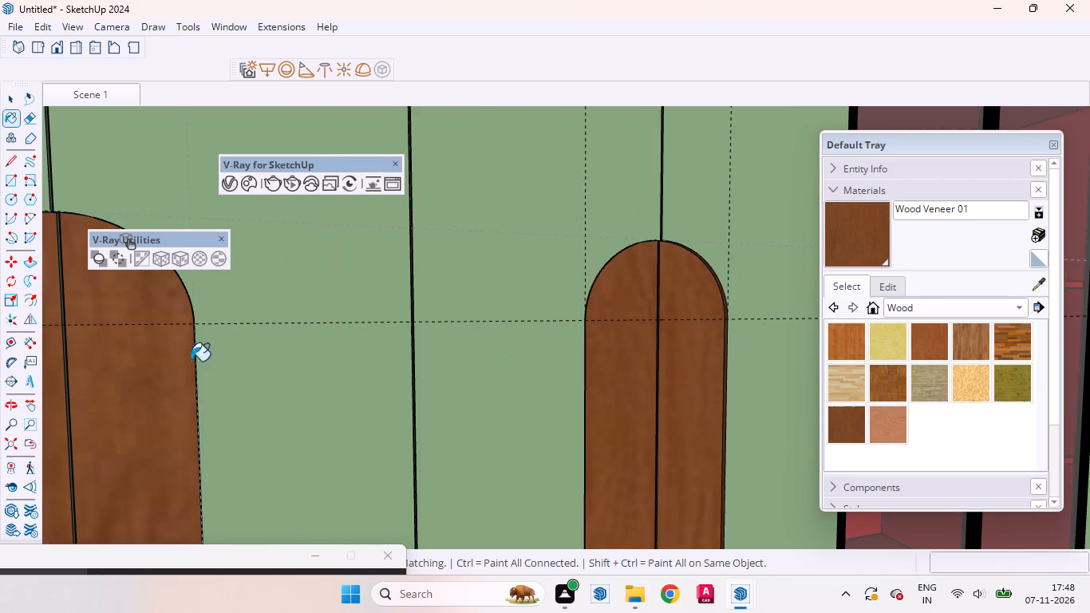
scroll(173, 361, up, 8)
scroll(178, 355, down, 1)
scroll(178, 355, up, 1)
middle_drag(198, 365, 435, 378)
scroll(436, 374, up, 1)
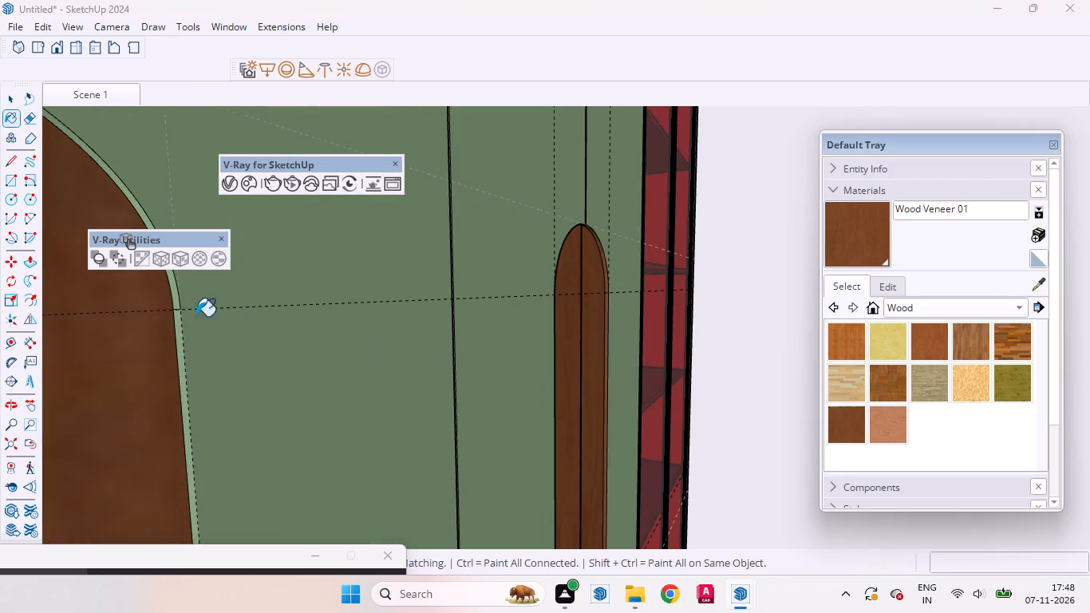
scroll(109, 314, up, 10)
click(208, 333)
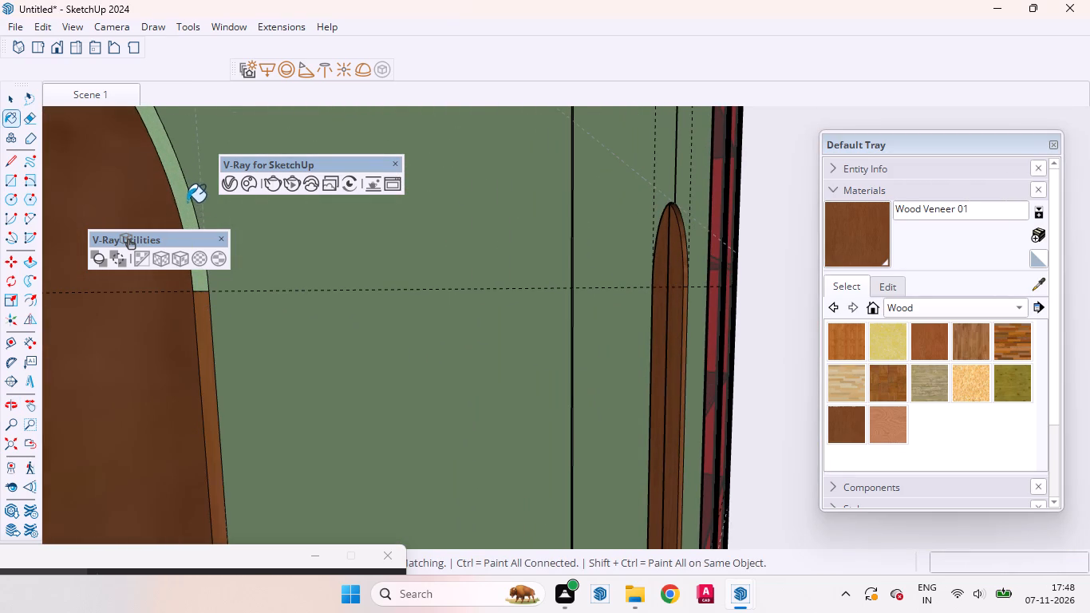
click(181, 200)
Paint the straight side wall of the slot's first-door half with Wood Veneer 01.
middle_drag(465, 367, 231, 402)
scroll(417, 306, down, 5)
scroll(596, 264, up, 2)
scroll(596, 264, down, 2)
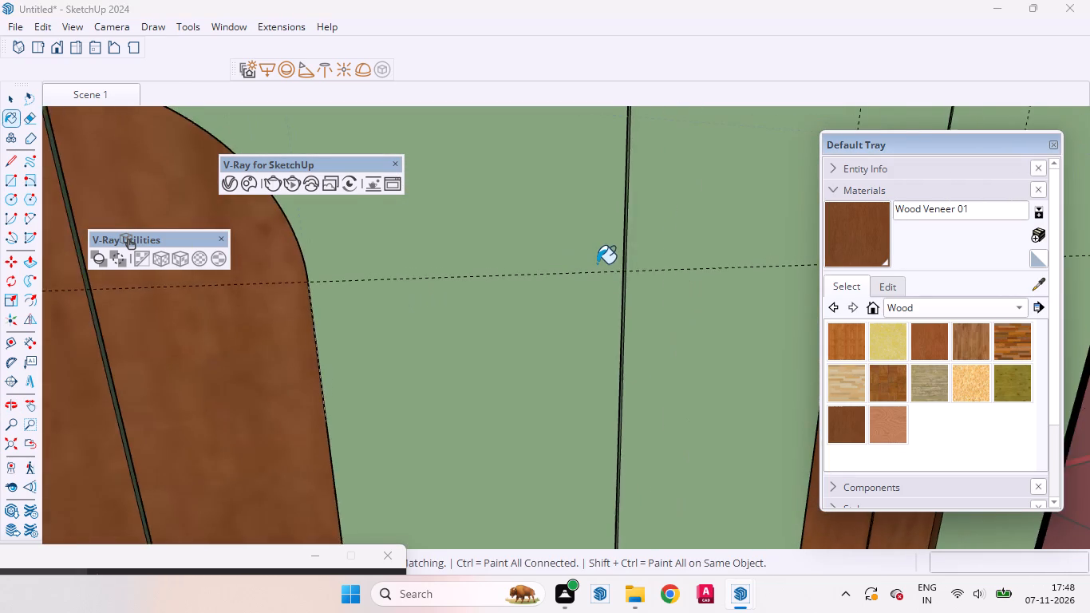
scroll(597, 263, down, 4)
scroll(597, 263, up, 1)
scroll(597, 263, down, 3)
scroll(597, 262, up, 1)
scroll(597, 262, down, 10)
middle_drag(523, 411, 417, 416)
scroll(347, 465, up, 20)
scroll(347, 465, up, 1)
scroll(353, 436, down, 1)
scroll(353, 436, up, 4)
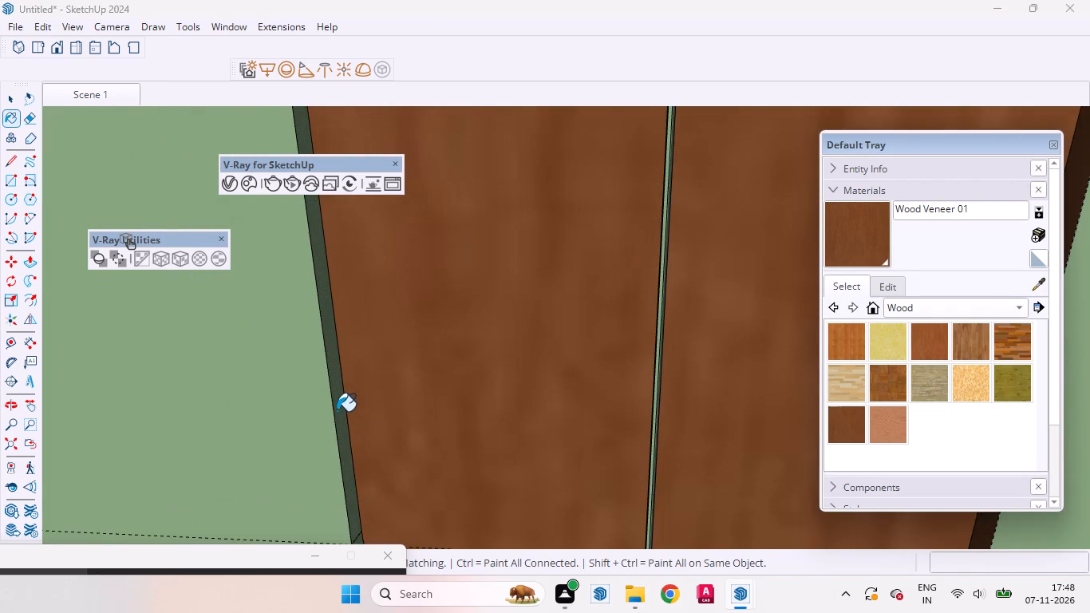
click(337, 411)
Paint the lower curved side walls of the slot across the first and second doors with Wood Veneer 01.
scroll(476, 343, down, 11)
scroll(496, 466, up, 7)
scroll(492, 488, down, 1)
scroll(492, 488, up, 5)
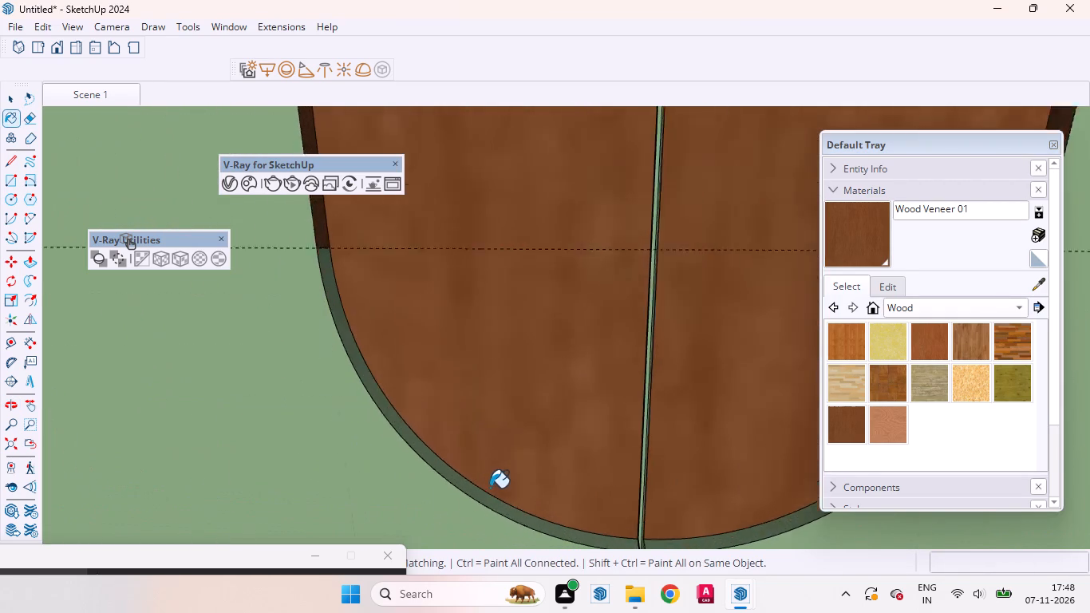
scroll(490, 488, up, 2)
click(440, 473)
scroll(440, 427, down, 7)
scroll(440, 417, up, 1)
scroll(440, 417, down, 4)
scroll(685, 452, up, 4)
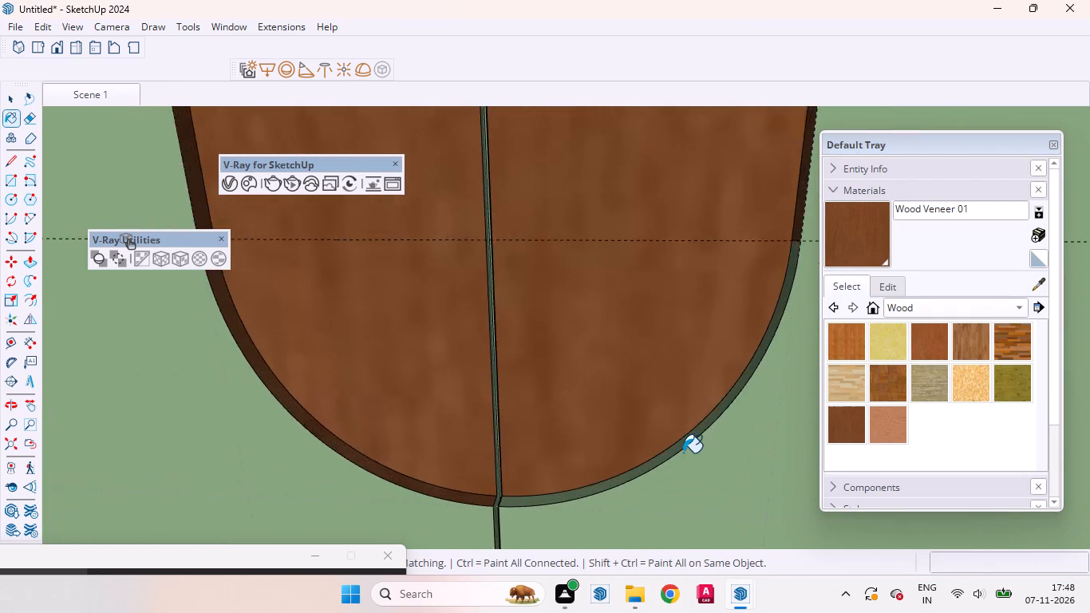
scroll(683, 453, up, 5)
click(671, 444)
Paint the upper curved side wall of the slot's first-door half with Wood Veneer 01.
scroll(697, 454, down, 14)
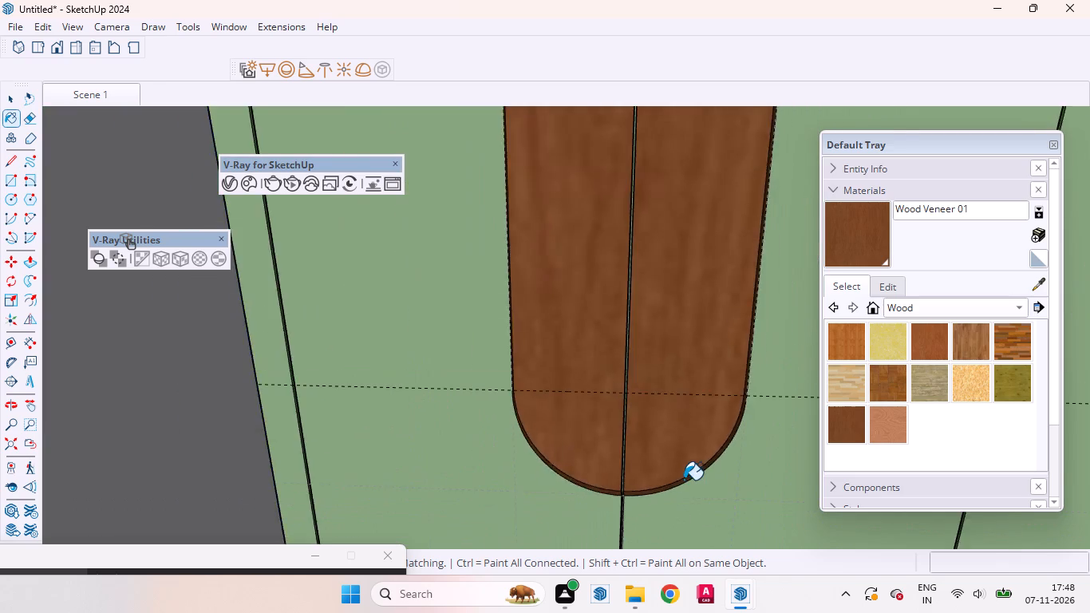
scroll(684, 480, down, 3)
scroll(673, 474, up, 1)
scroll(673, 474, down, 13)
scroll(635, 223, up, 8)
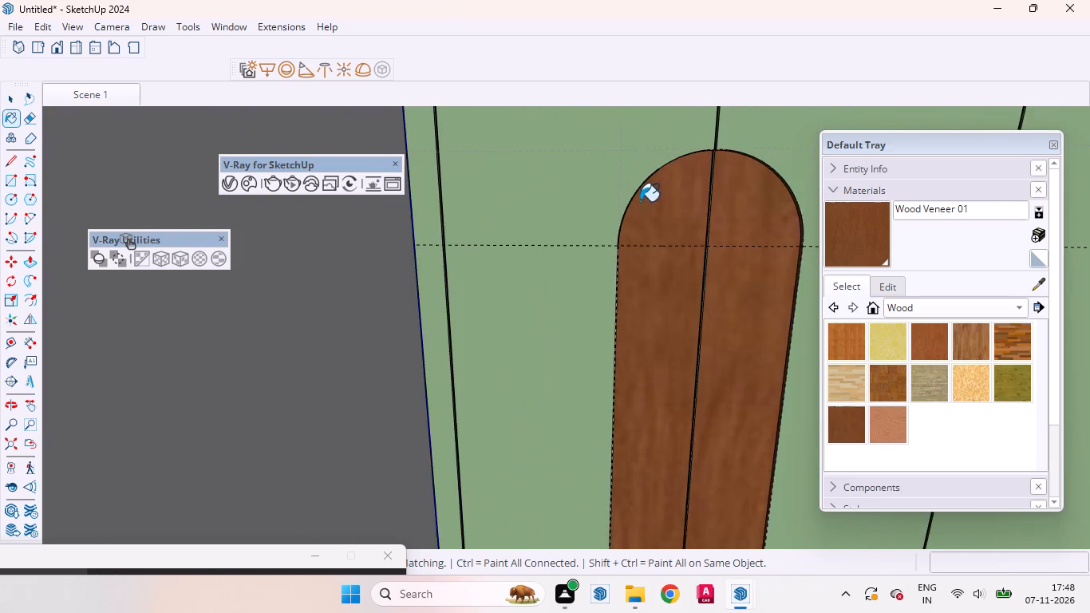
middle_drag(641, 200, 469, 121)
scroll(700, 127, up, 17)
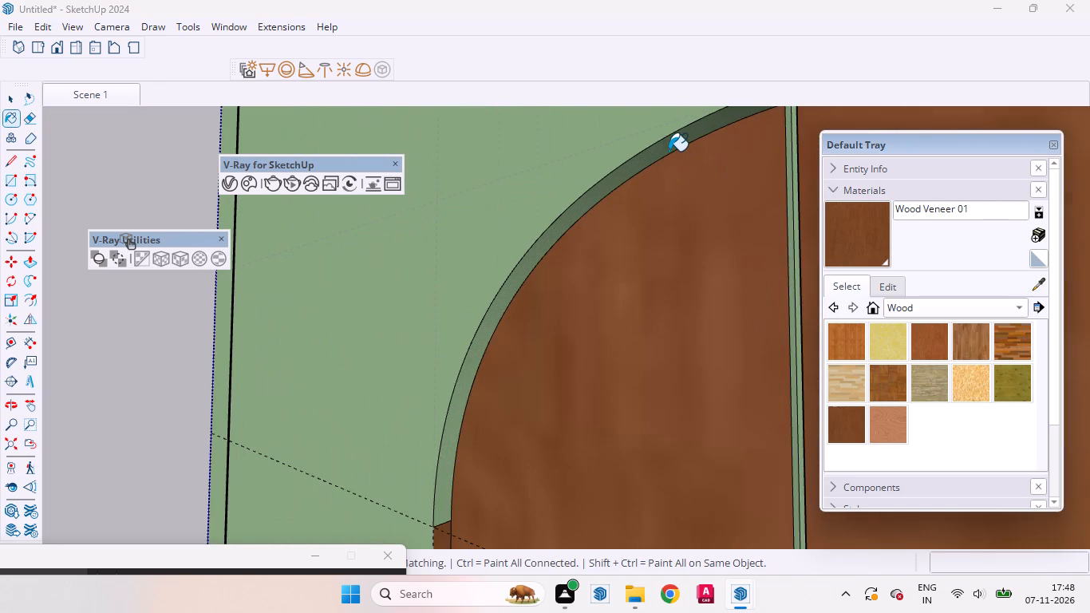
click(652, 153)
scroll(665, 202, down, 14)
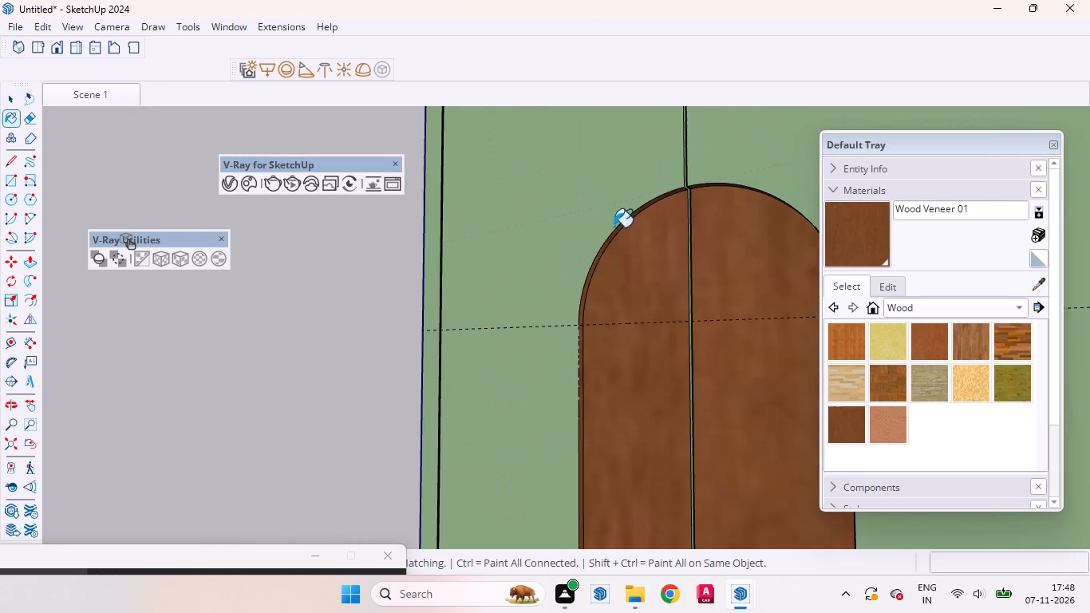
Return to the Scene 1 view and examine the side walls of both door slots for complete veneer coverage.
click(91, 87)
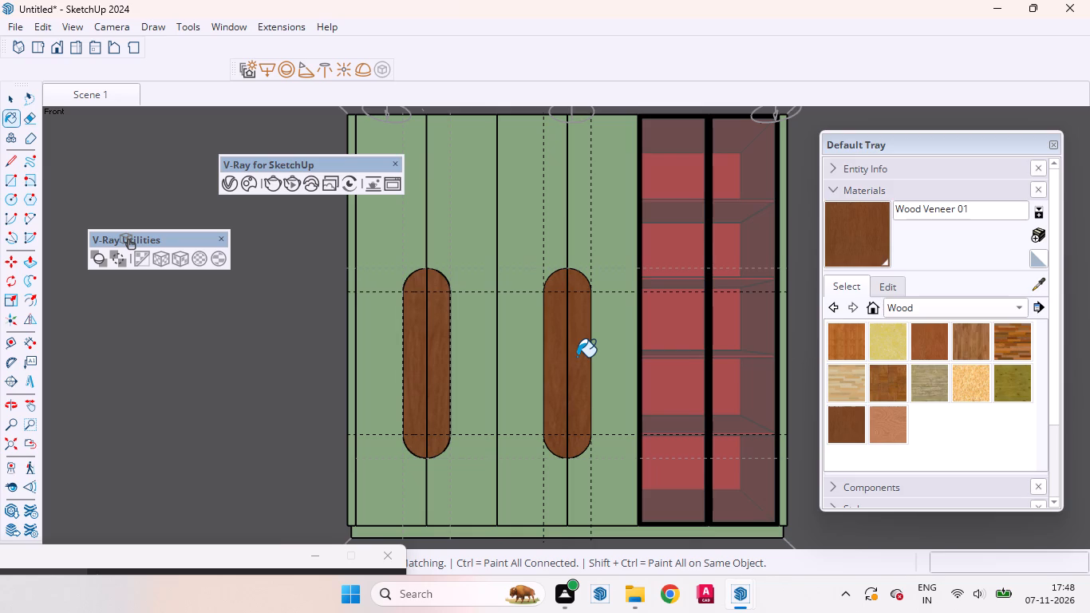
key(space)
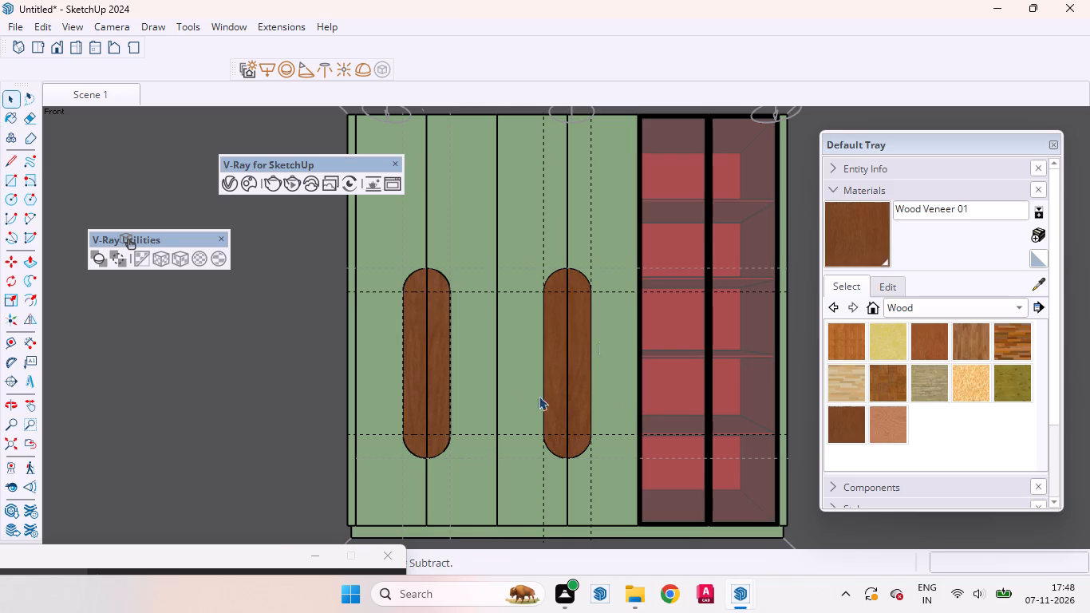
scroll(554, 269, up, 14)
middle_drag(556, 303, 269, 326)
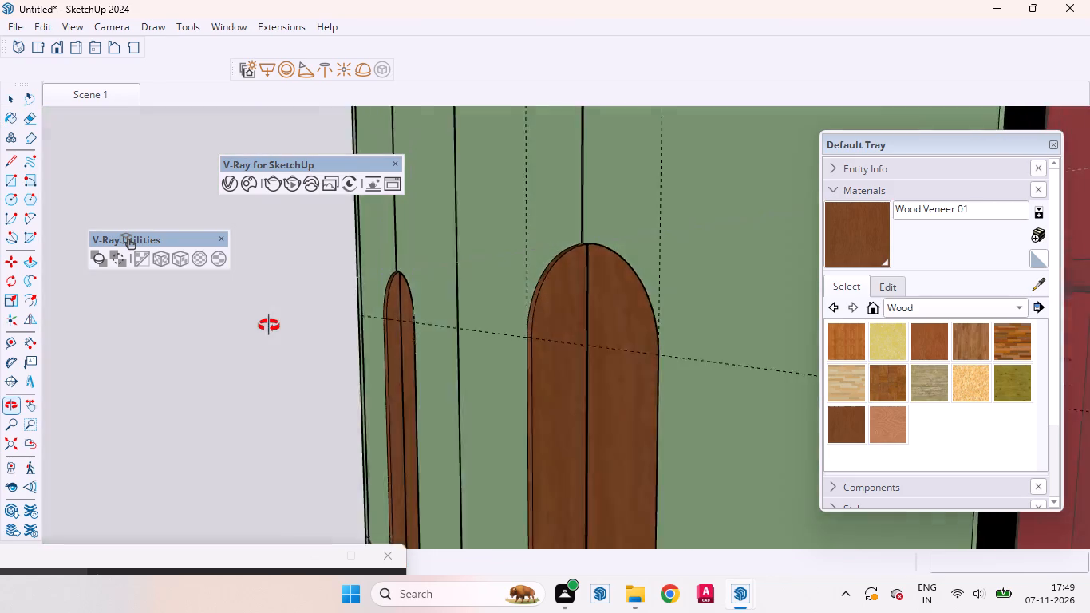
middle_drag(269, 326, 272, 359)
scroll(603, 353, up, 15)
middle_drag(534, 333, 588, 334)
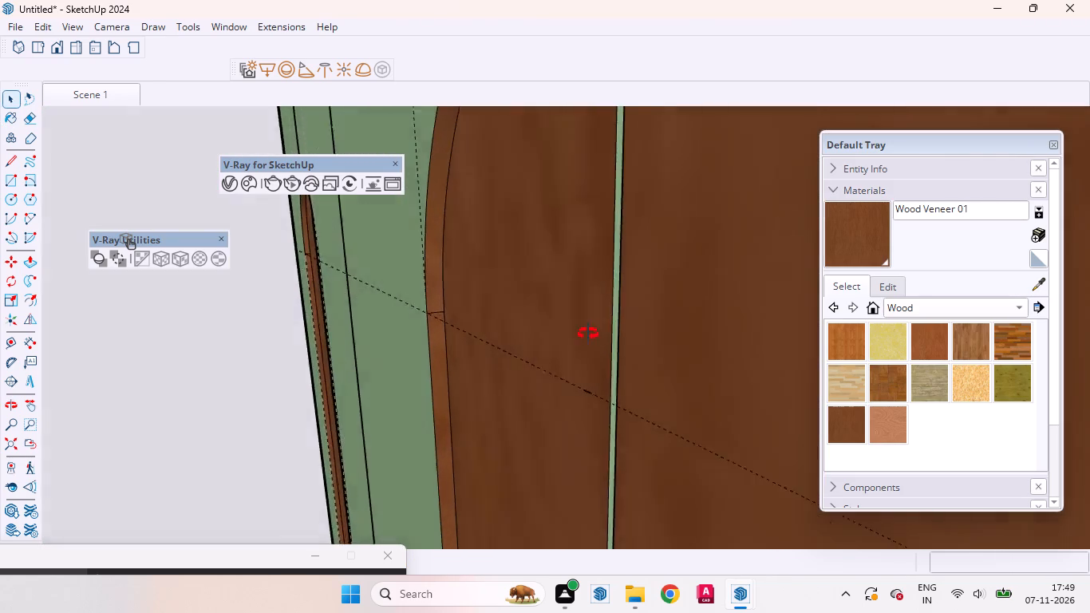
middle_drag(588, 334, 620, 322)
scroll(632, 312, down, 13)
scroll(635, 222, up, 2)
scroll(637, 220, down, 15)
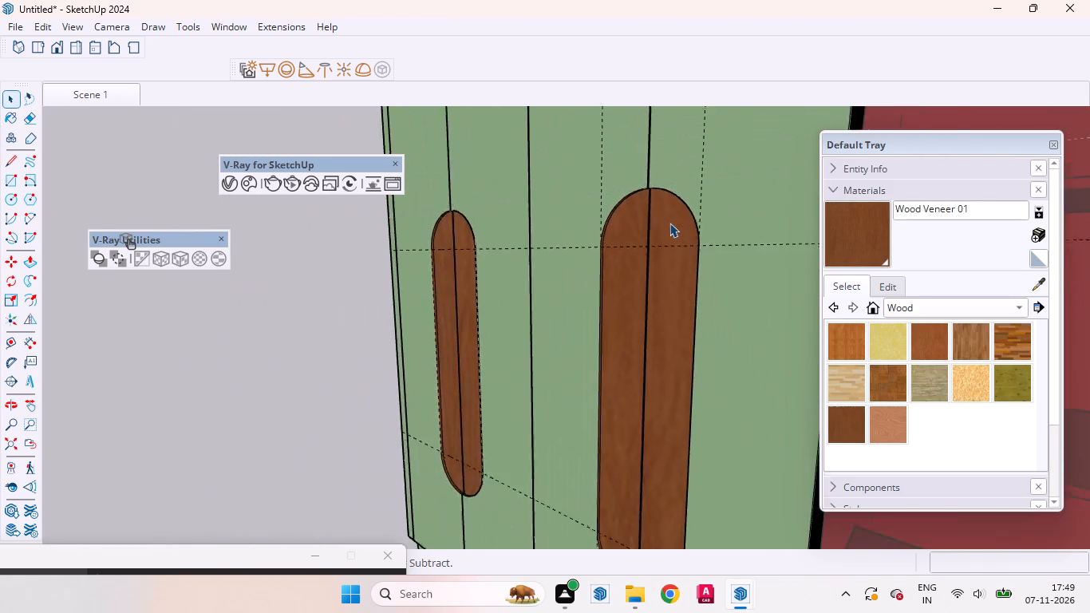
scroll(669, 223, down, 2)
scroll(638, 420, up, 8)
scroll(657, 472, down, 1)
scroll(657, 472, up, 7)
scroll(634, 307, down, 6)
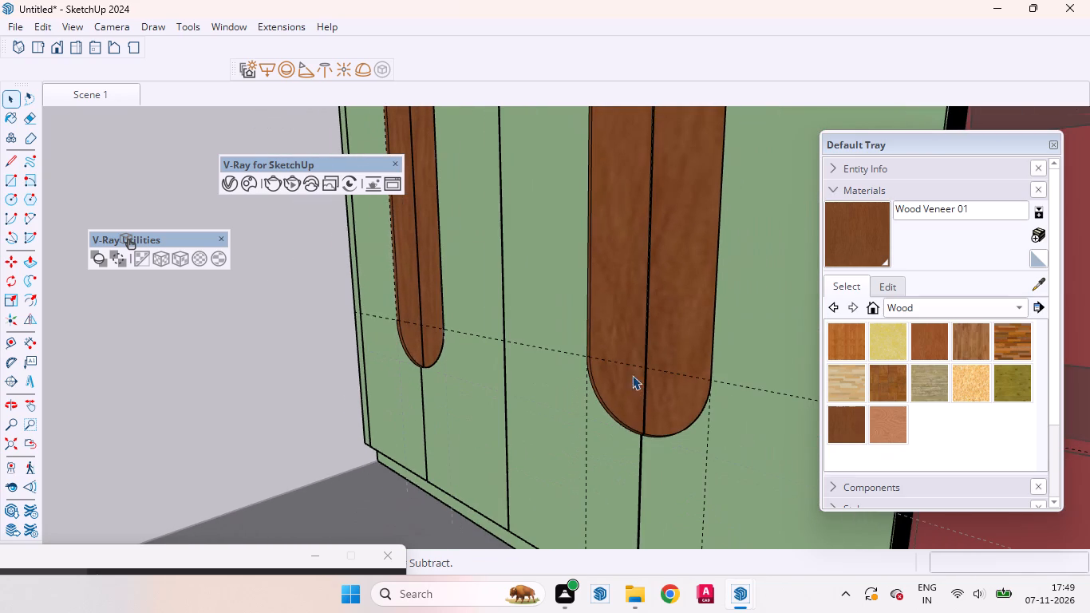
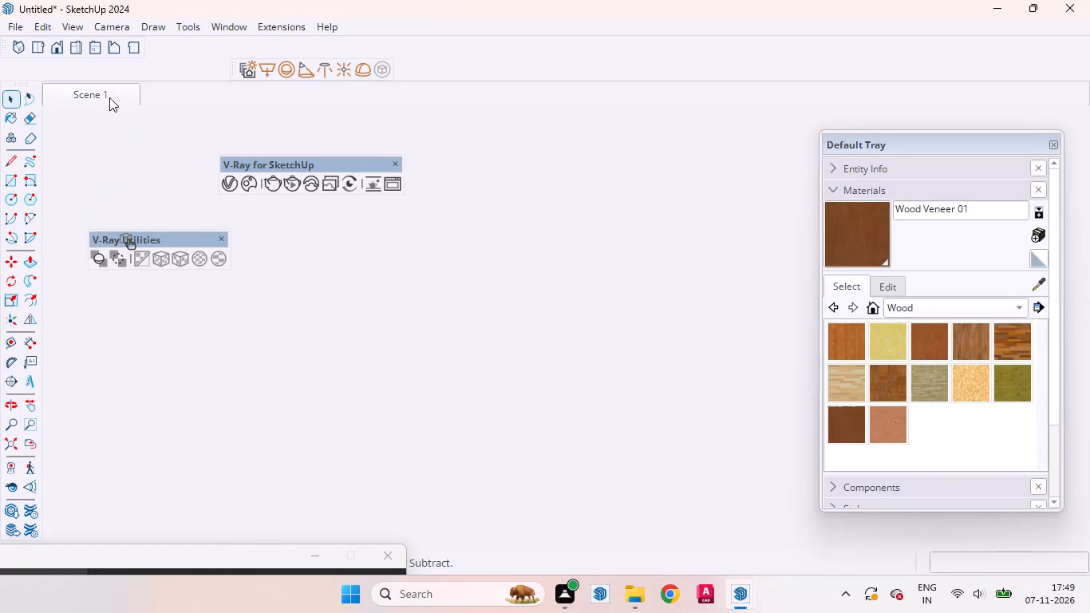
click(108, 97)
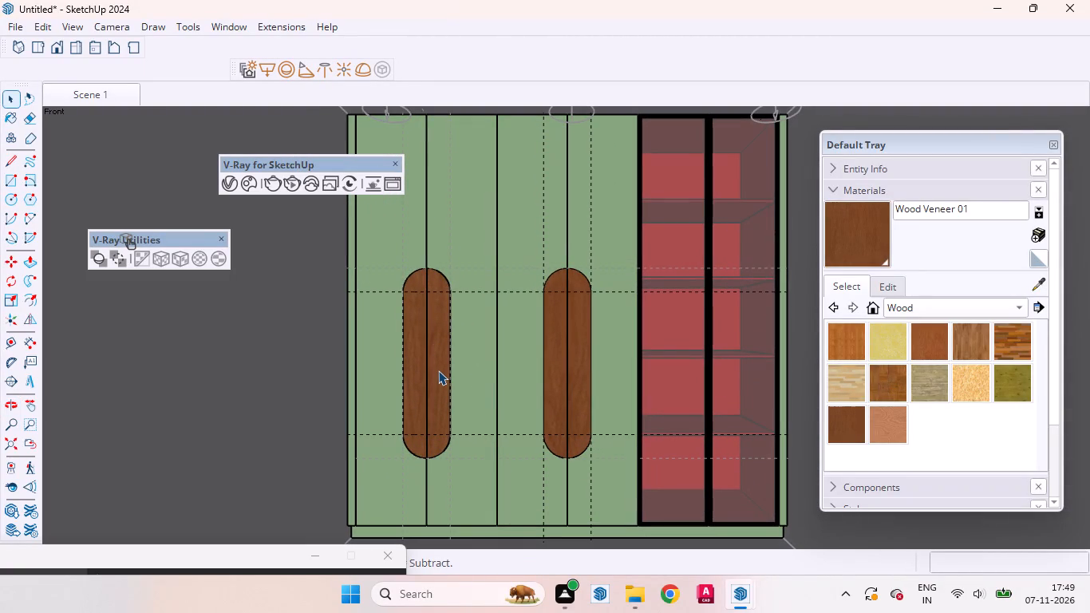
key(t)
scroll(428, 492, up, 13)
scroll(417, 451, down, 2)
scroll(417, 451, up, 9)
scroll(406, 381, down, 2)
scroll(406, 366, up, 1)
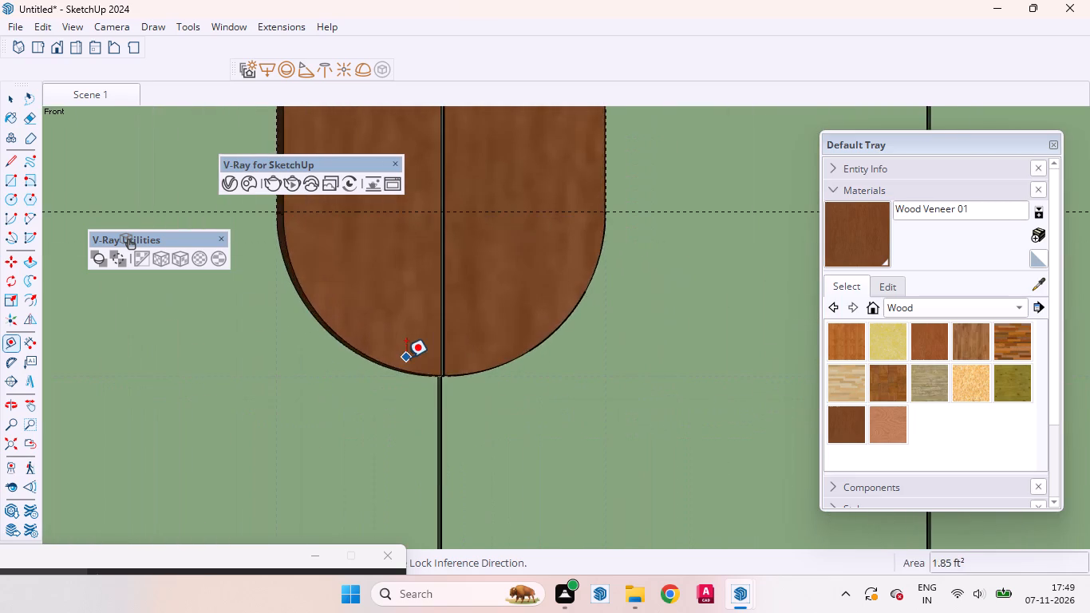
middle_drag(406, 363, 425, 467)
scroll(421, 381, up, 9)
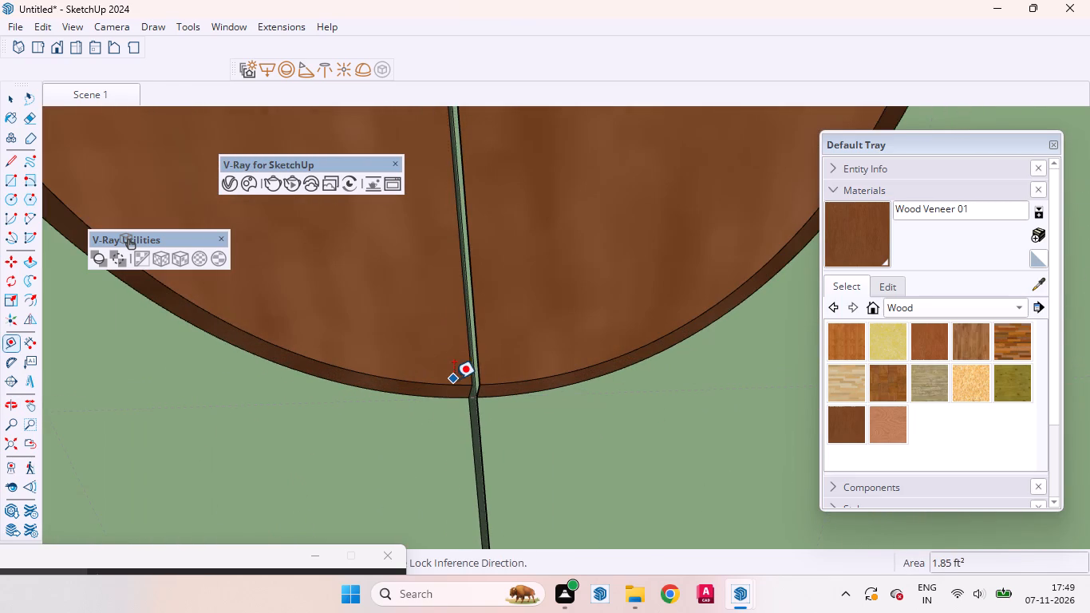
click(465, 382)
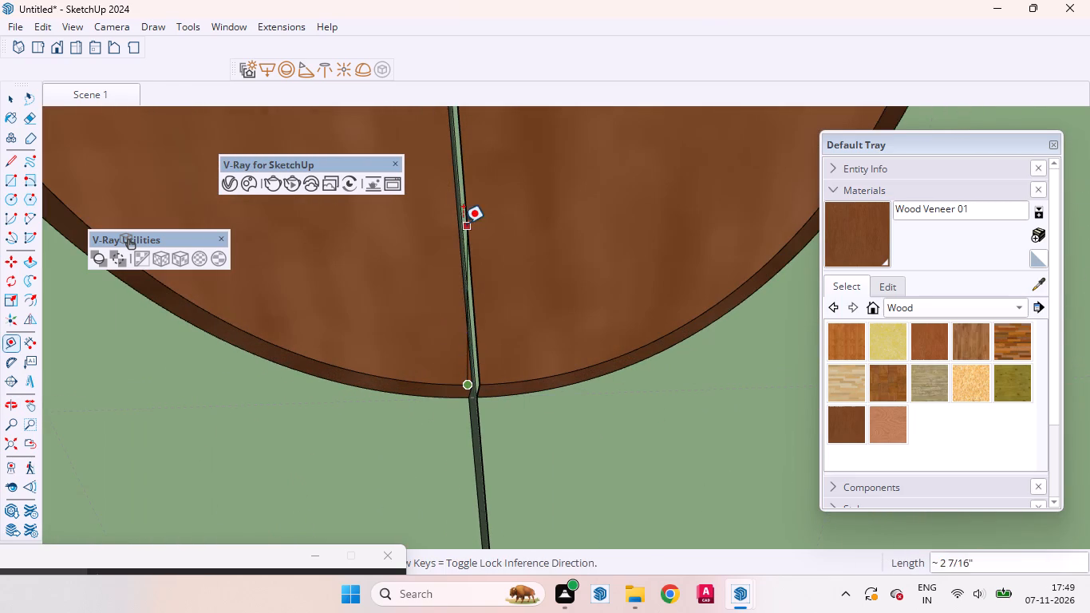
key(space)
Move the guide at the slot's lower arc tangent about 3/8" back onto the recessed veneer face.
scroll(579, 416, down, 9)
scroll(578, 435, up, 1)
scroll(578, 435, down, 5)
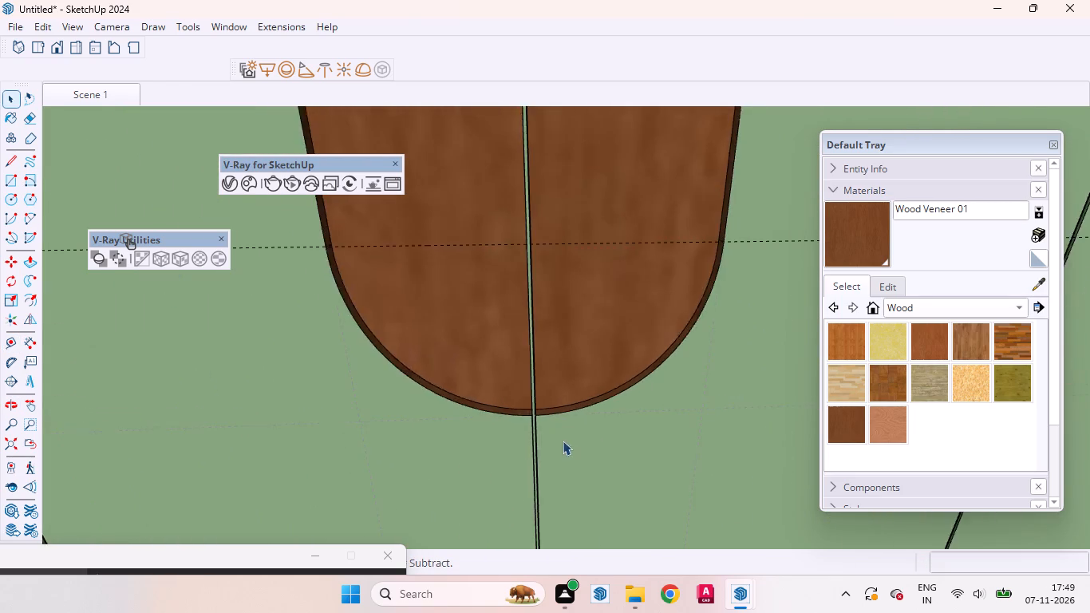
scroll(563, 441, down, 2)
scroll(518, 325, up, 5)
middle_drag(507, 335, 770, 397)
scroll(609, 256, up, 1)
scroll(607, 256, down, 1)
scroll(606, 256, up, 3)
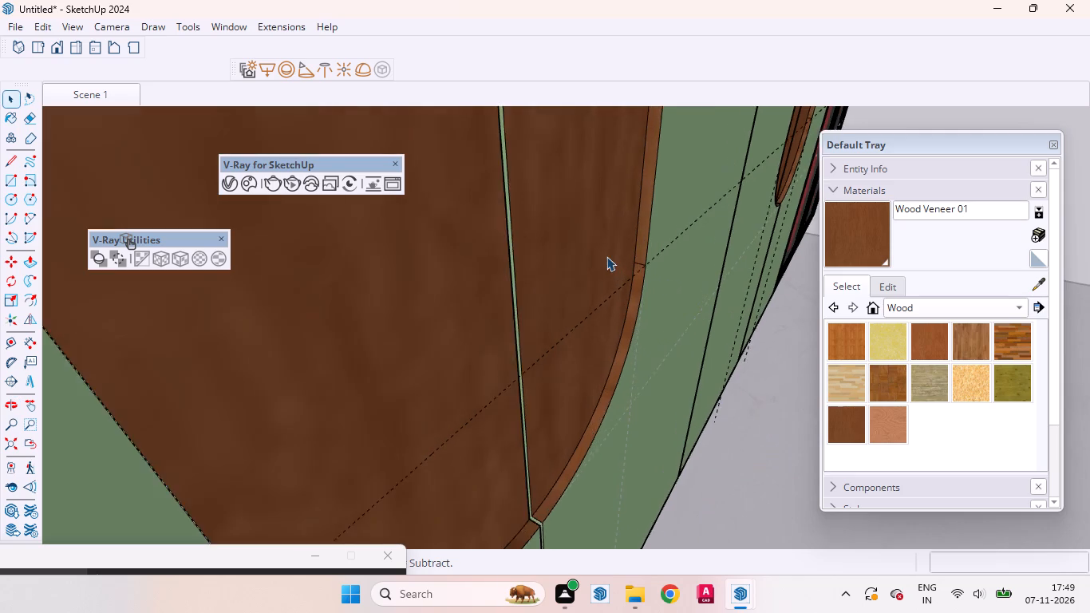
scroll(606, 256, up, 4)
click(614, 299)
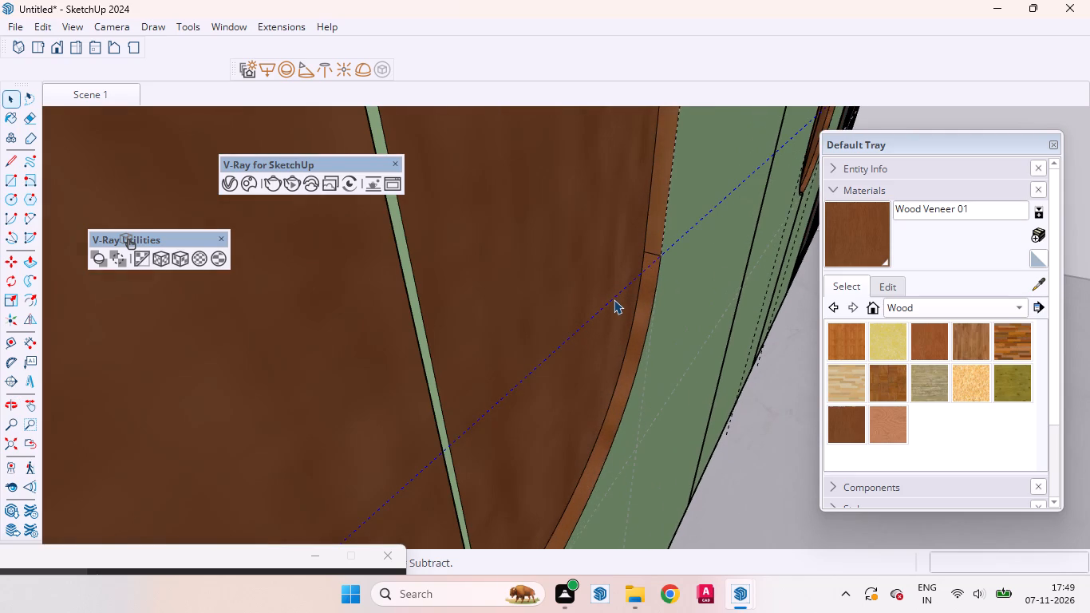
key(m)
click(614, 299)
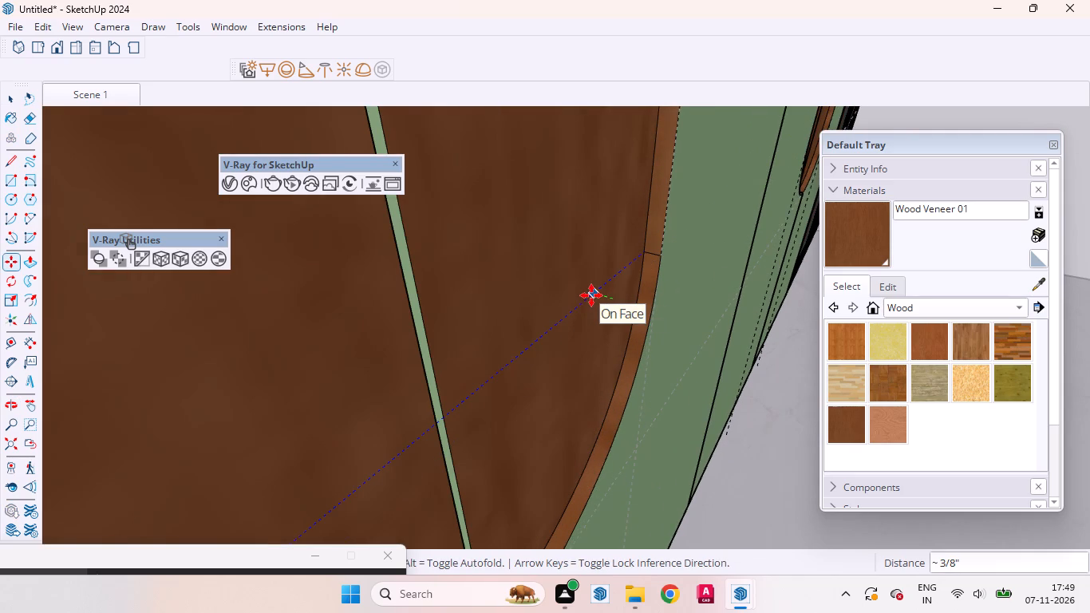
click(591, 295)
key(space)
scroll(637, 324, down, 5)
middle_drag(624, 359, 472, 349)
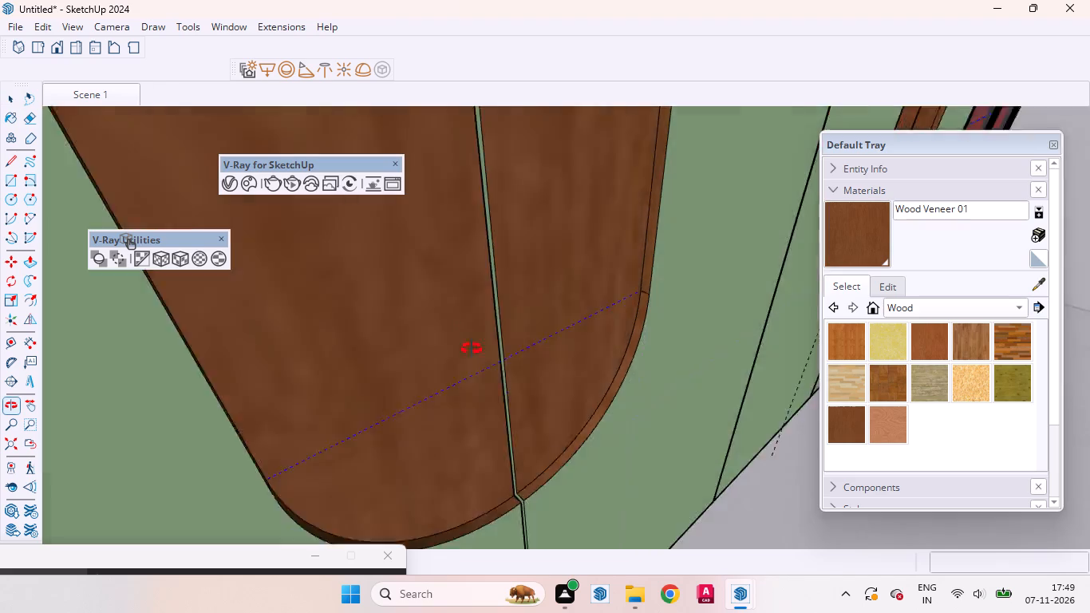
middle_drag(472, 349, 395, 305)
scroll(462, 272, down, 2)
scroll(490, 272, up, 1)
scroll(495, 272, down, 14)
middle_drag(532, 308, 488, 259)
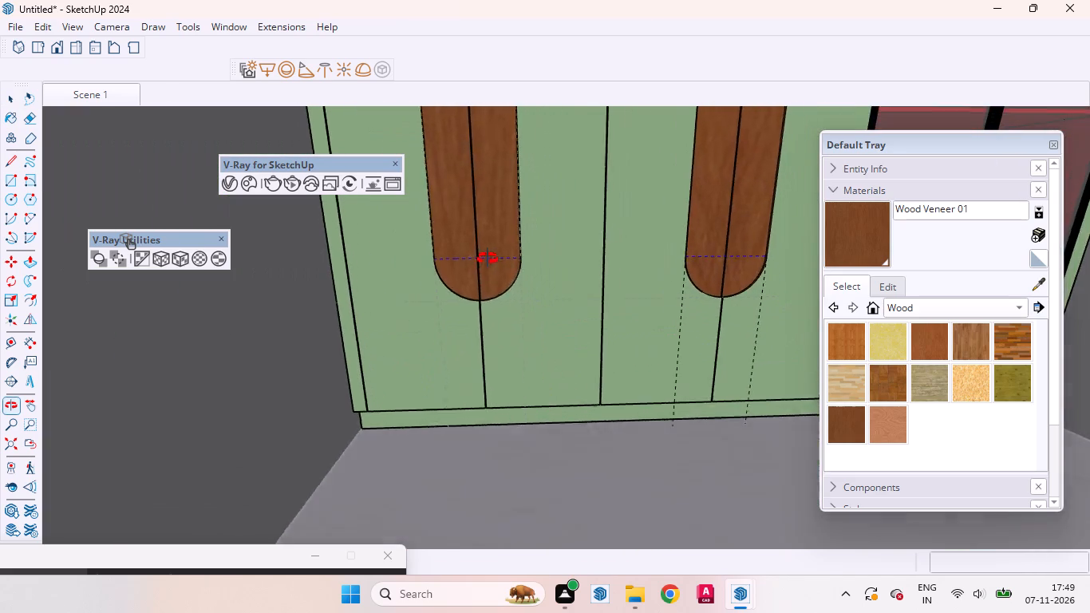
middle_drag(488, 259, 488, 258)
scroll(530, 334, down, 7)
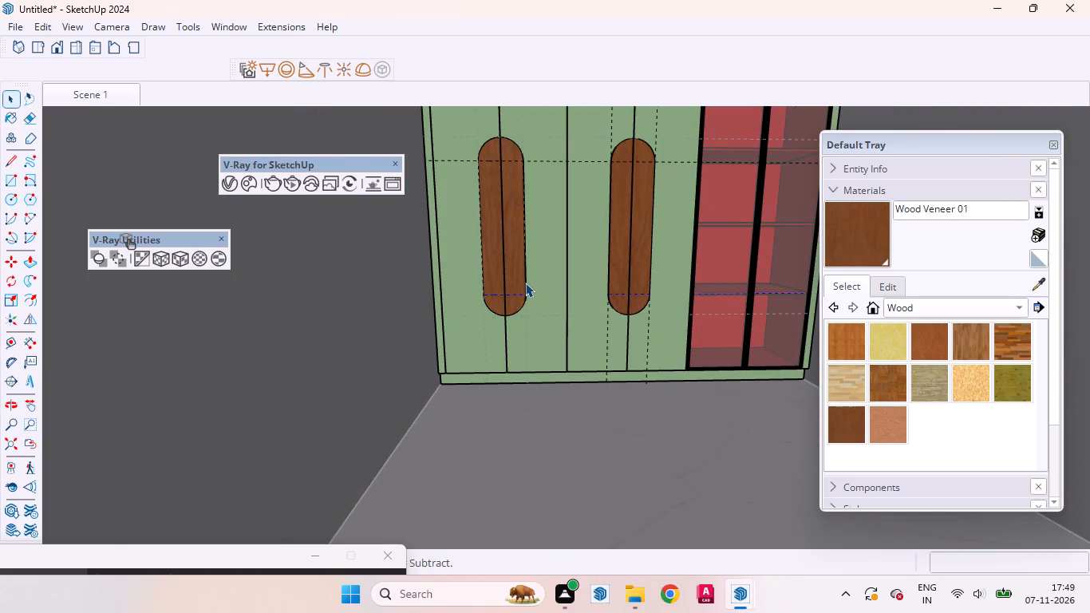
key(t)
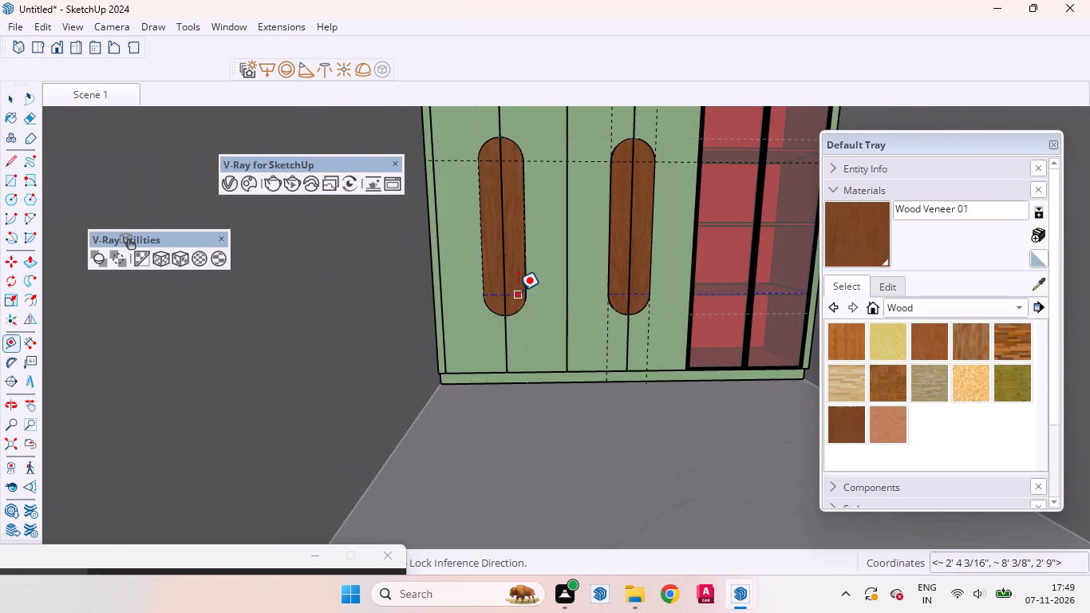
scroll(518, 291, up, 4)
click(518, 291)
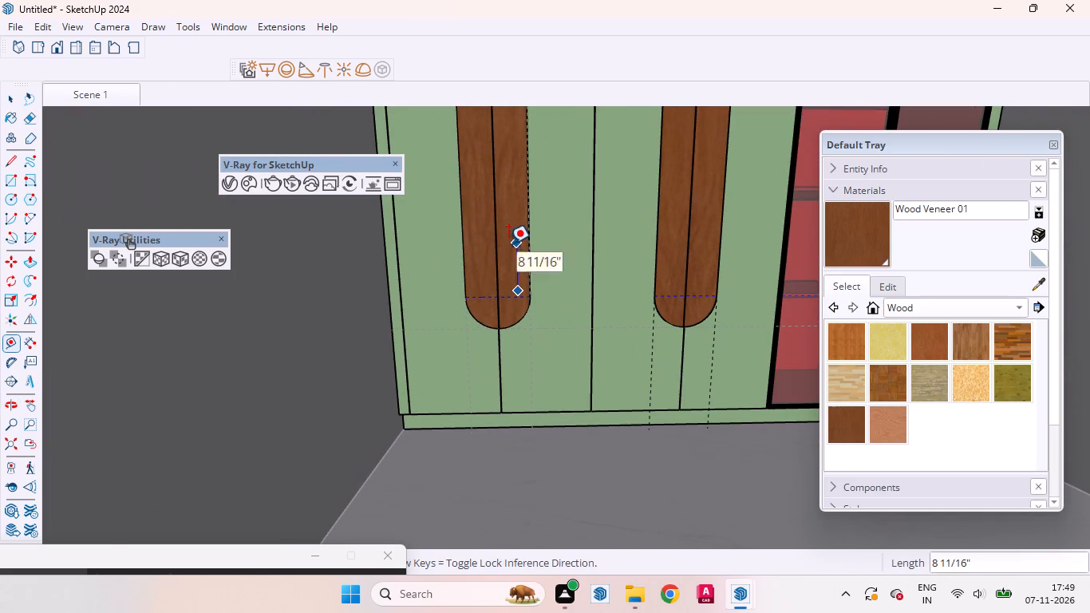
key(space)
Place a horizontal guide through the first slot's mid-height, 1' 6" above its lower arc guide.
key(t)
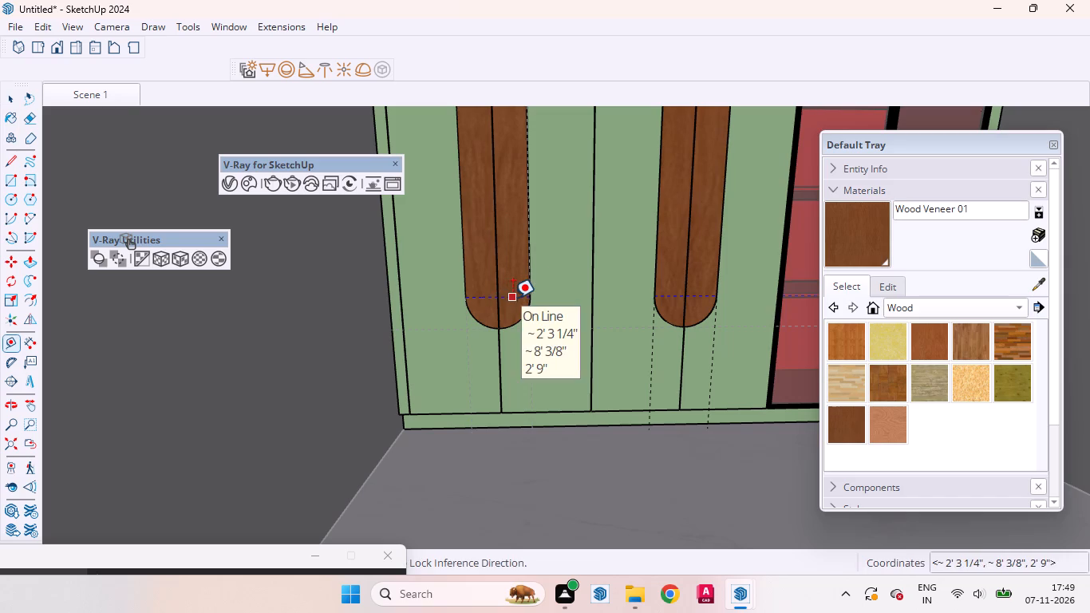
click(513, 298)
scroll(515, 243, down, 4)
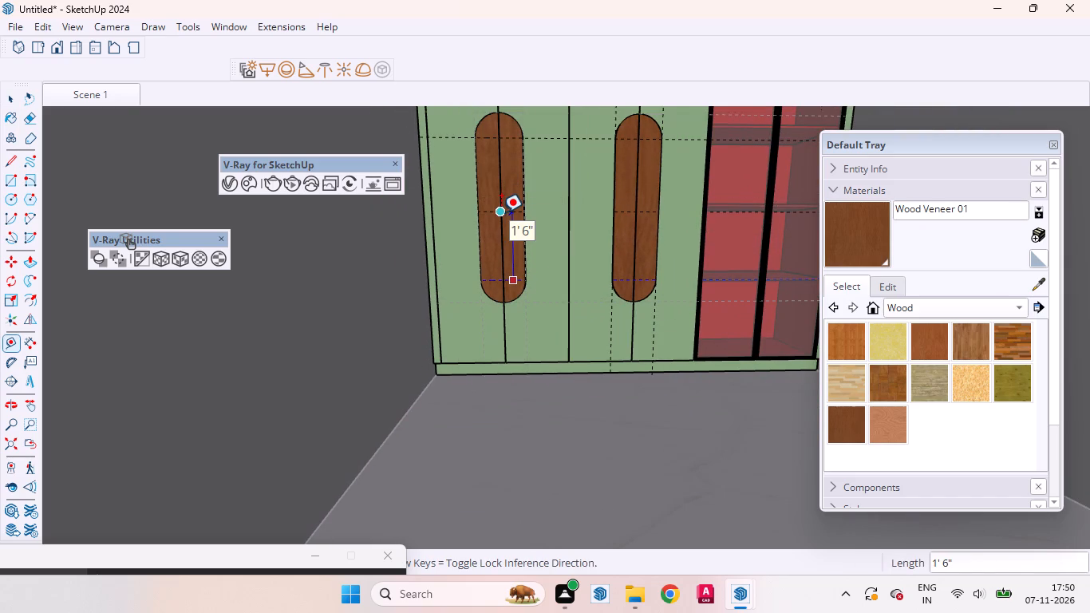
click(501, 212)
key(space)
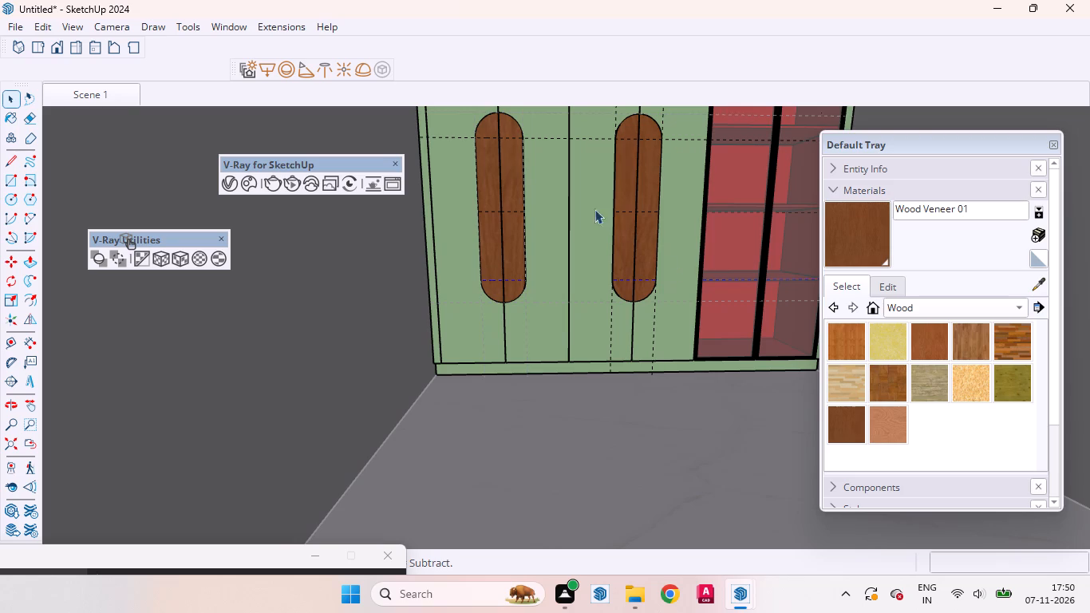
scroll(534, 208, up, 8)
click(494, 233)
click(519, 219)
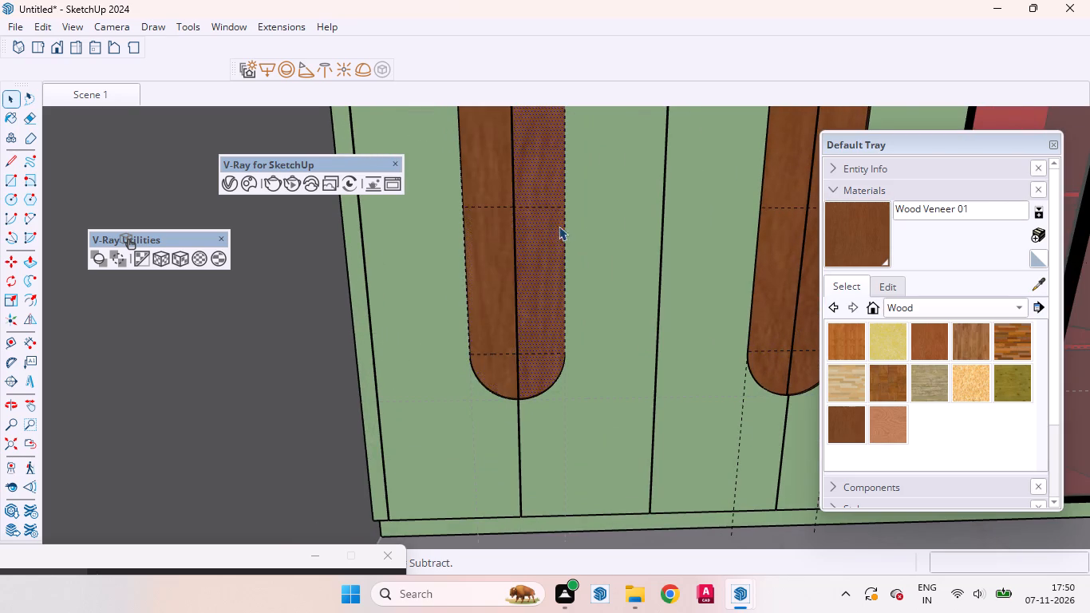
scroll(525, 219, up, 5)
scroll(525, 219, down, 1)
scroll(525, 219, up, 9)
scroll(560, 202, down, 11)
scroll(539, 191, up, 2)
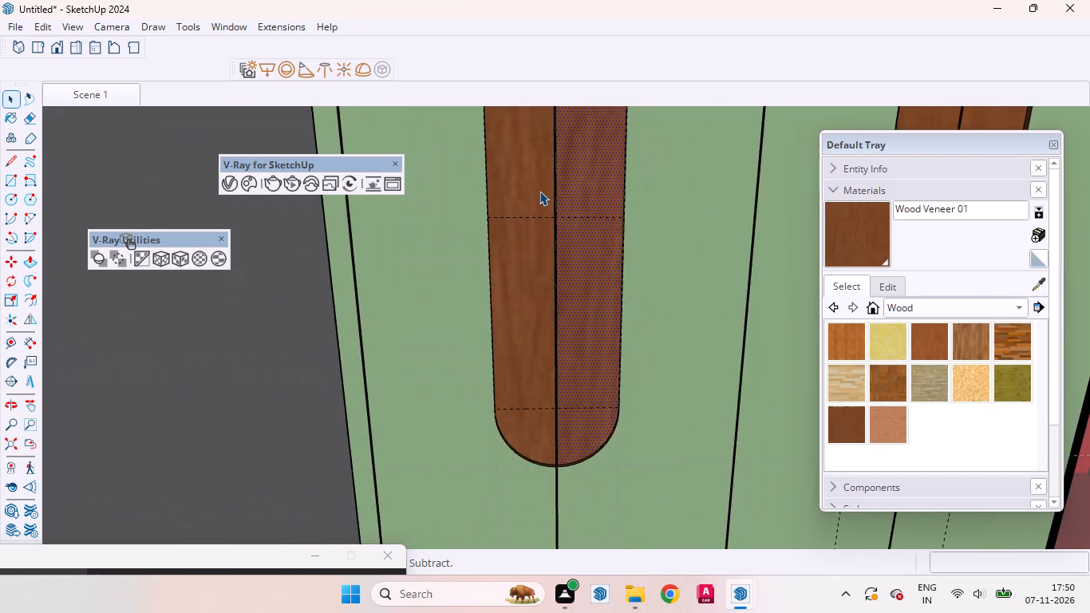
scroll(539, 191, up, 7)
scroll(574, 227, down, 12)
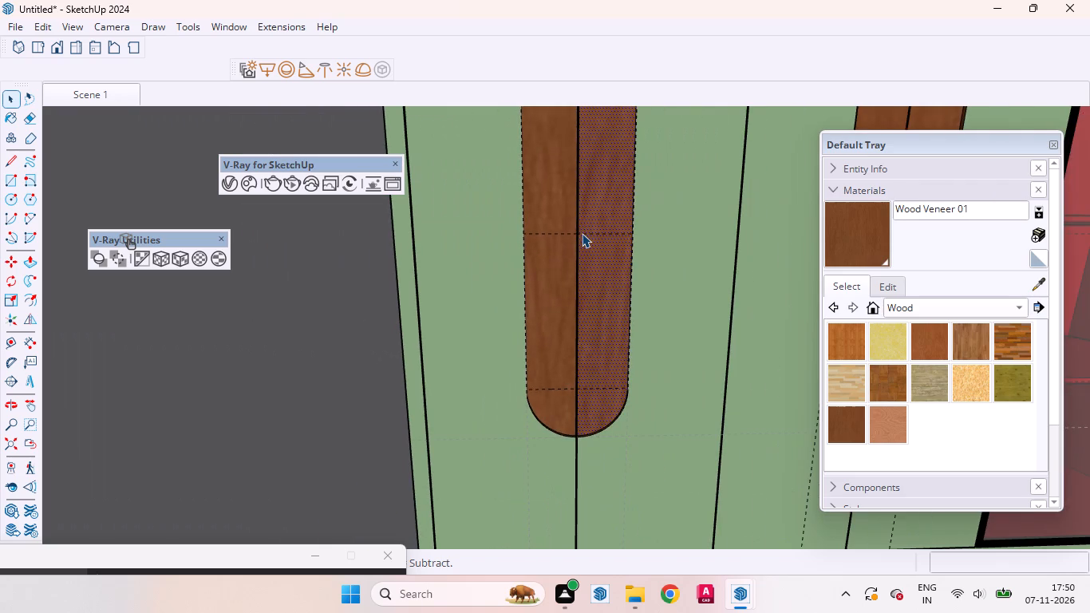
Add vertical guides 3" to each side of the seam between the first two doors on the slot face.
key(t)
scroll(579, 227, up, 4)
scroll(579, 227, down, 1)
scroll(579, 226, up, 2)
scroll(578, 217, down, 1)
scroll(578, 217, up, 4)
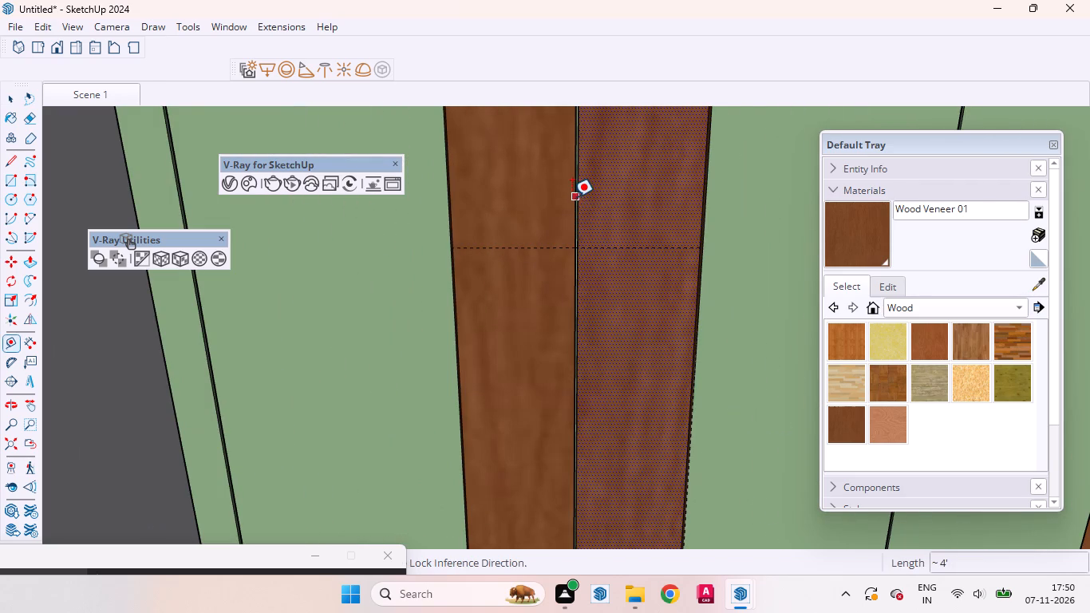
click(572, 197)
key(3)
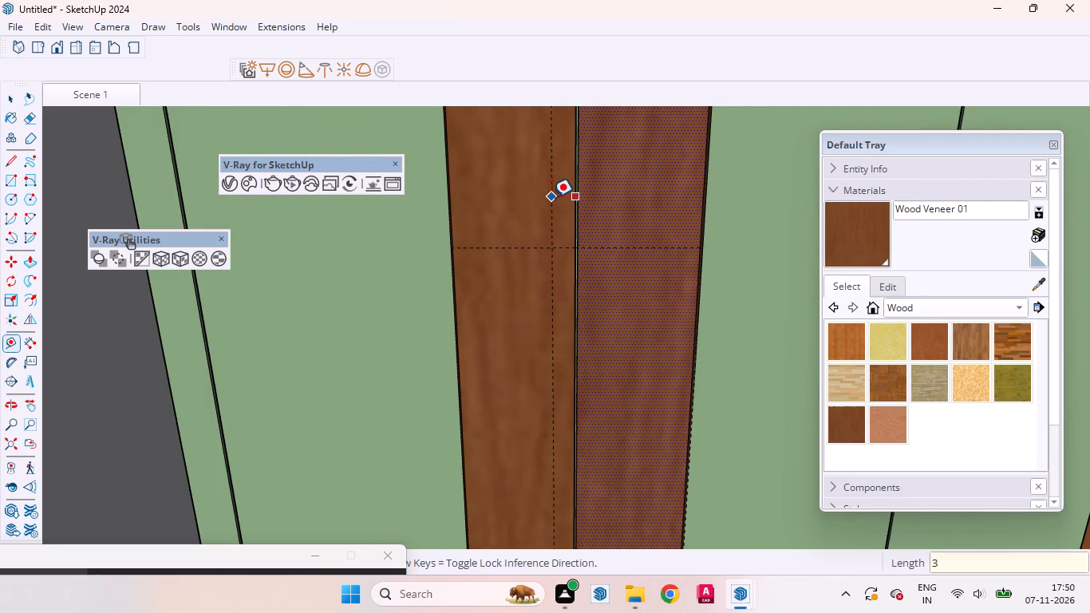
key(Return)
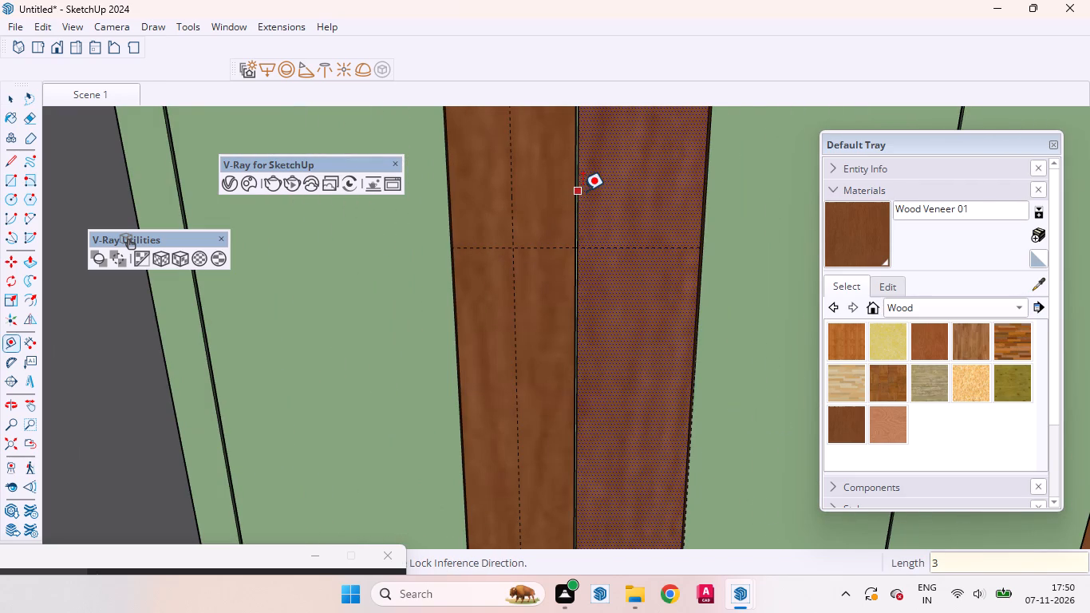
click(583, 191)
key(3)
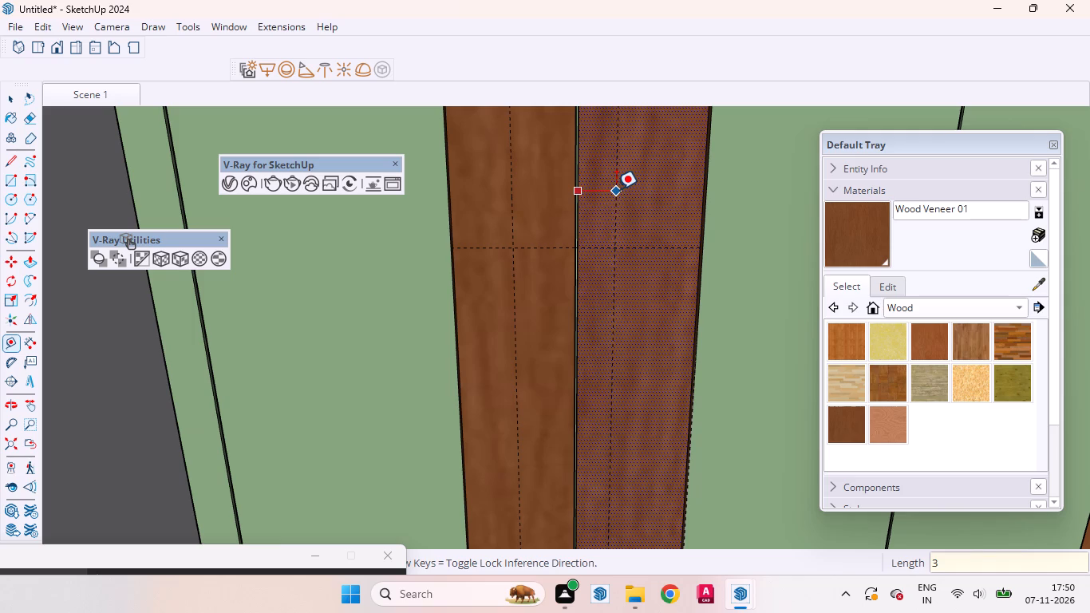
key(Return)
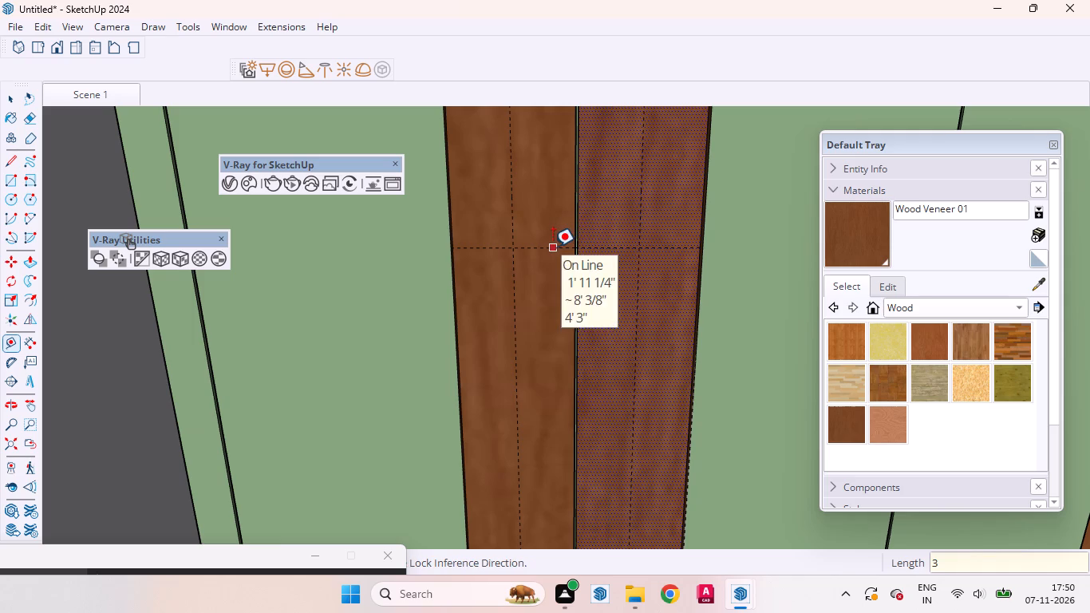
Add horizontal guides 3" above and 3" below the slot's mid-height guide.
click(553, 247)
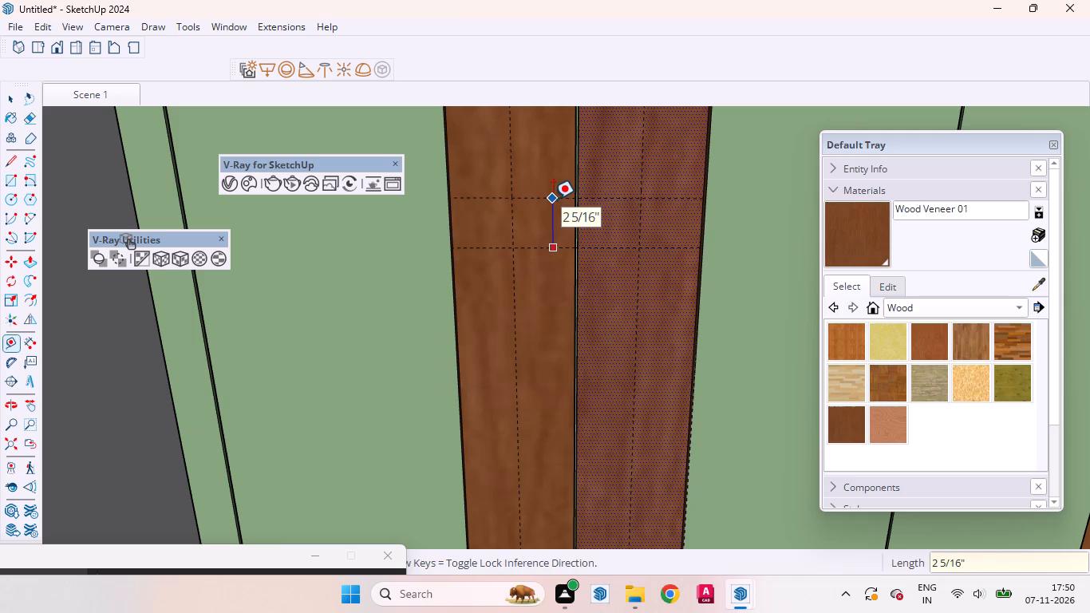
key(3)
key(Return)
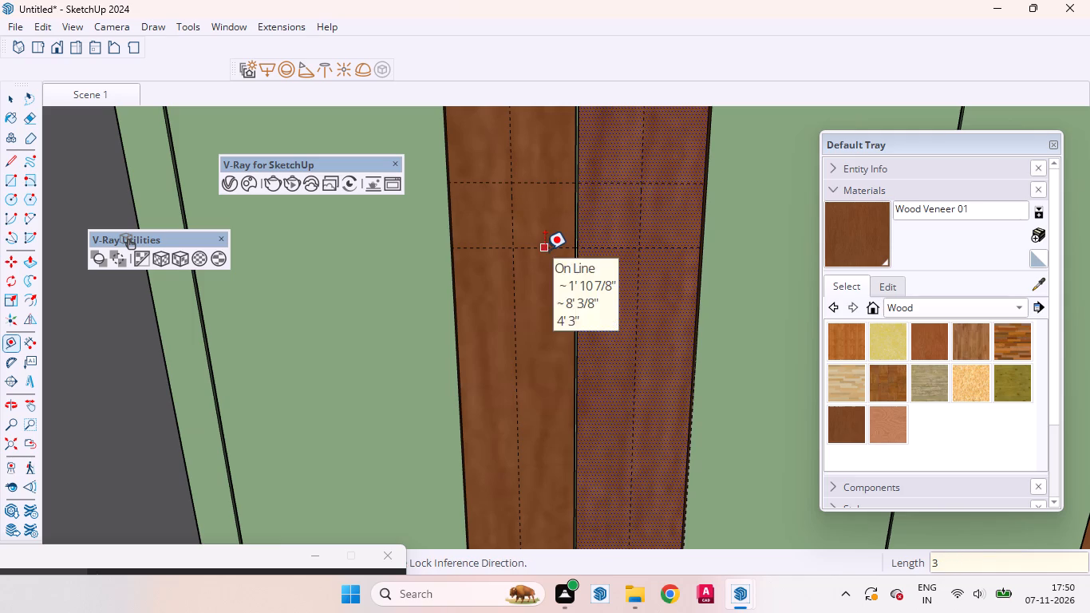
click(545, 250)
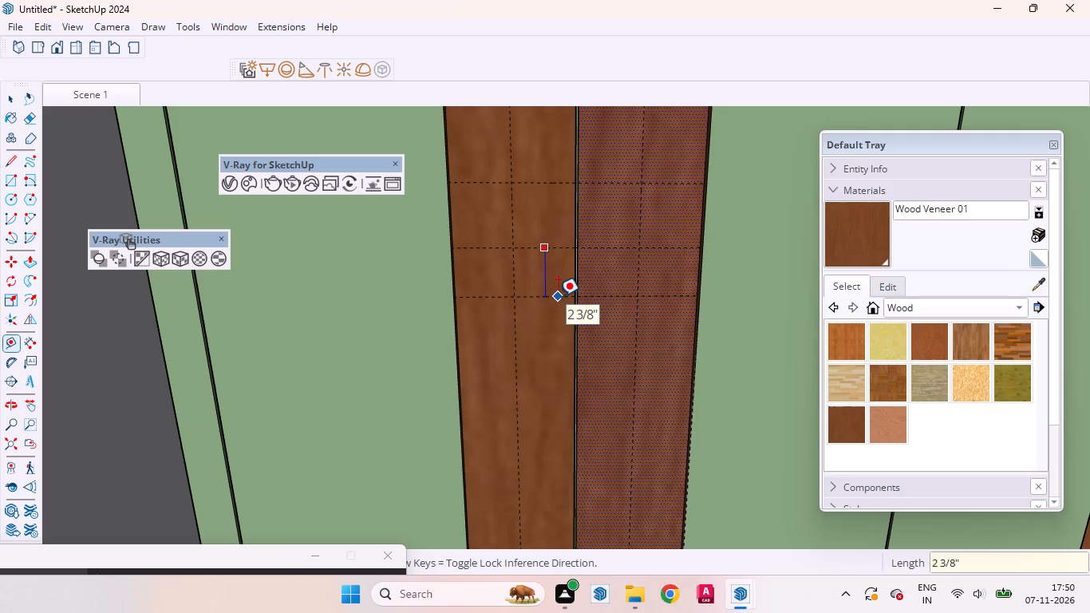
key(3)
key(Return)
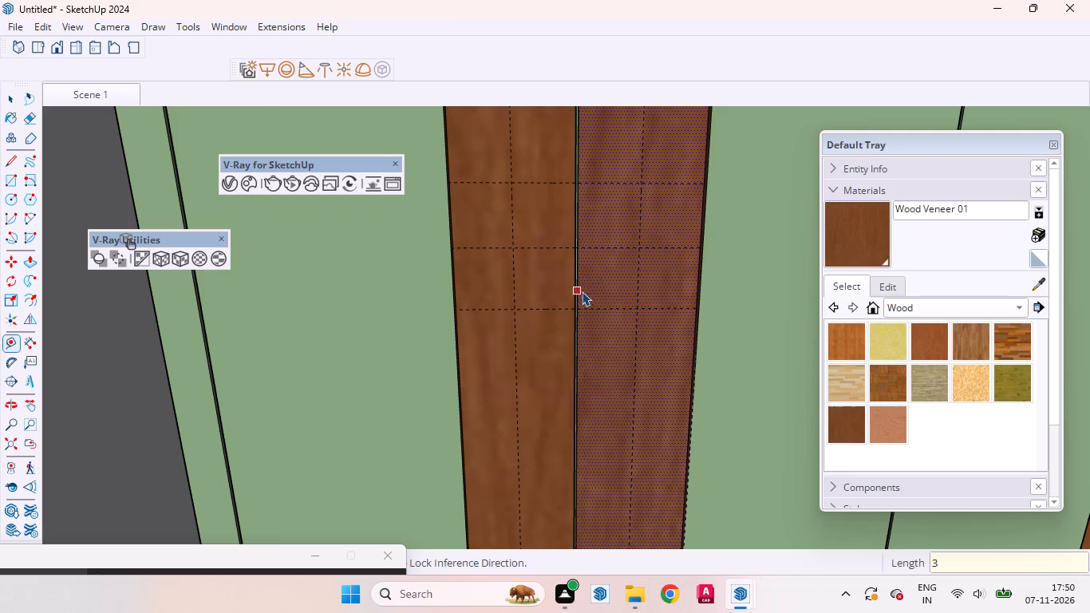
key(space)
Add horizontal guides 1" above the first slot's upper 3" guide and 1" below its lower 3" guide.
scroll(583, 225, down, 4)
middle_drag(575, 263, 555, 196)
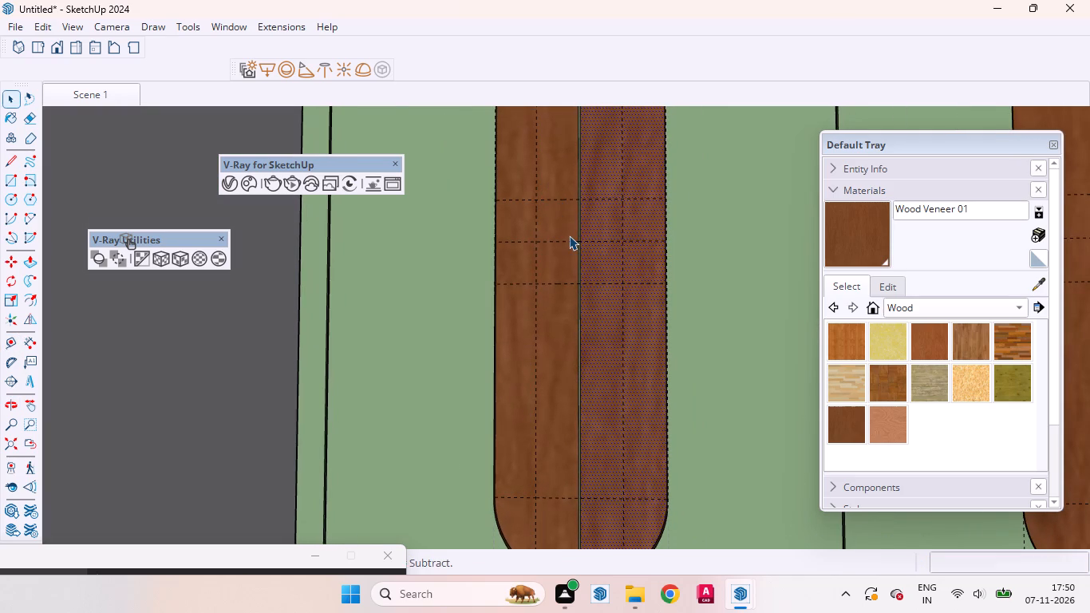
scroll(591, 285, down, 12)
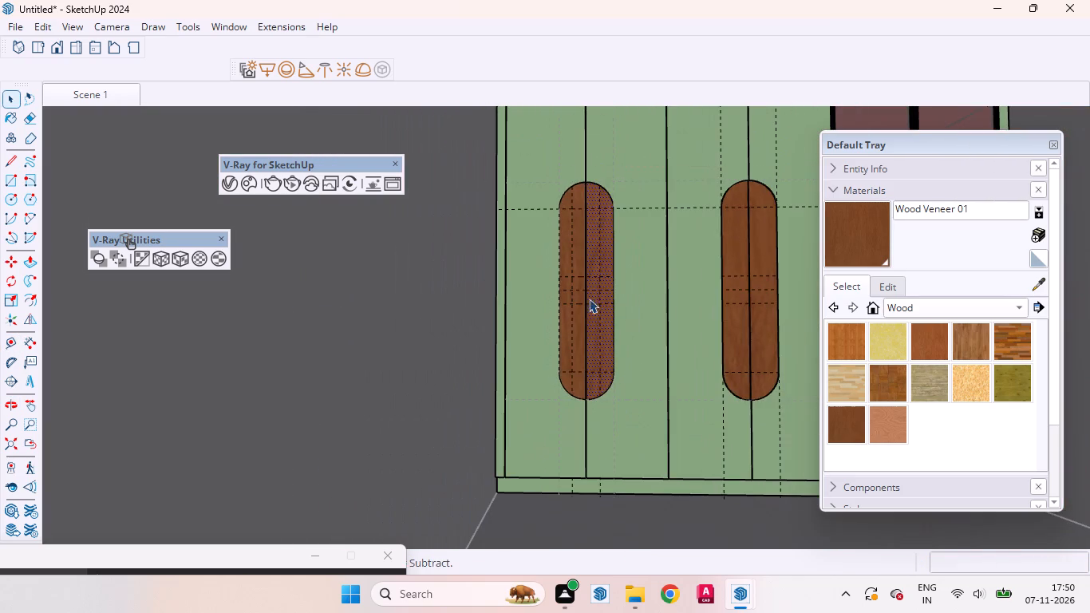
scroll(577, 277, up, 5)
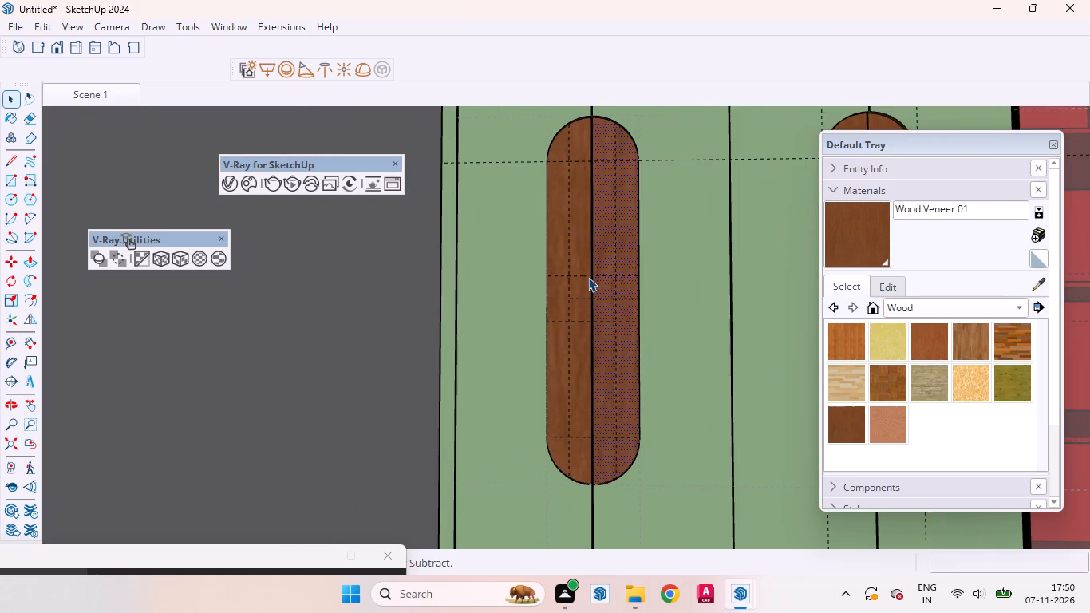
scroll(588, 267, up, 3)
key(t)
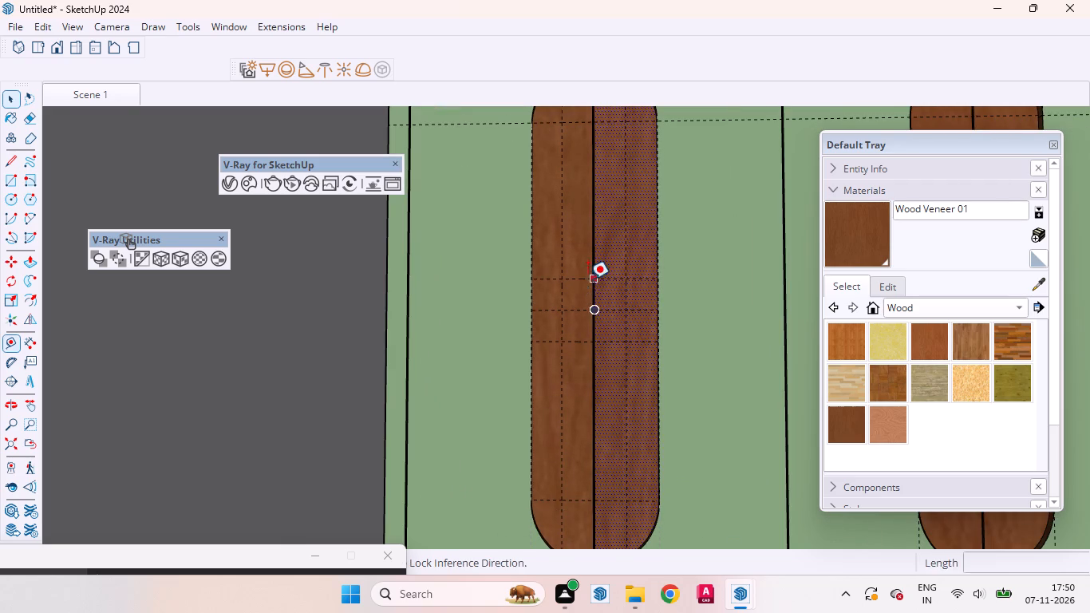
click(575, 276)
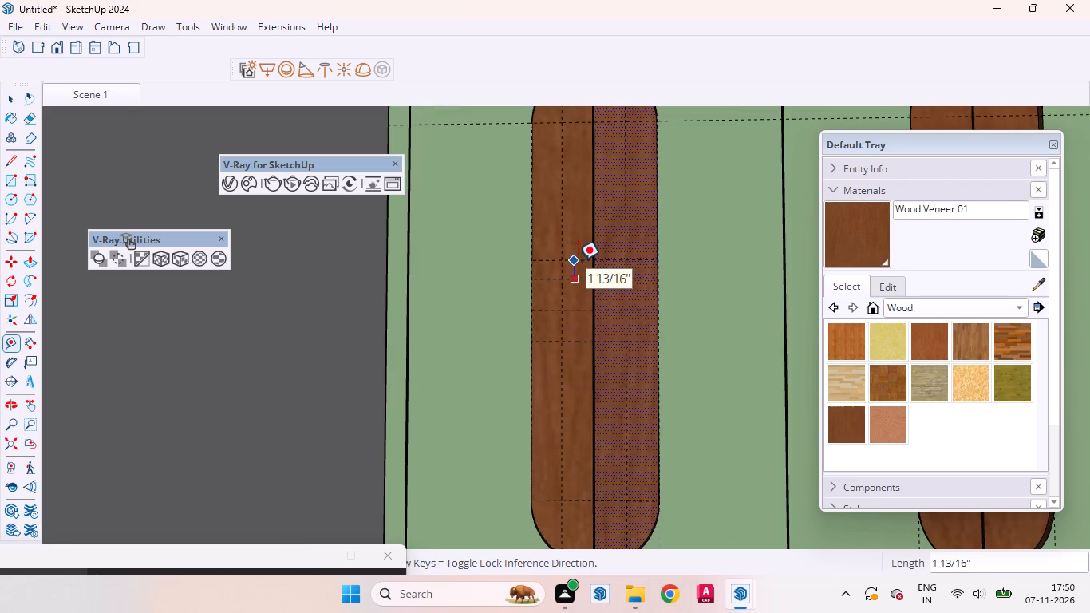
key(1)
key(Return)
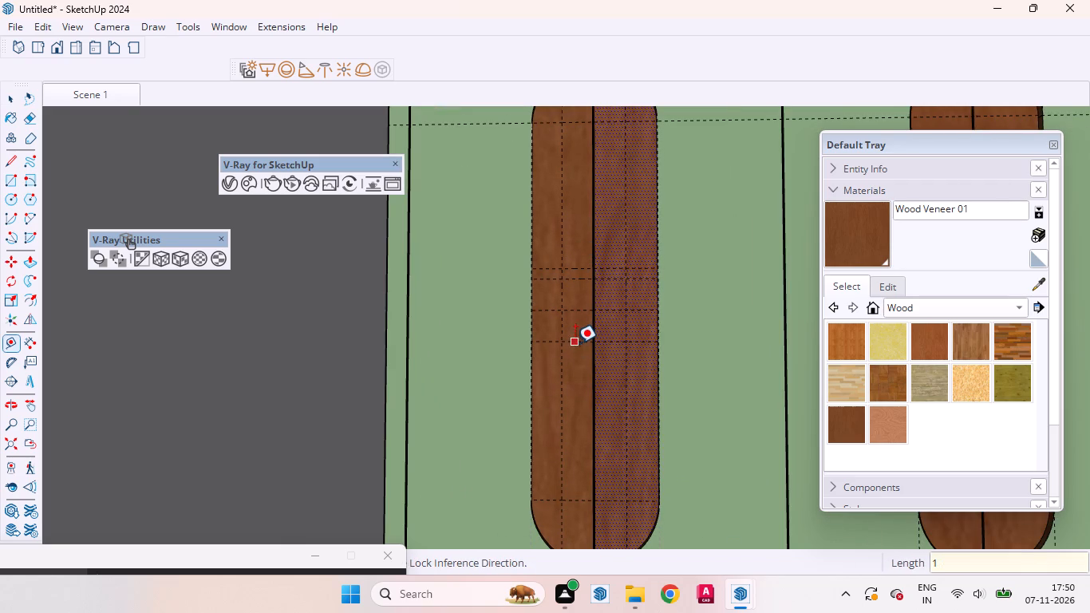
click(575, 343)
key(1)
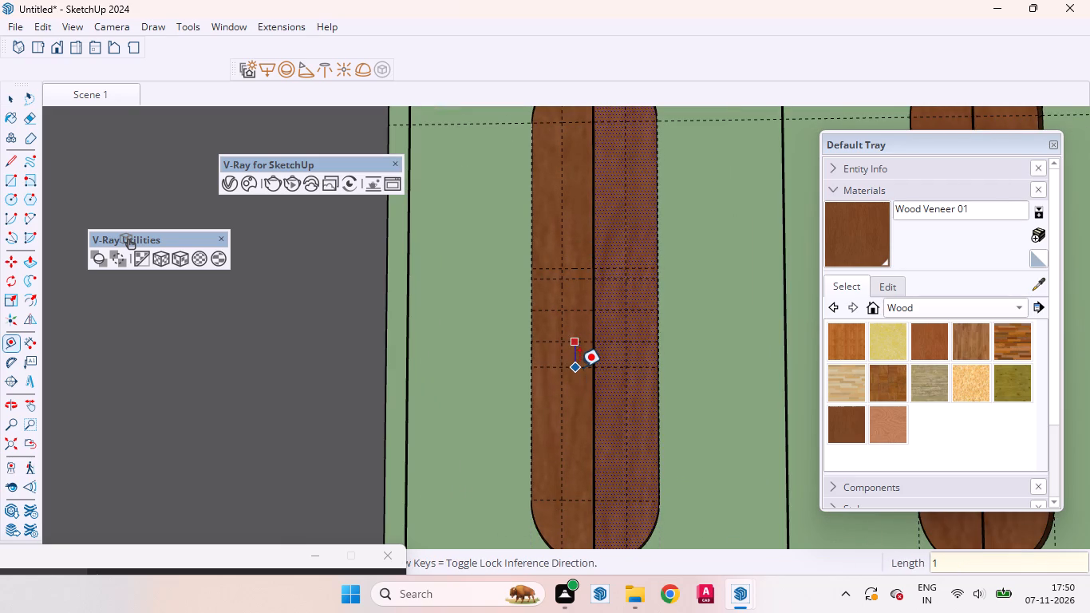
key(Return)
key(space)
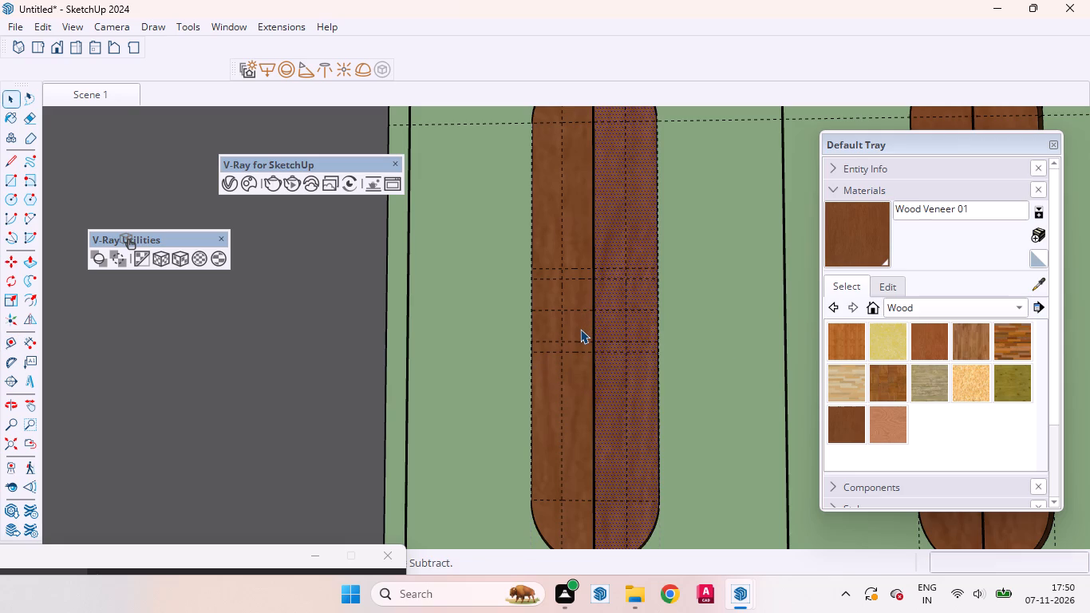
Draw two adjoining rectangles, each about 3" by 6", on either side of the first slot's seam between the 3" guides.
key(r)
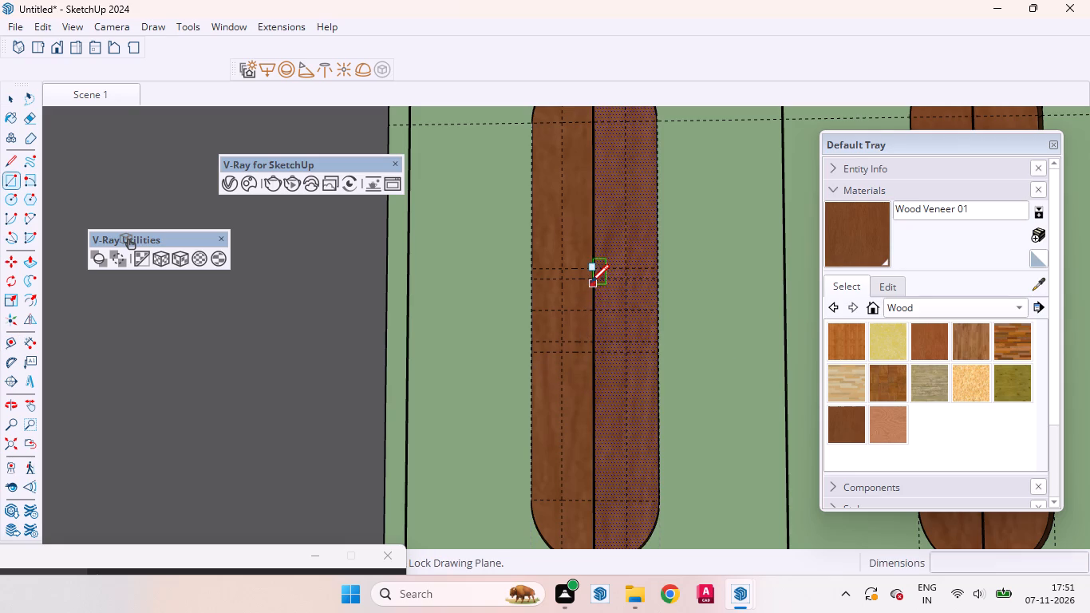
click(590, 282)
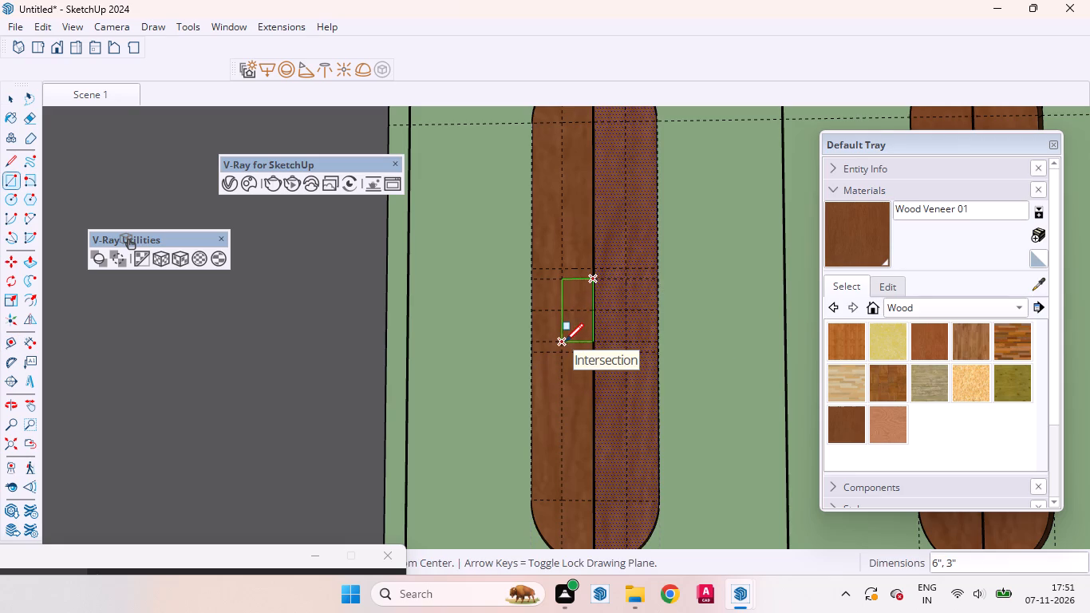
click(565, 342)
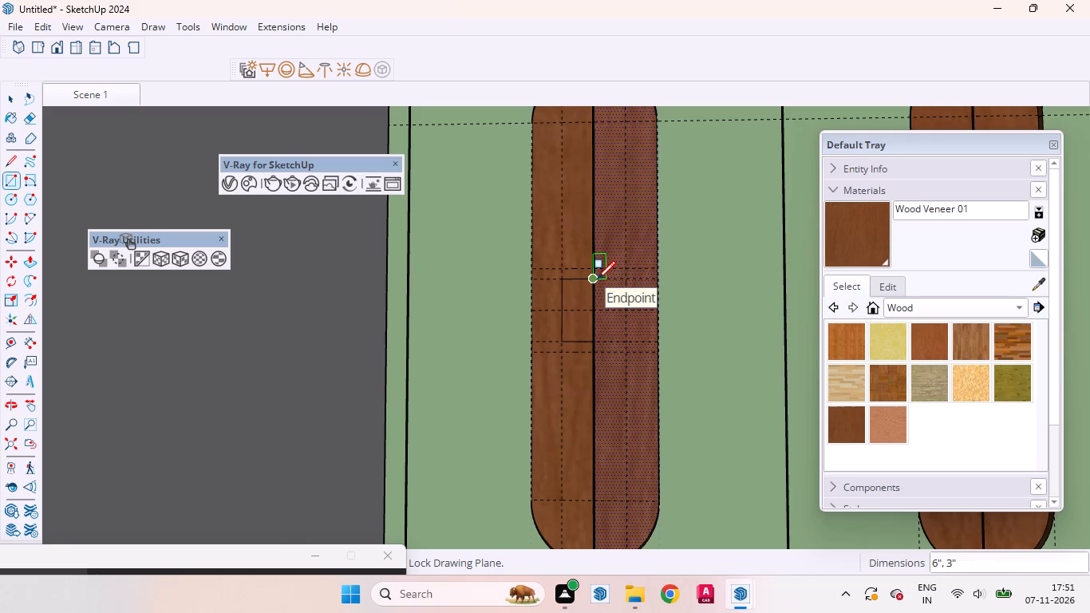
click(597, 279)
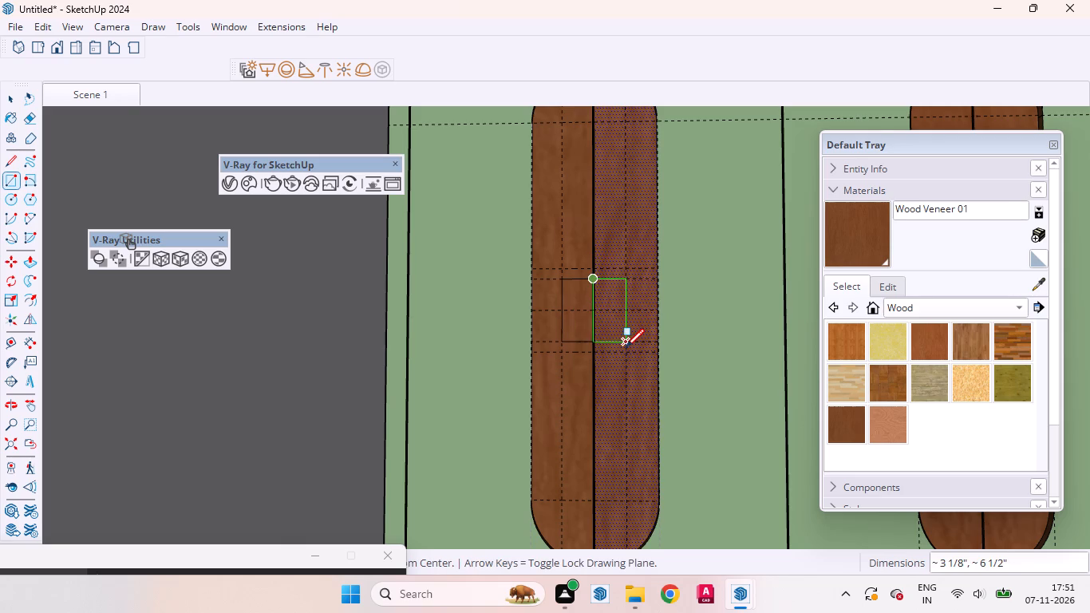
click(626, 343)
key(space)
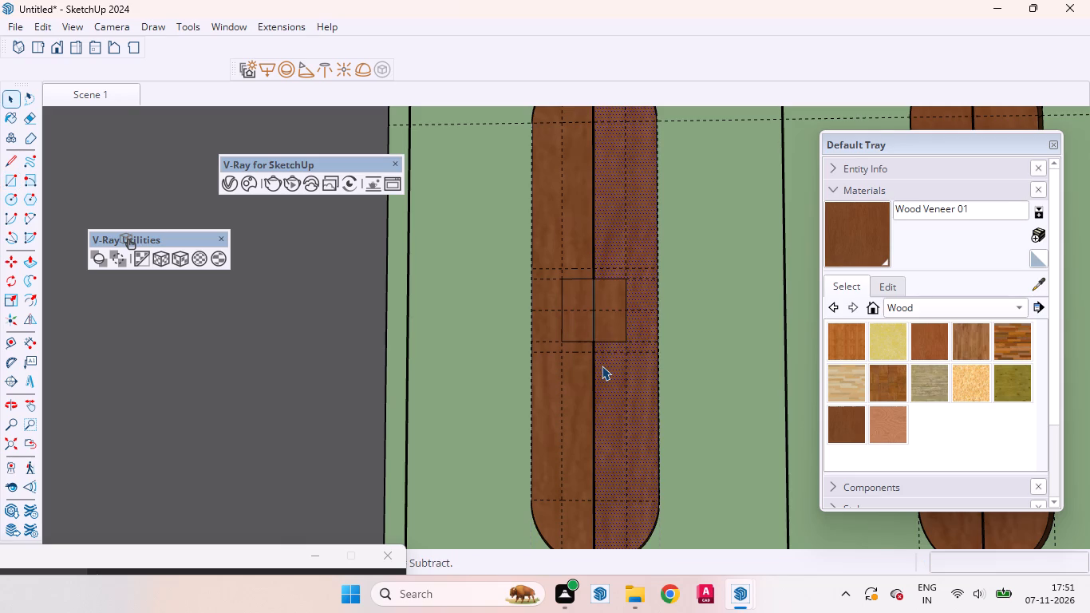
Draw two opposing half-circle arcs with about 3 1/16" bulge inside the paired rectangles, forming a circle centred on the first slot's seam.
scroll(594, 308, down, 3)
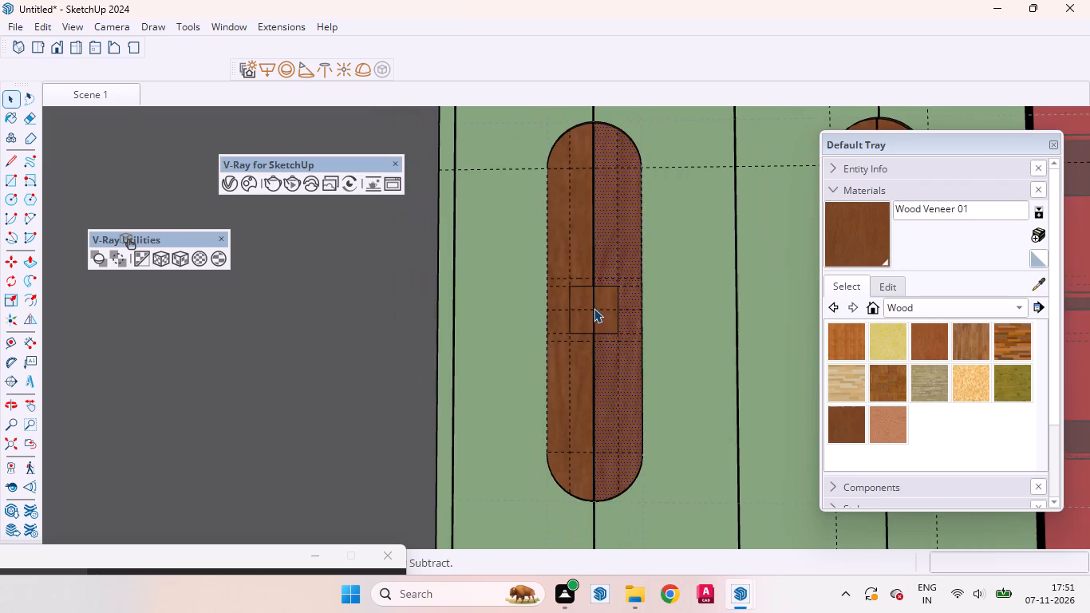
middle_drag(561, 305, 571, 386)
scroll(594, 288, up, 5)
scroll(596, 295, down, 1)
scroll(596, 295, up, 4)
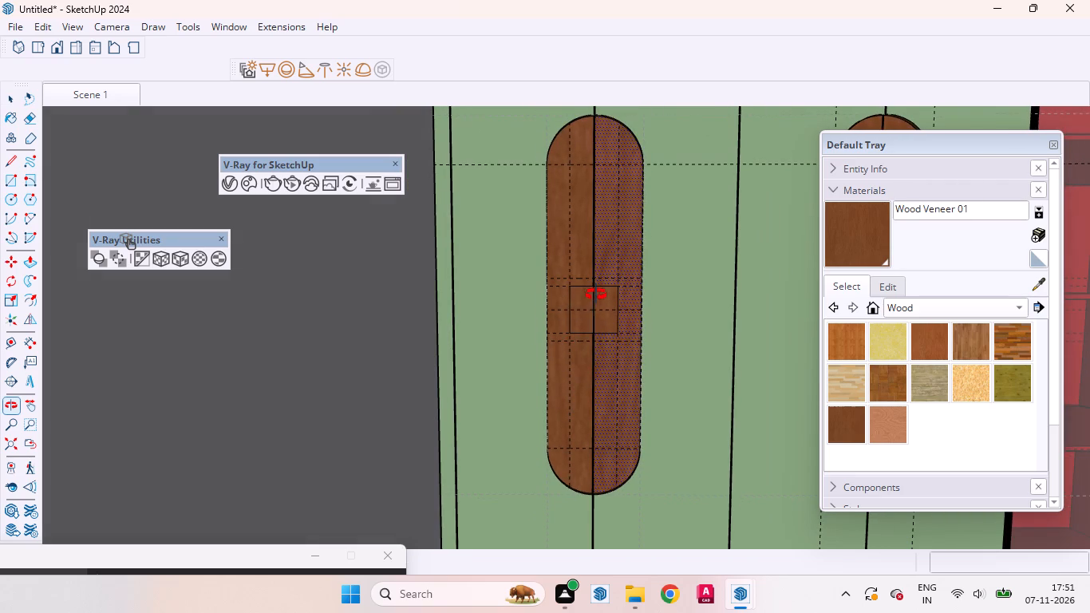
scroll(596, 295, up, 6)
scroll(596, 307, down, 1)
scroll(596, 307, up, 2)
scroll(596, 307, down, 2)
scroll(596, 307, up, 1)
scroll(567, 291, down, 1)
scroll(567, 291, up, 1)
scroll(567, 291, down, 3)
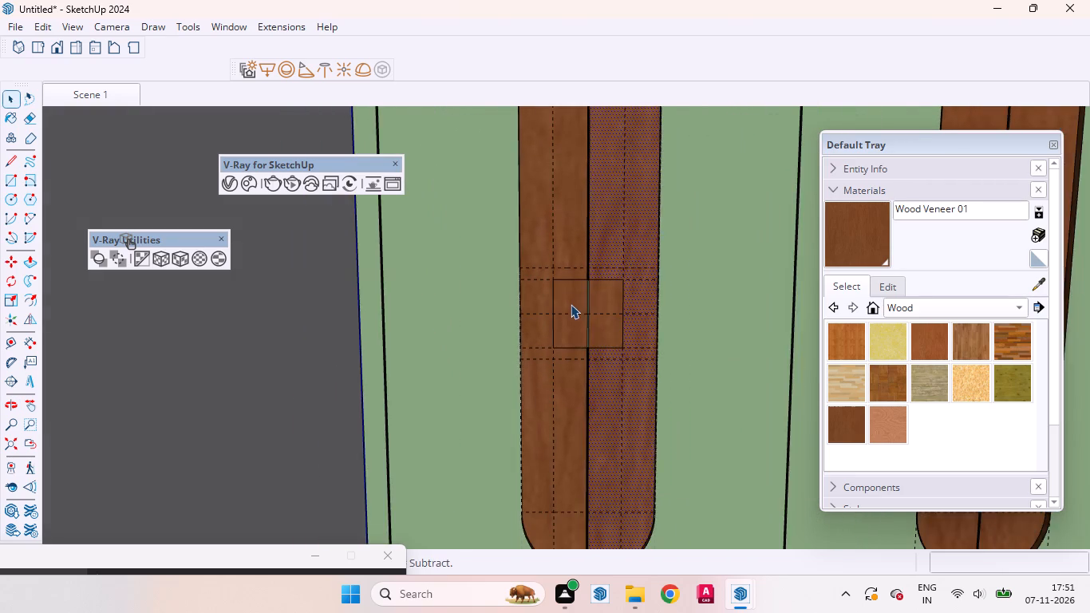
middle_drag(571, 306, 591, 338)
scroll(578, 295, up, 4)
scroll(578, 295, down, 1)
scroll(578, 295, up, 1)
scroll(578, 295, down, 1)
middle_drag(577, 332, 537, 271)
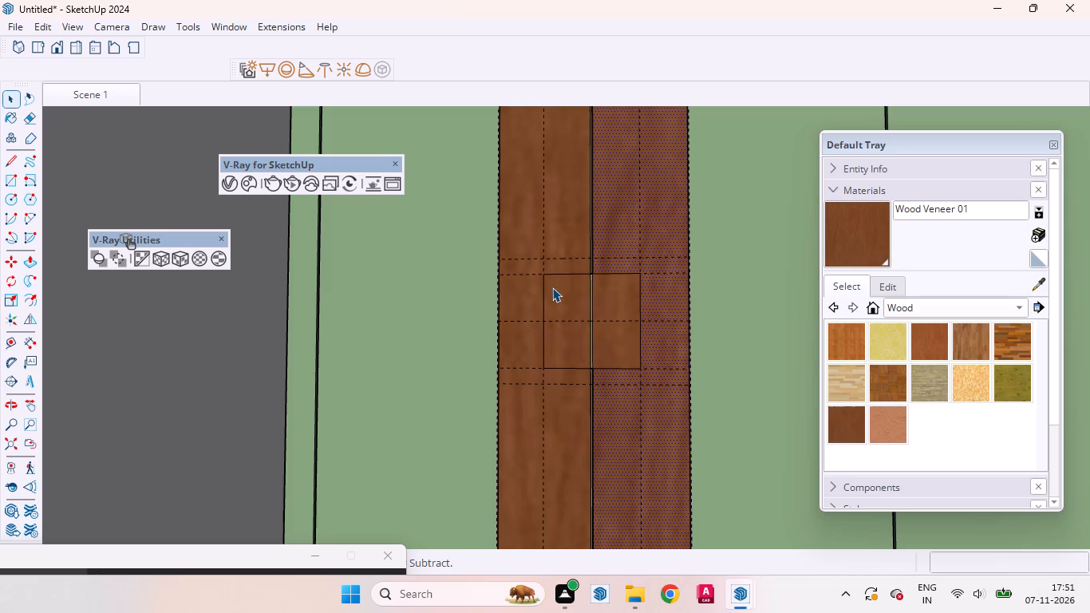
key(a)
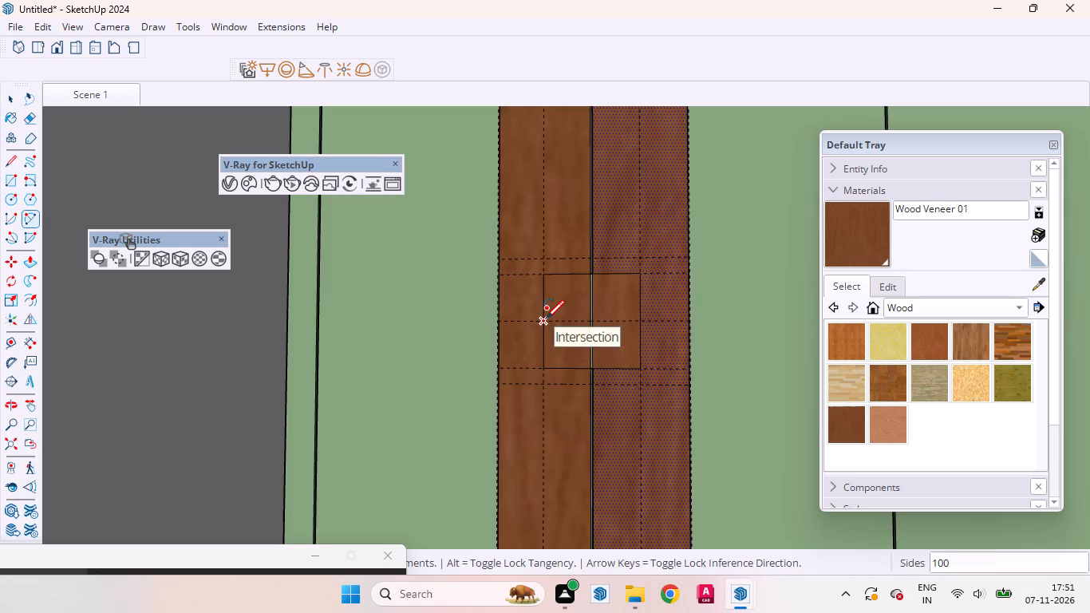
click(546, 318)
click(641, 318)
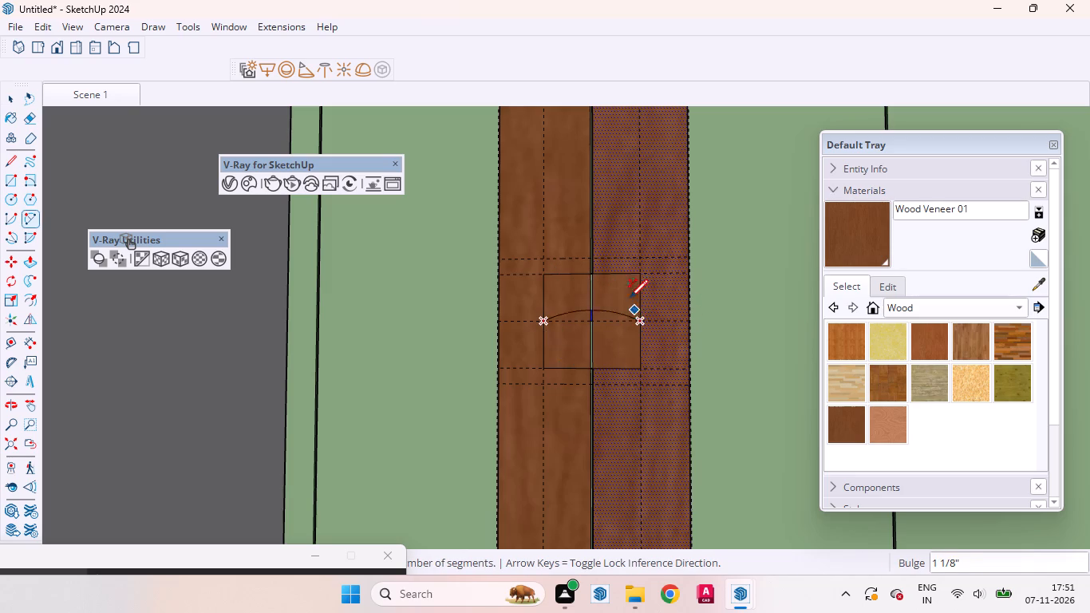
click(627, 285)
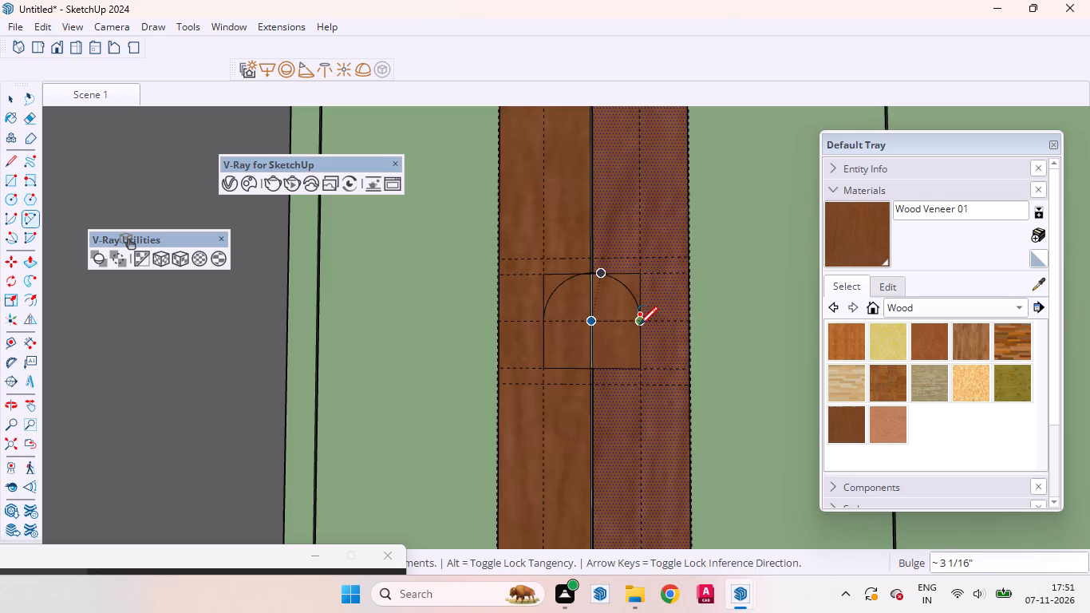
click(639, 325)
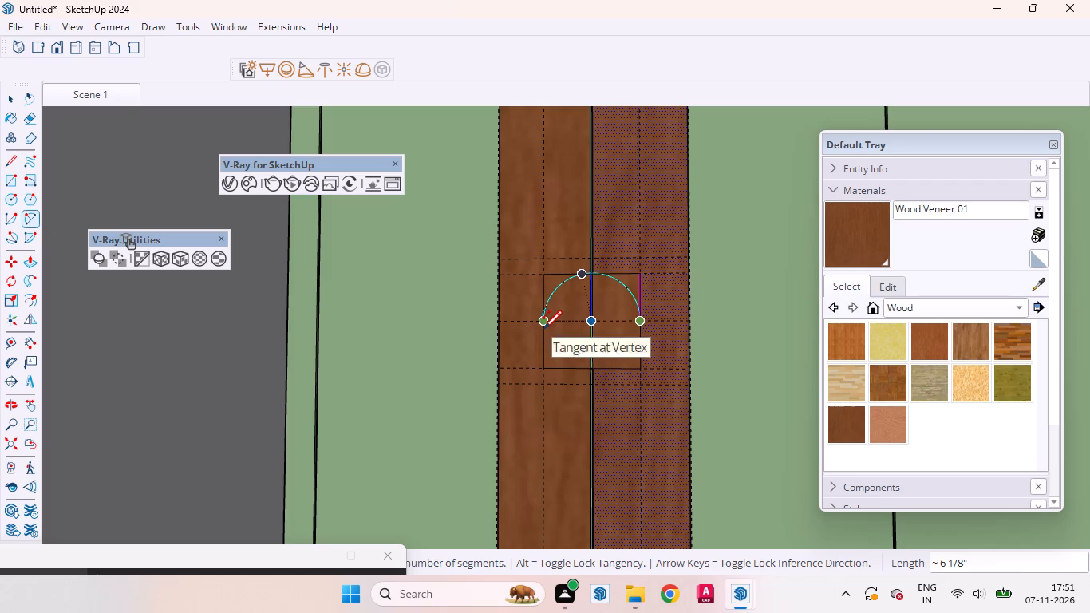
click(543, 326)
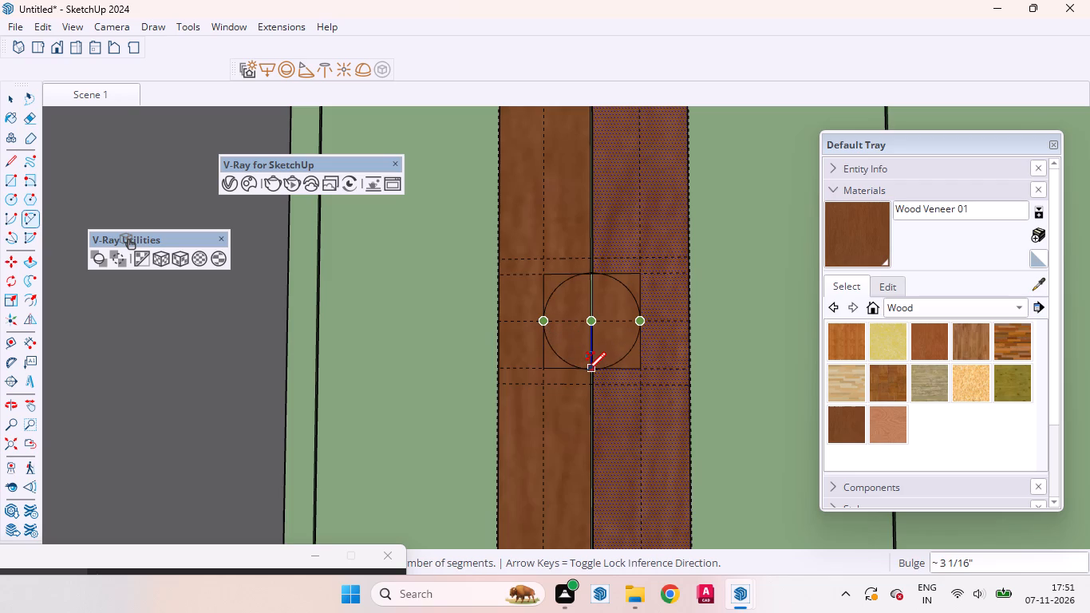
click(587, 370)
key(space)
Select the right half of the first slot's circle and examine its placement on the doors, restoring the previous view.
click(583, 306)
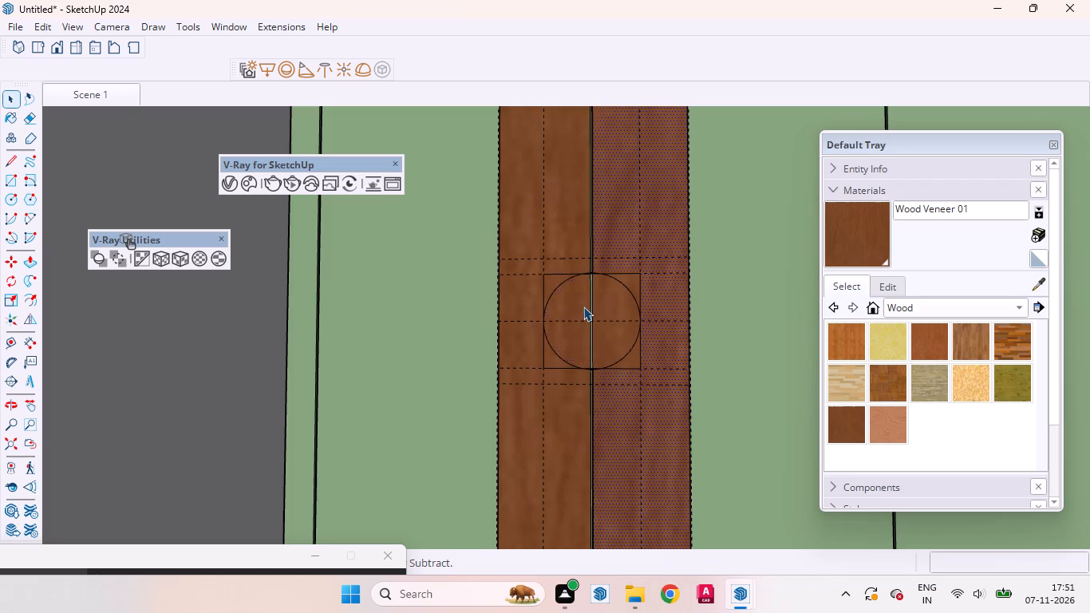
click(614, 306)
scroll(601, 325, up, 1)
middle_drag(603, 330, 643, 222)
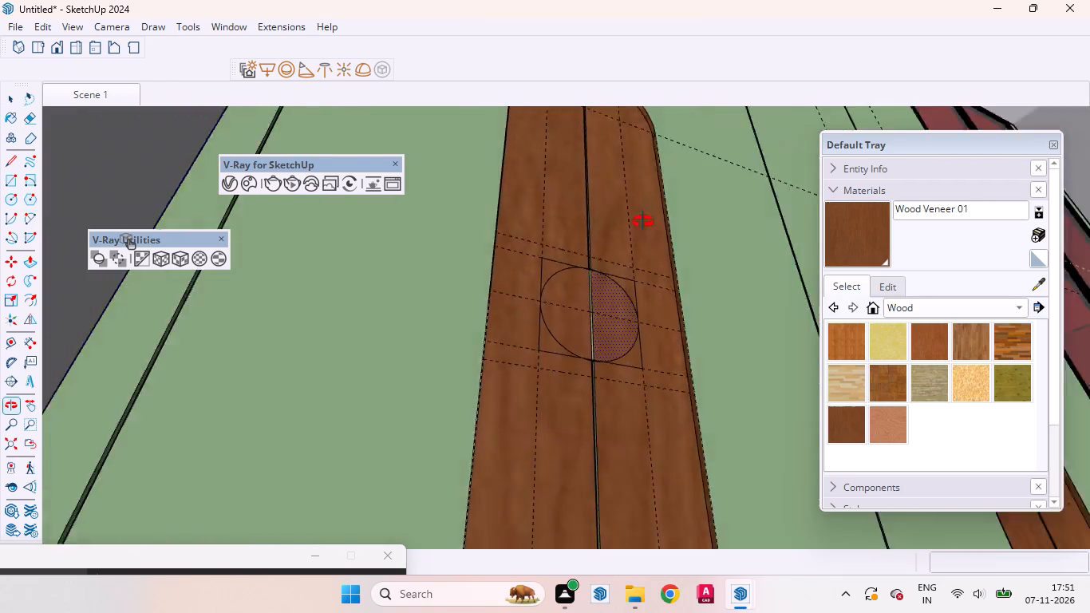
middle_drag(643, 222, 497, 359)
scroll(532, 343, down, 9)
scroll(548, 314, up, 1)
scroll(548, 313, down, 5)
middle_drag(575, 330, 652, 332)
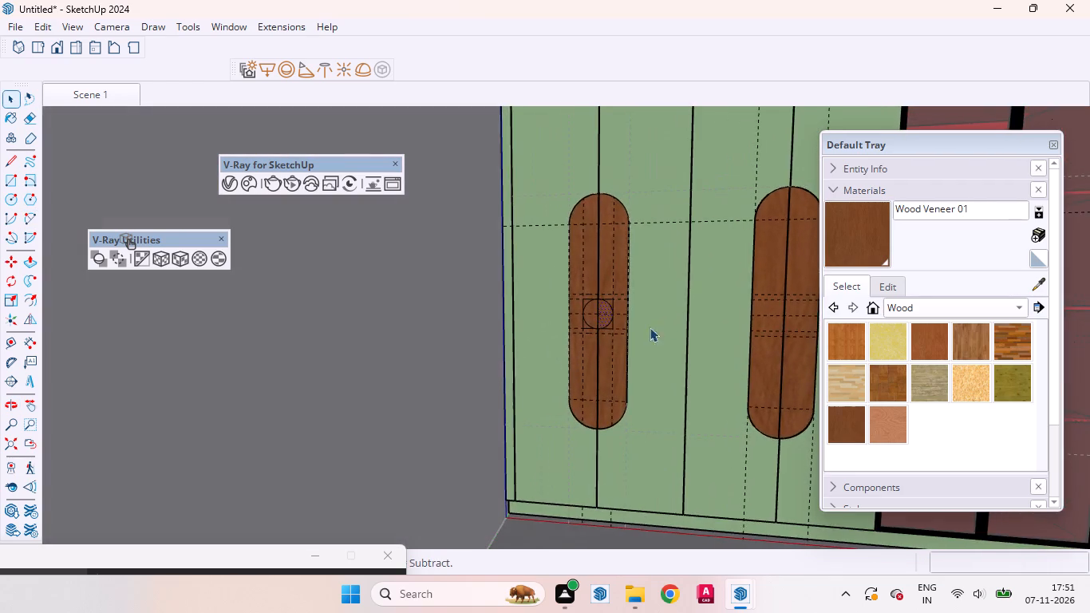
scroll(513, 311, down, 4)
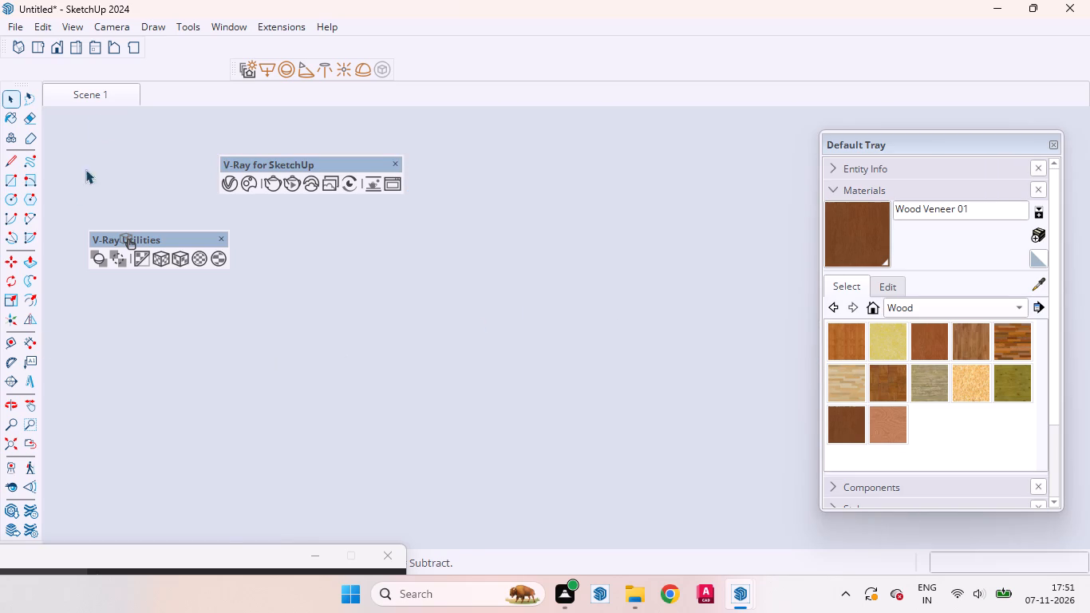
click(26, 441)
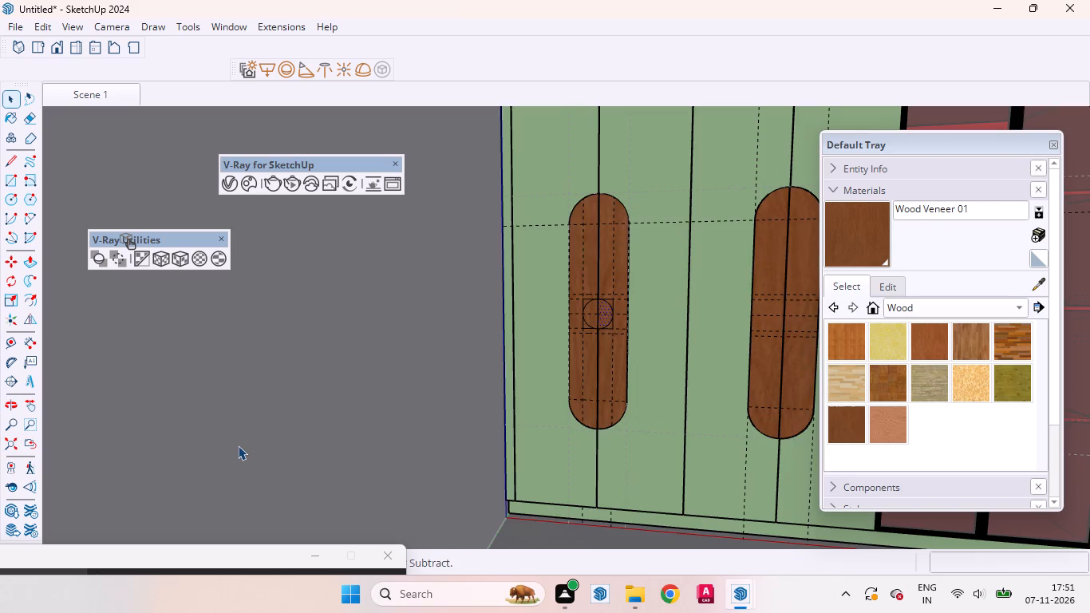
Add vertical guides 3" to each side of the door seam on the second slot's veneer face.
scroll(406, 413, down, 2)
middle_drag(507, 399, 551, 409)
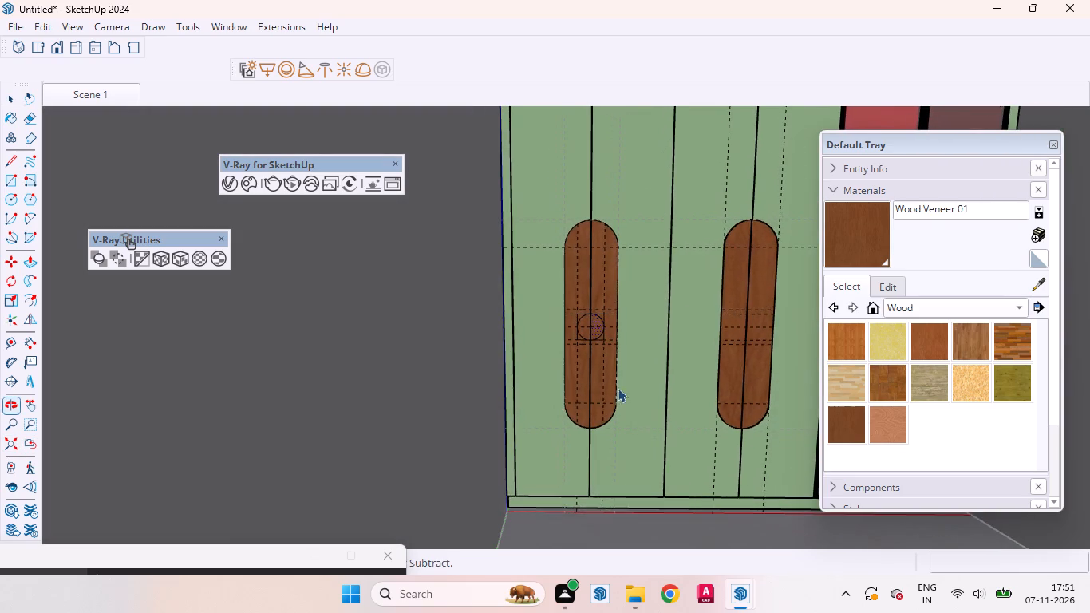
scroll(489, 366, up, 1)
scroll(346, 359, down, 2)
scroll(765, 314, up, 5)
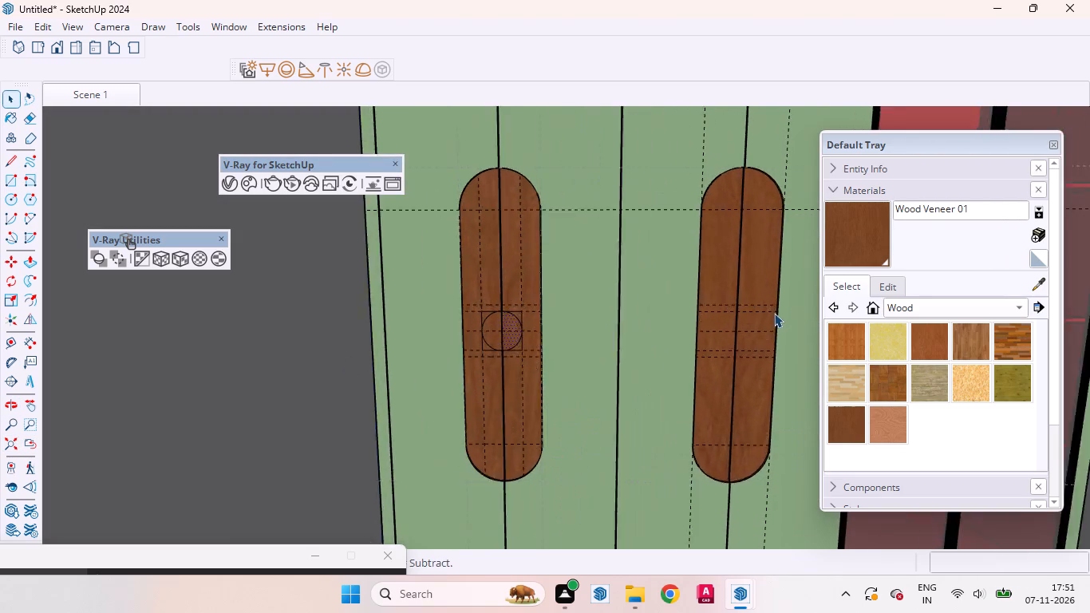
scroll(774, 313, up, 2)
middle_drag(744, 335, 747, 324)
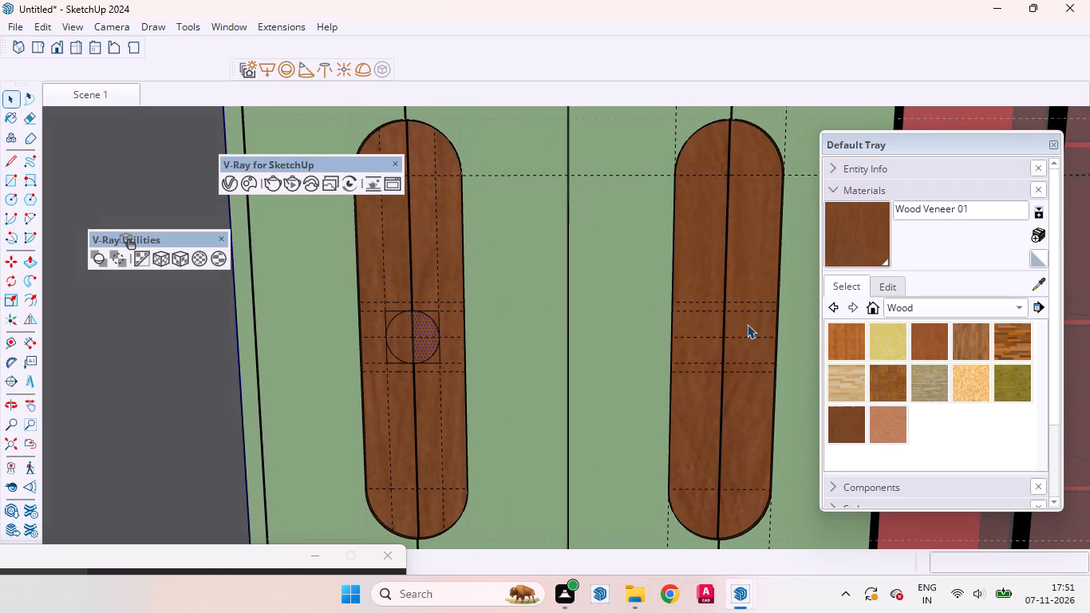
key(t)
scroll(719, 322, up, 5)
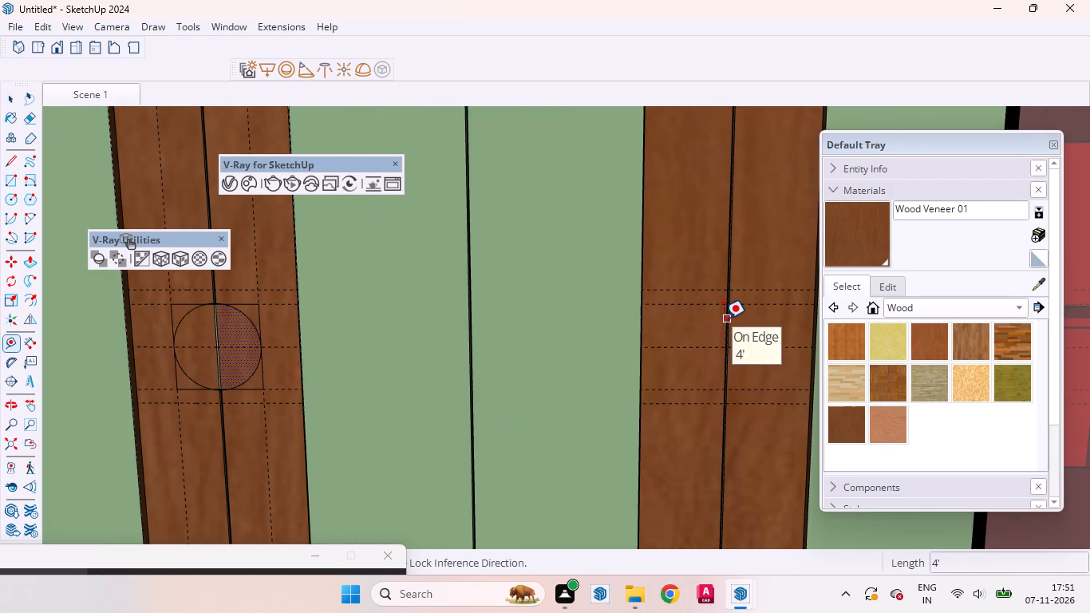
click(724, 318)
key(3)
key(Return)
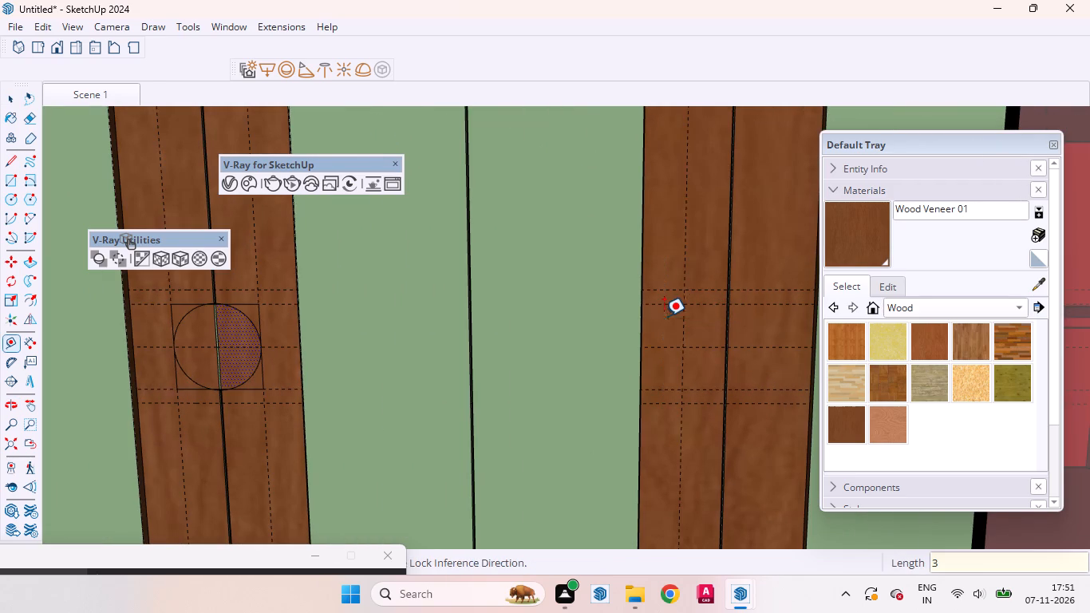
click(733, 317)
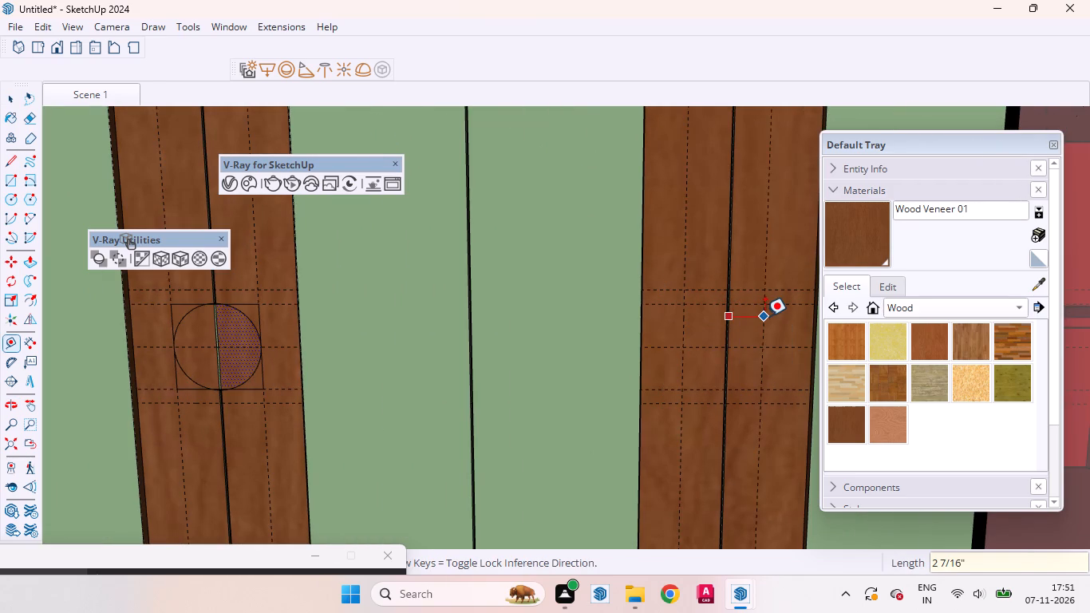
key(3)
key(Return)
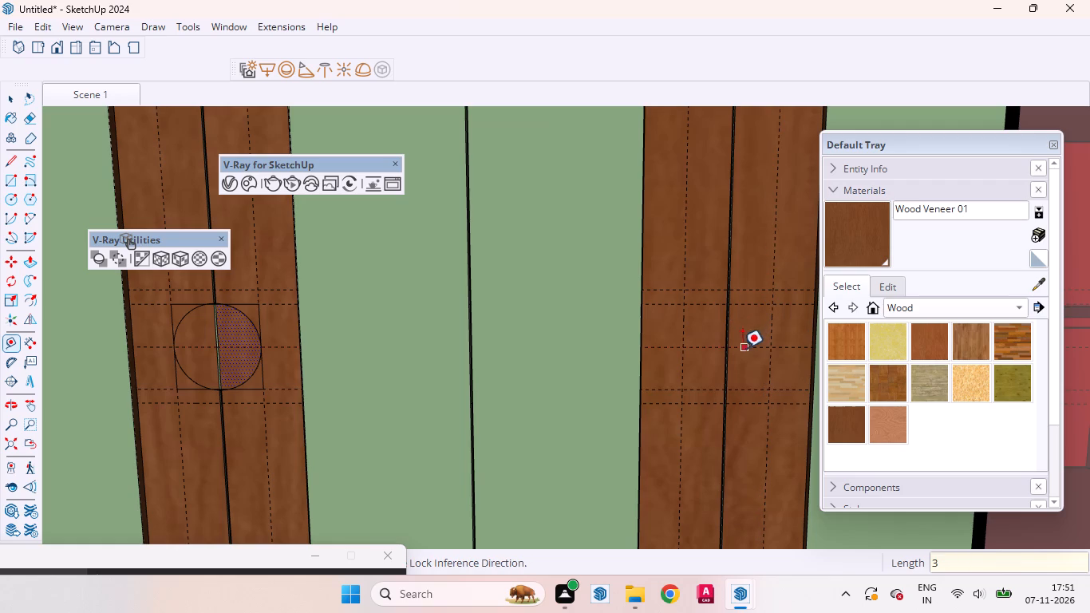
key(space)
Draw two adjoining rectangles, each 3" by 6", on either side of the second slot's seam between the 3" guides.
click(713, 328)
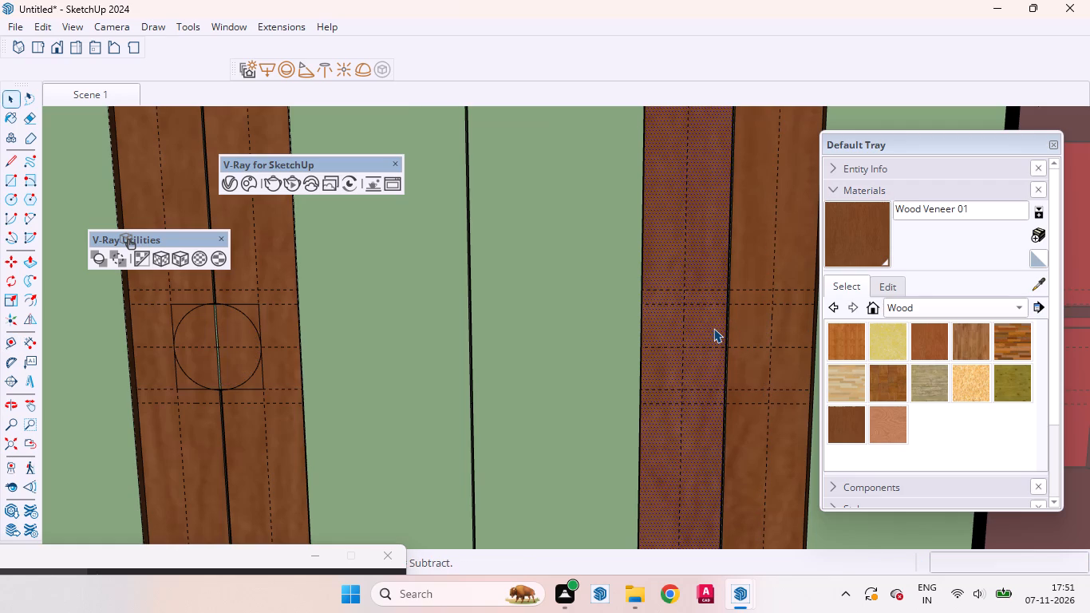
key(r)
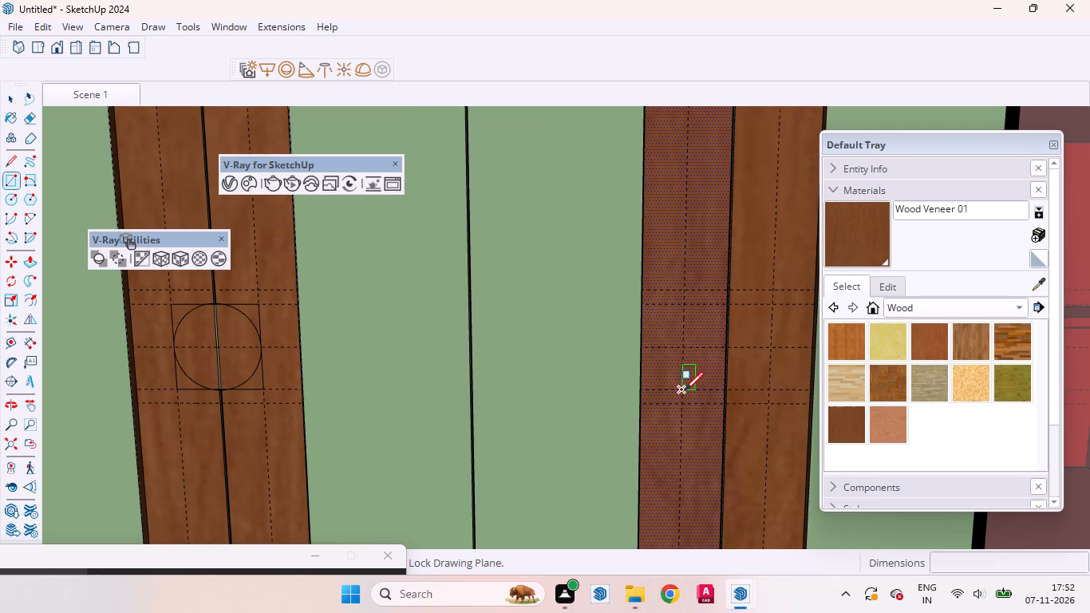
click(685, 390)
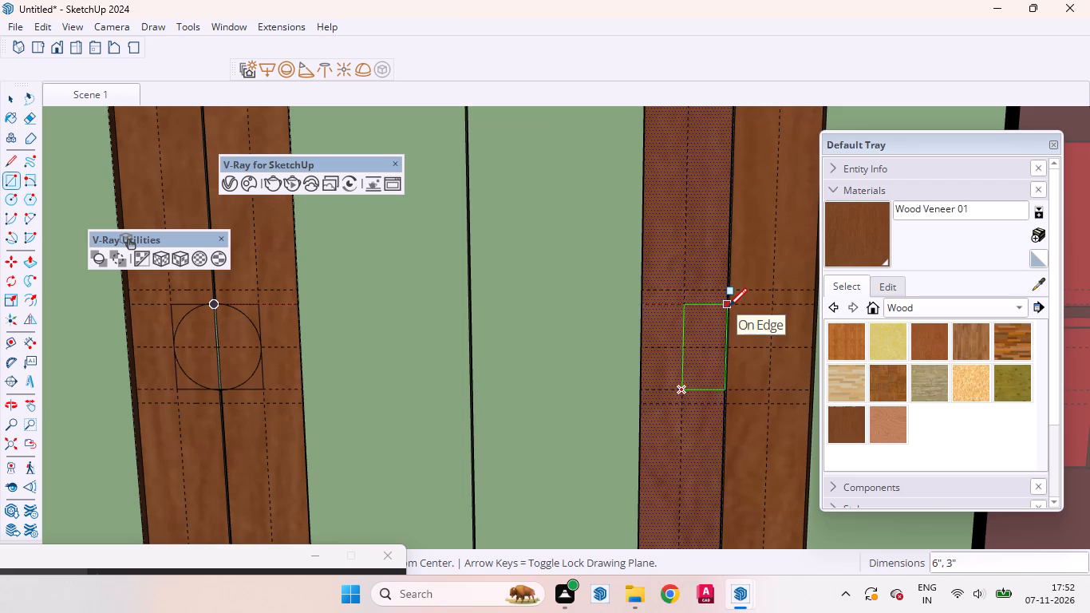
click(729, 306)
click(733, 306)
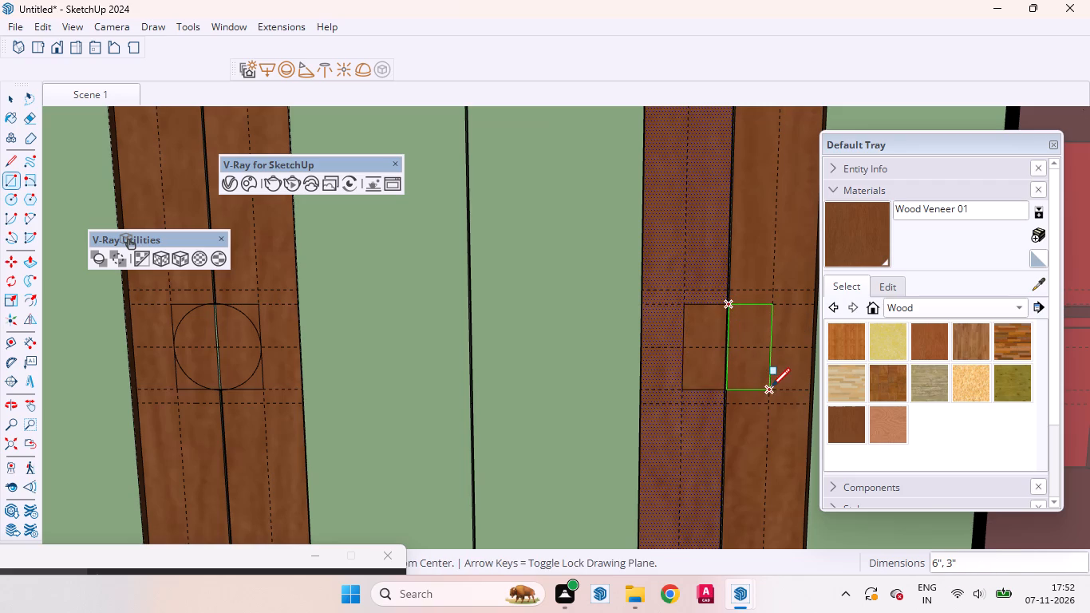
click(772, 386)
key(space)
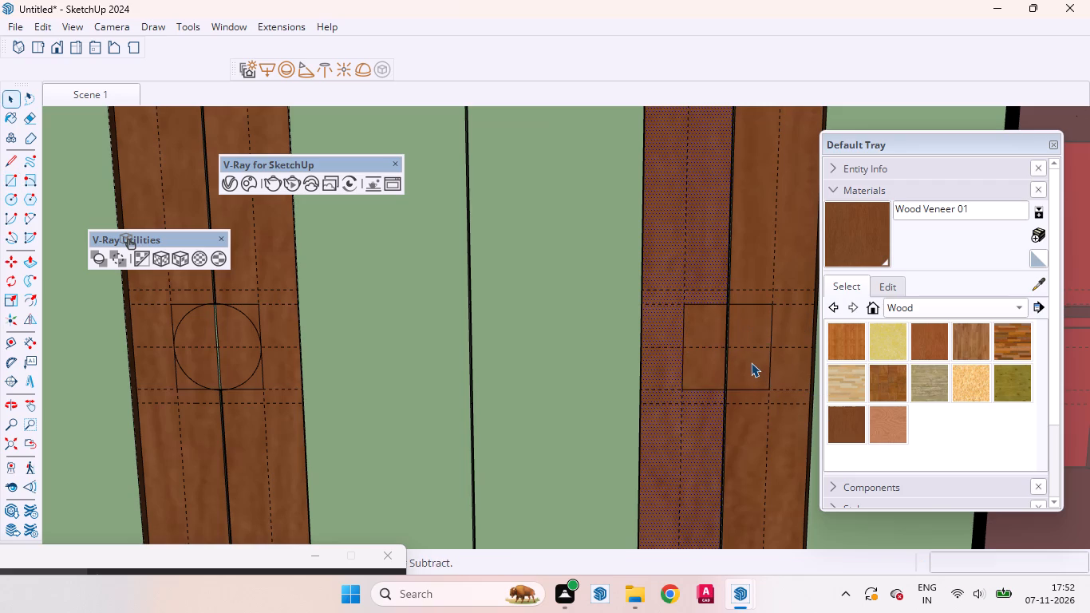
Draw two opposing half-circle arcs with about 3 1/16" bulge inside the second slot's paired rectangles, forming a circle centred on the seam.
key(a)
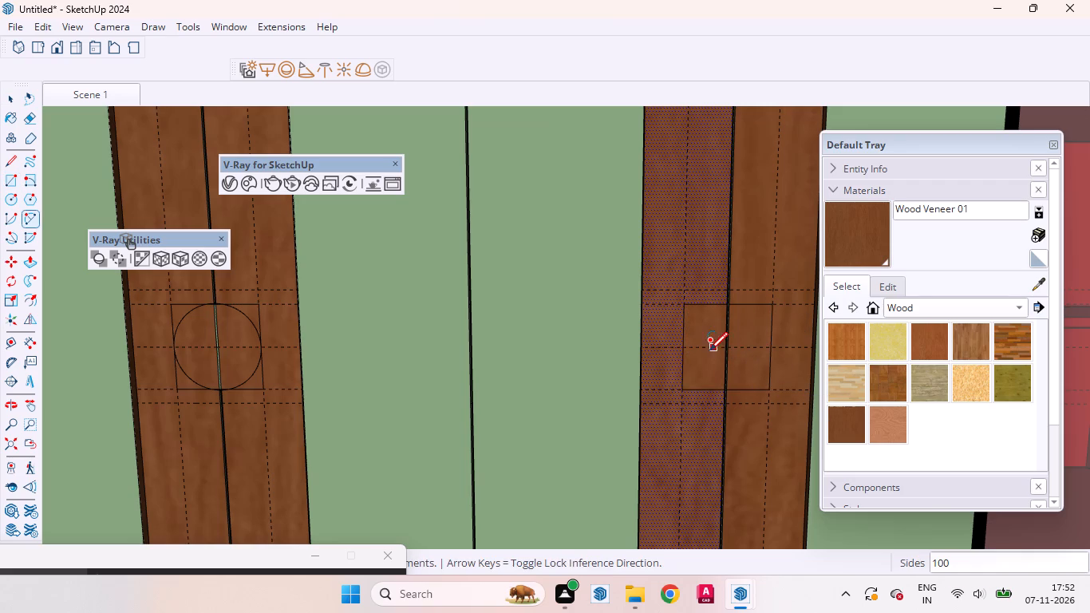
click(685, 346)
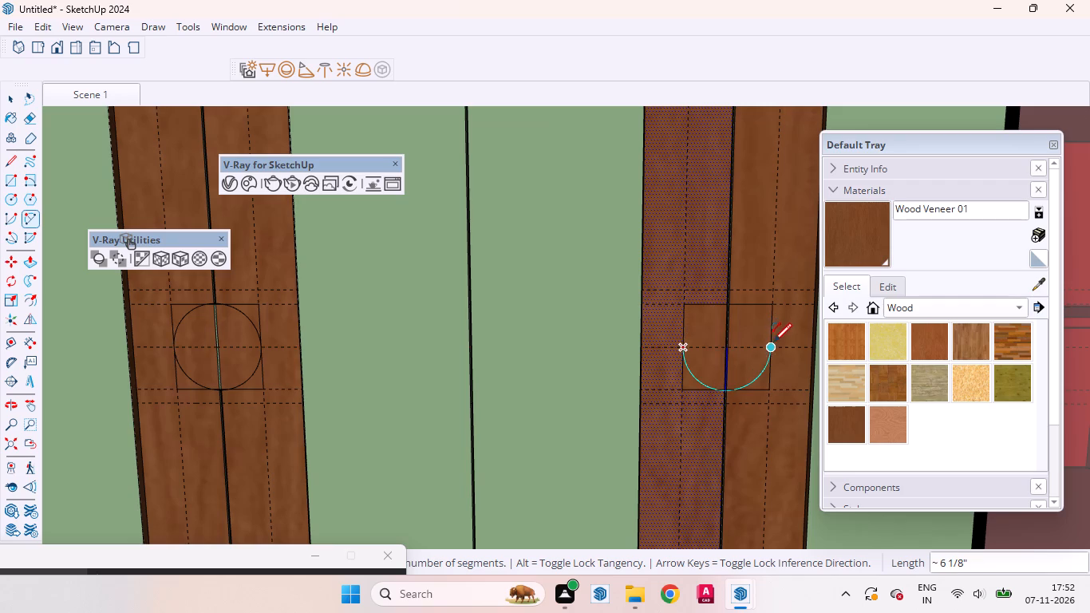
click(772, 345)
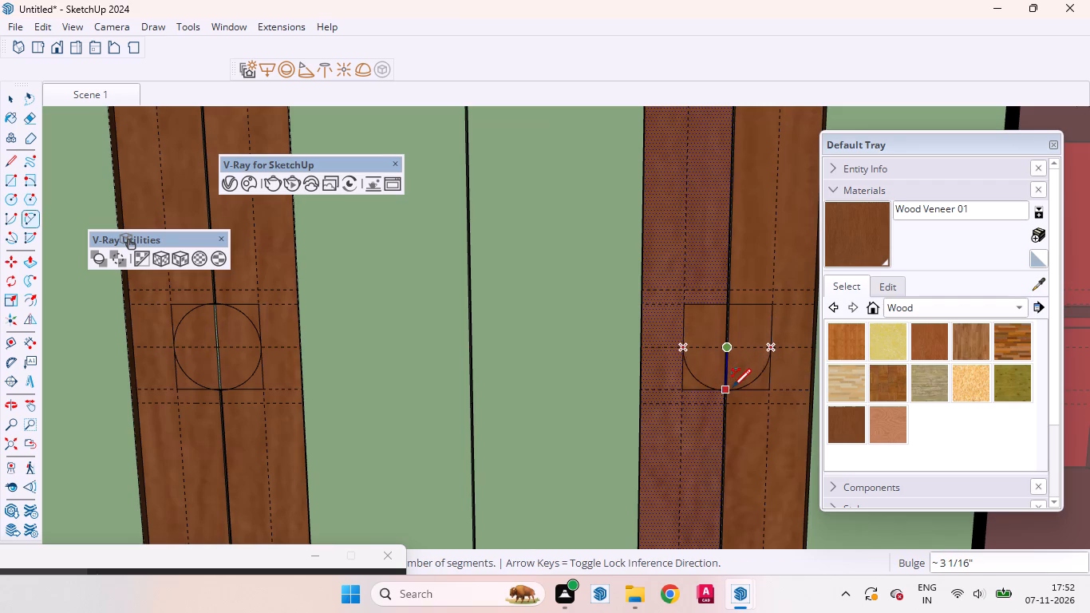
click(733, 389)
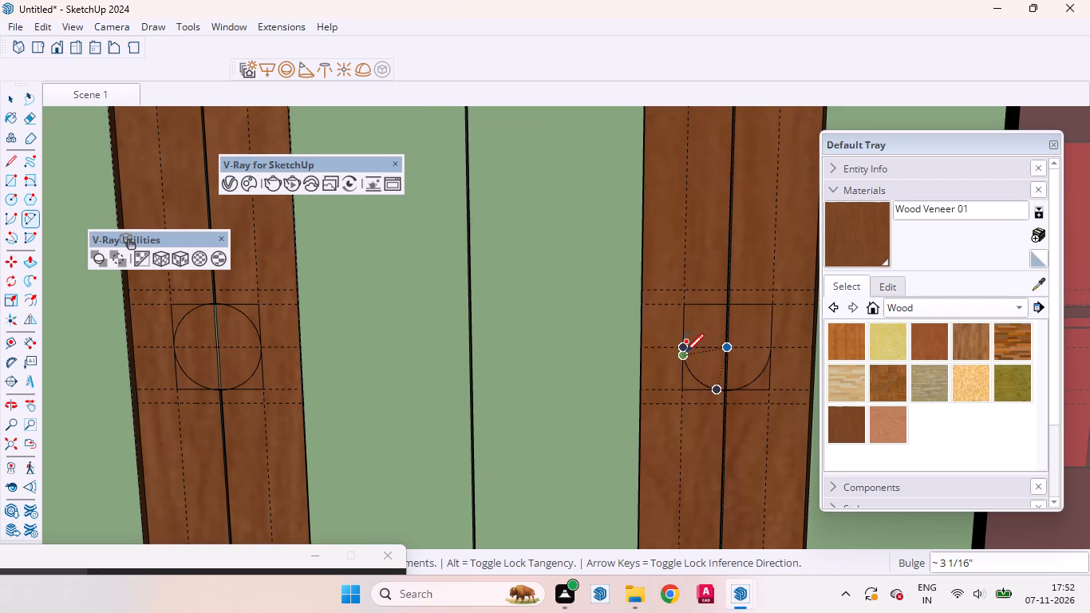
click(684, 343)
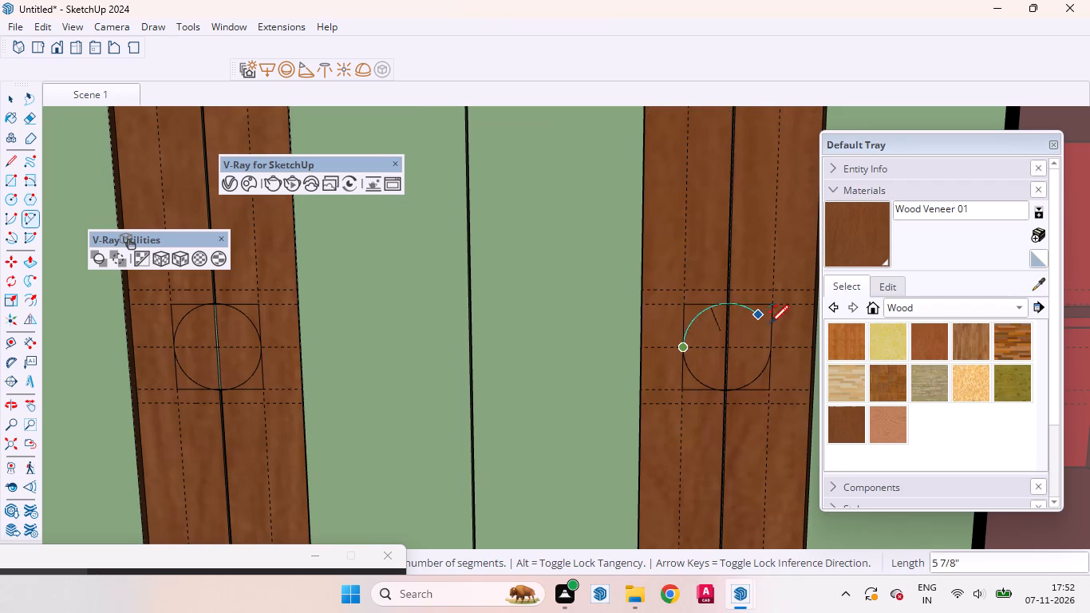
click(770, 346)
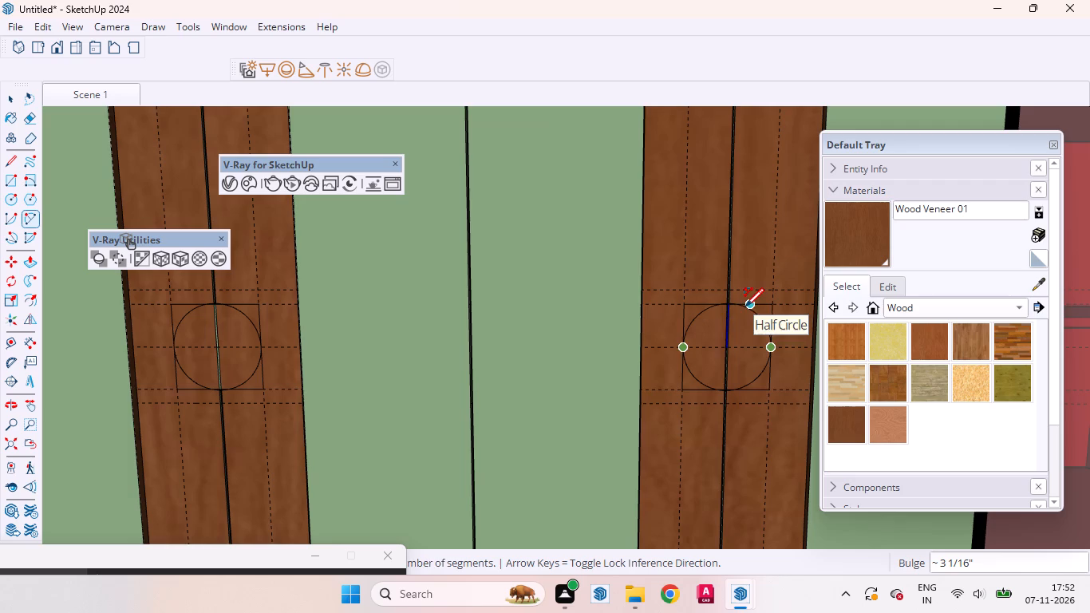
click(745, 306)
key(space)
click(743, 333)
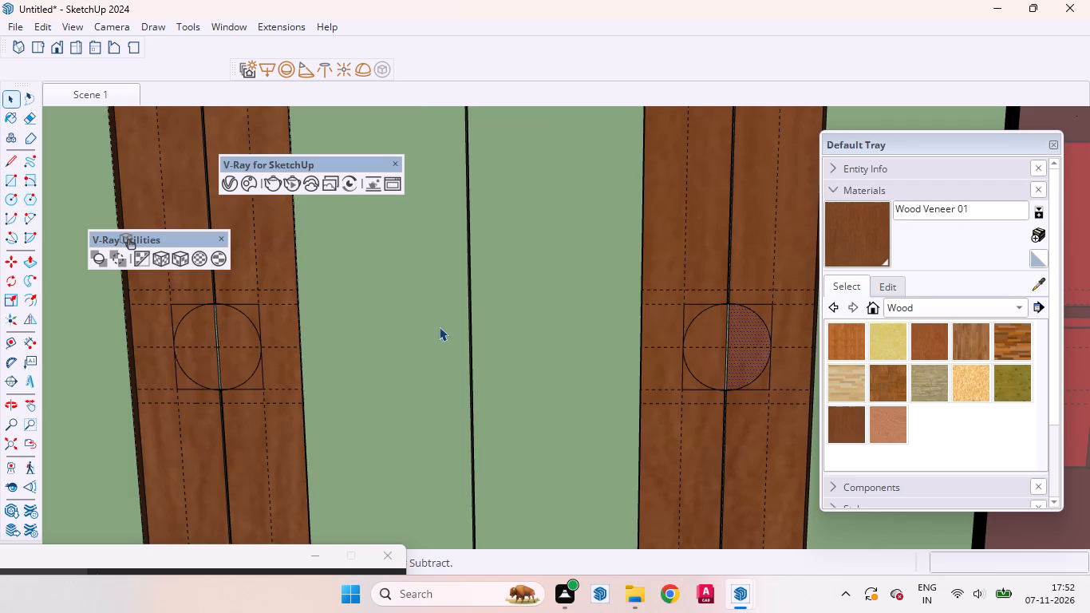
click(718, 332)
Erase the top edge and both outer side segments of the left construction rectangle around the second slot's circle.
click(701, 303)
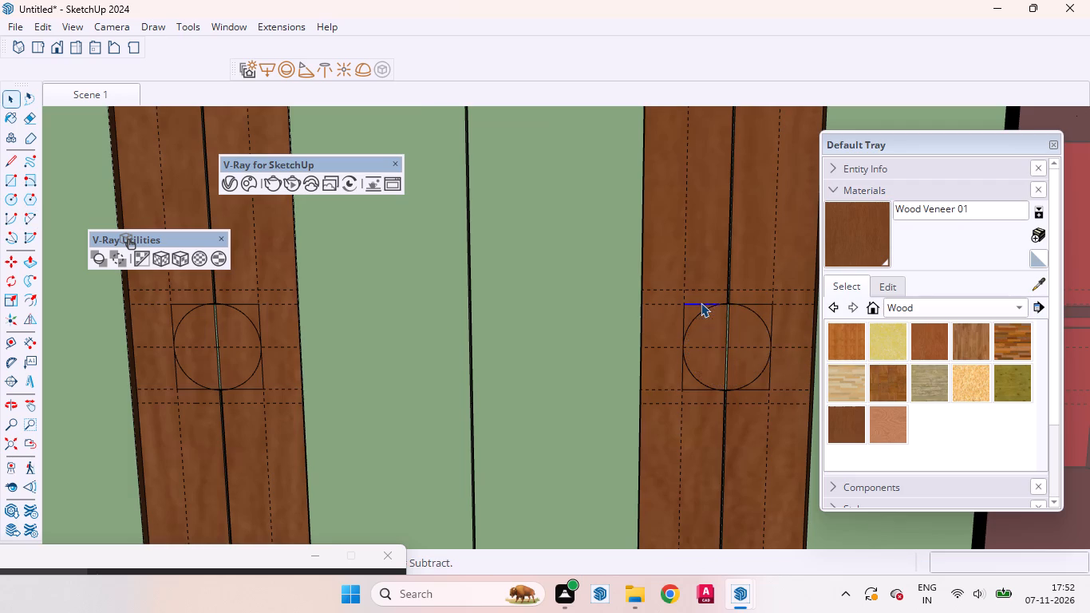
right_click(701, 303)
click(736, 324)
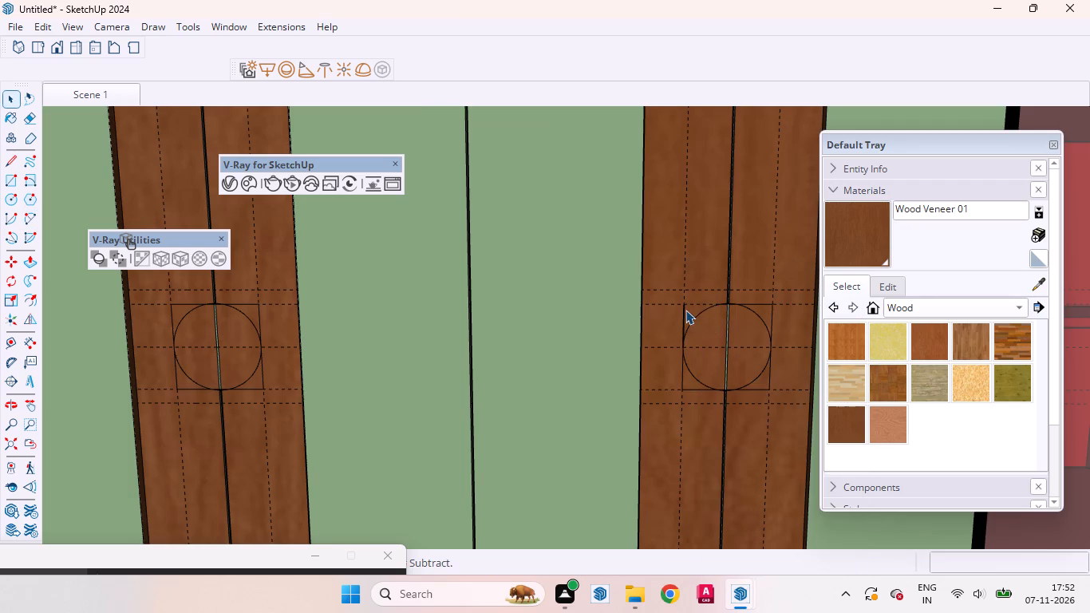
click(685, 310)
right_click(685, 310)
click(716, 331)
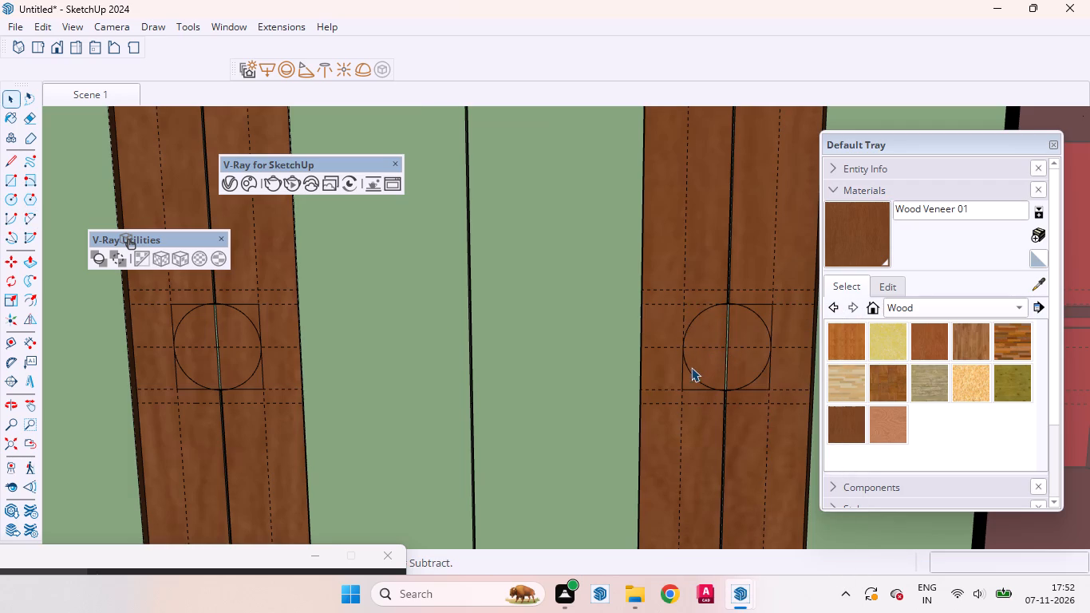
click(683, 373)
right_click(683, 373)
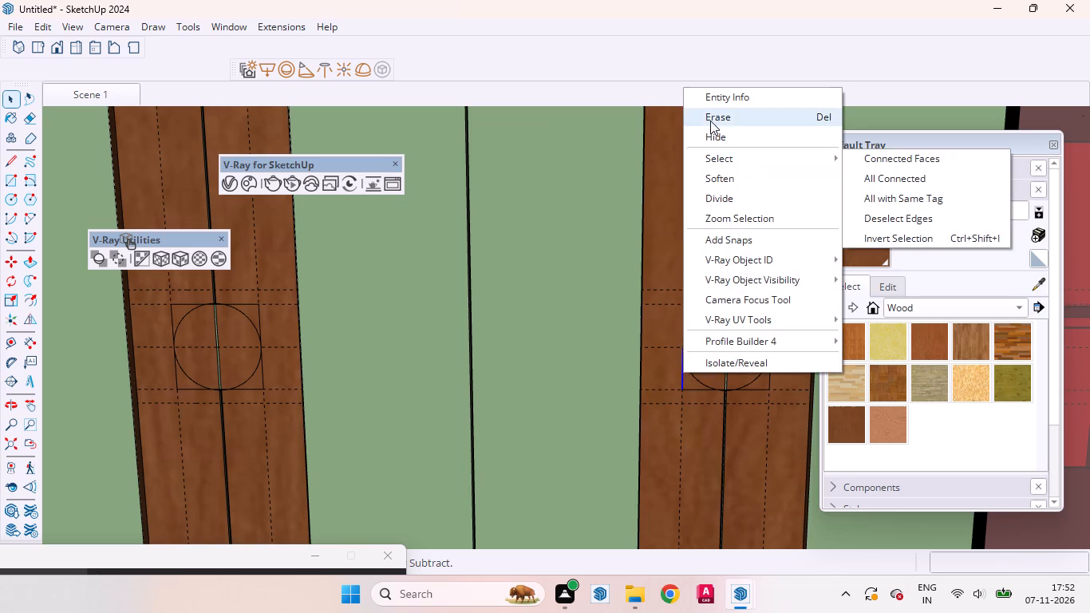
click(710, 121)
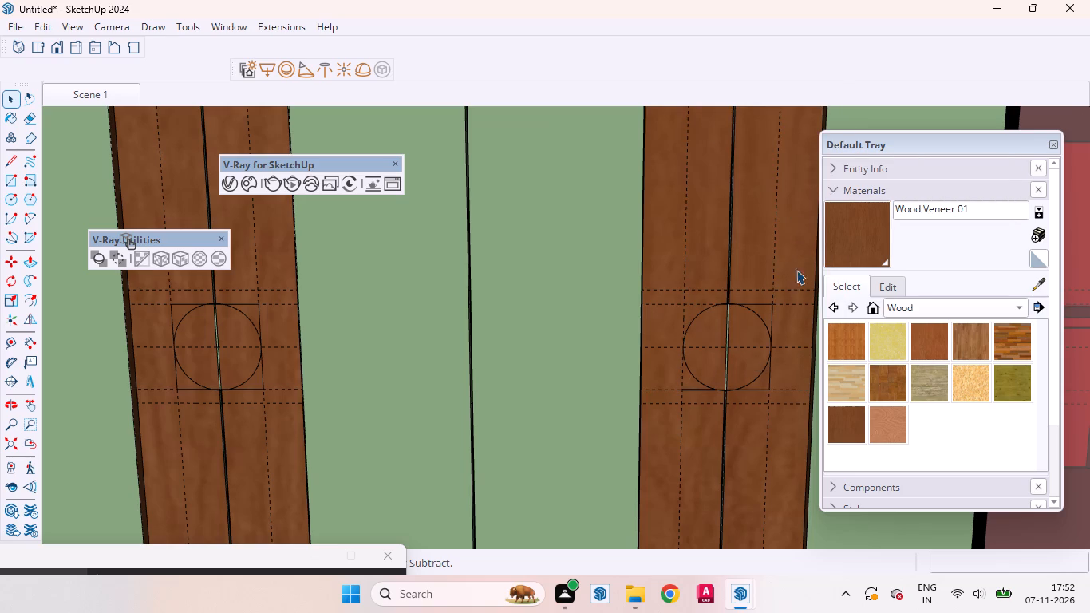
Erase the right rectangle's outer side and top edges and both rectangles' bottom edges around the second slot's circle.
click(771, 370)
right_click(770, 370)
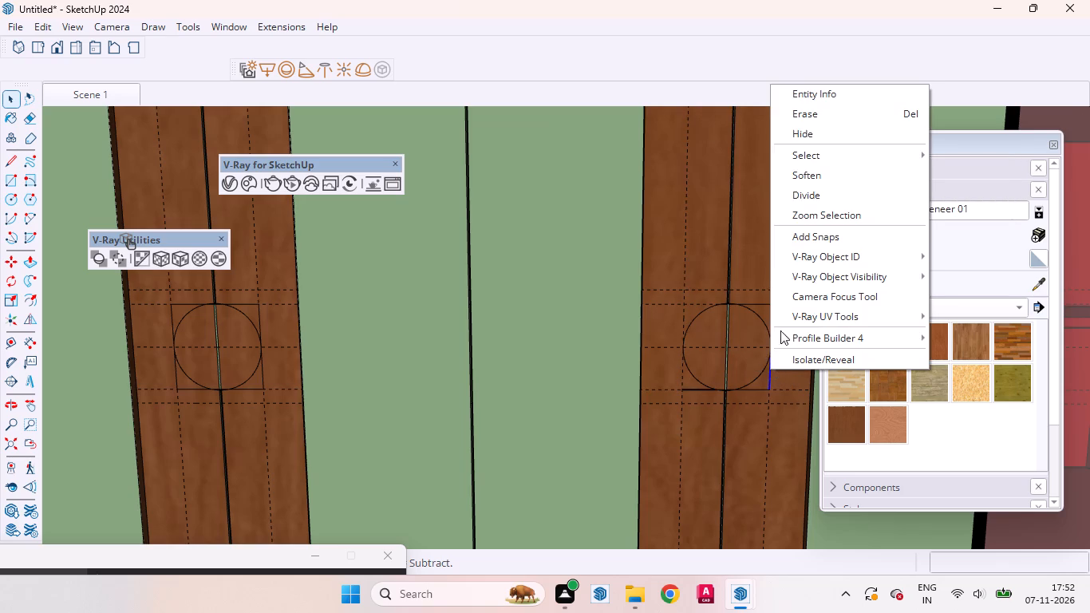
click(799, 111)
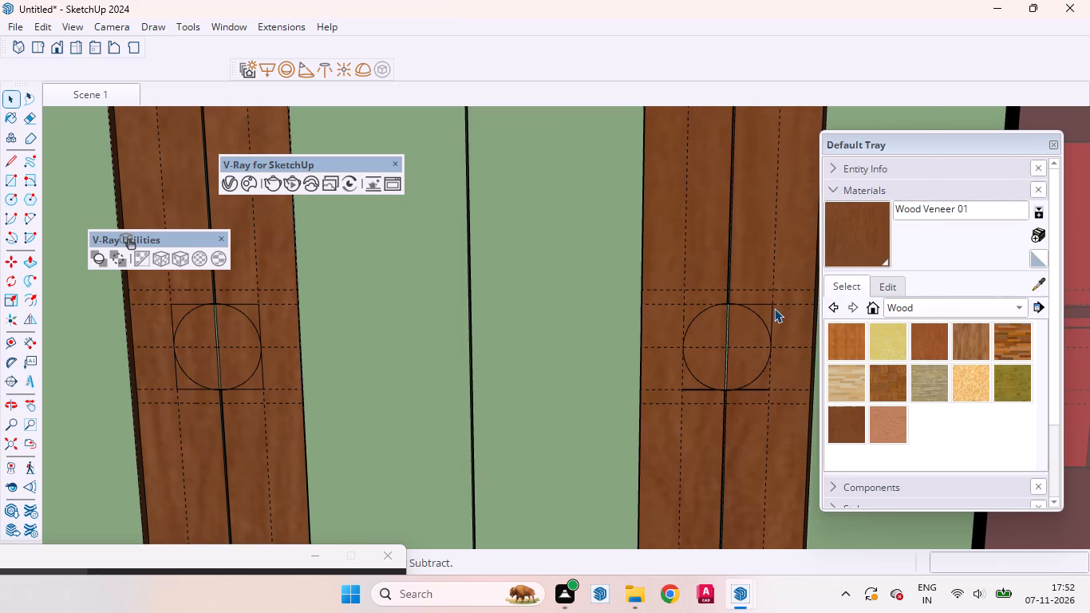
click(774, 309)
right_click(774, 309)
click(791, 334)
click(763, 304)
right_click(763, 304)
click(812, 334)
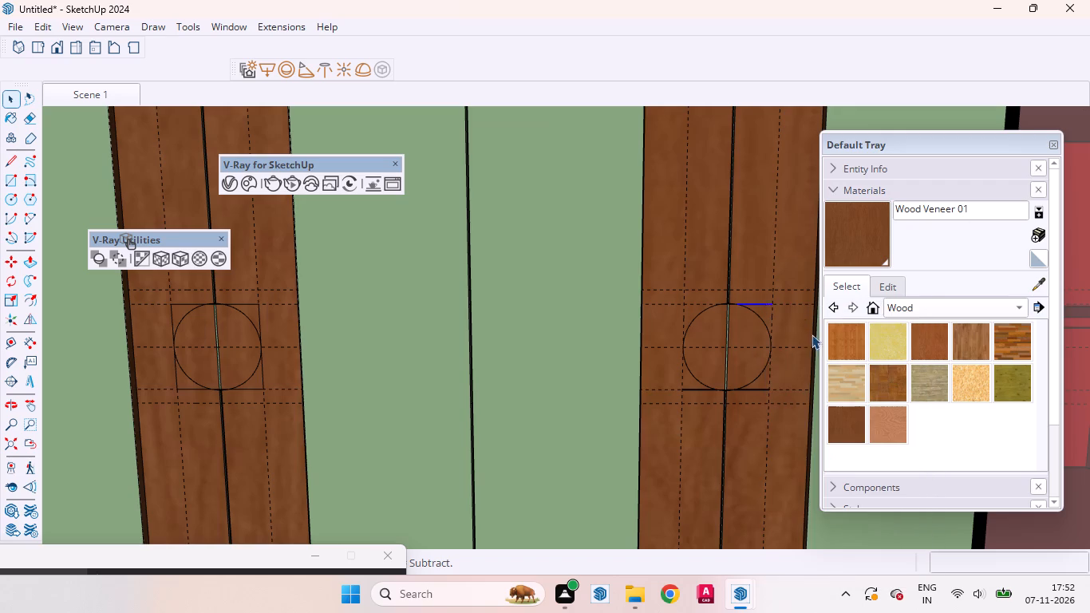
click(752, 391)
right_click(752, 391)
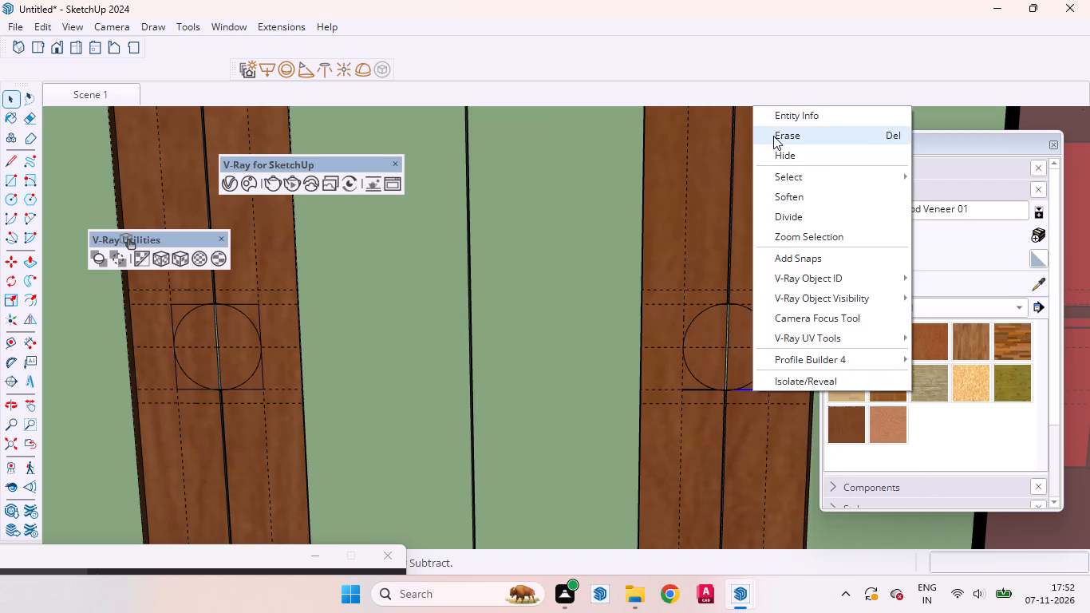
click(773, 136)
click(693, 389)
right_click(693, 389)
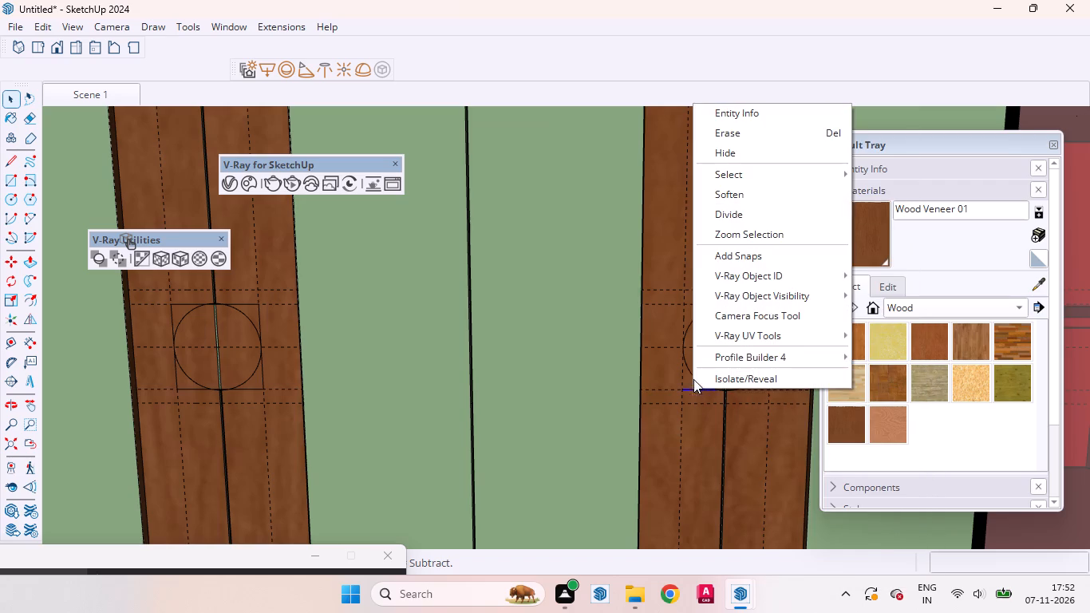
click(730, 125)
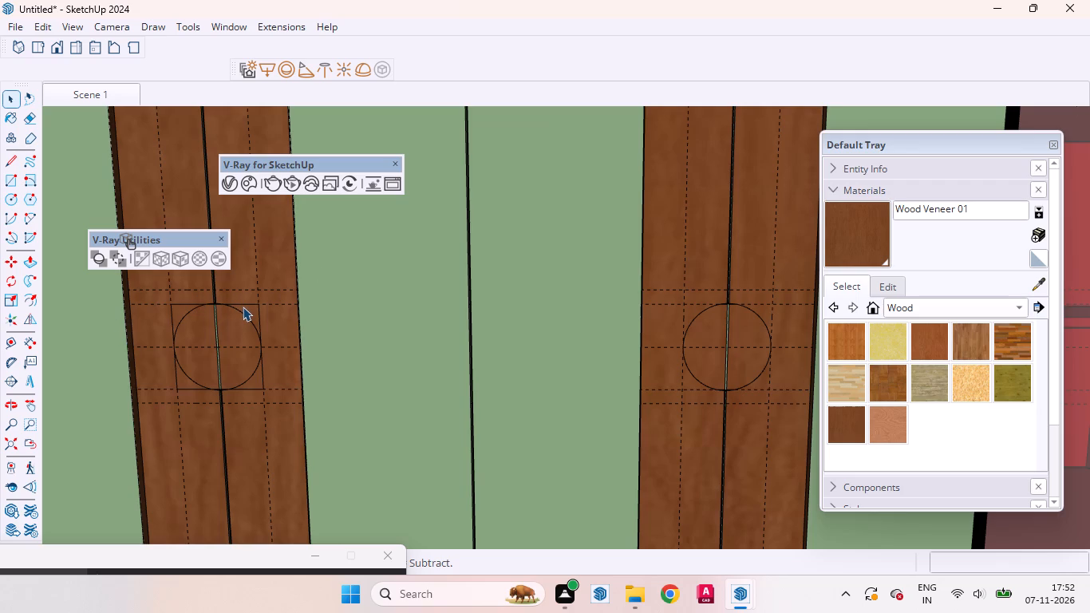
Erase the top, outer side and bottom edges of the right construction rectangle around the first slot's circle.
click(243, 305)
right_click(243, 305)
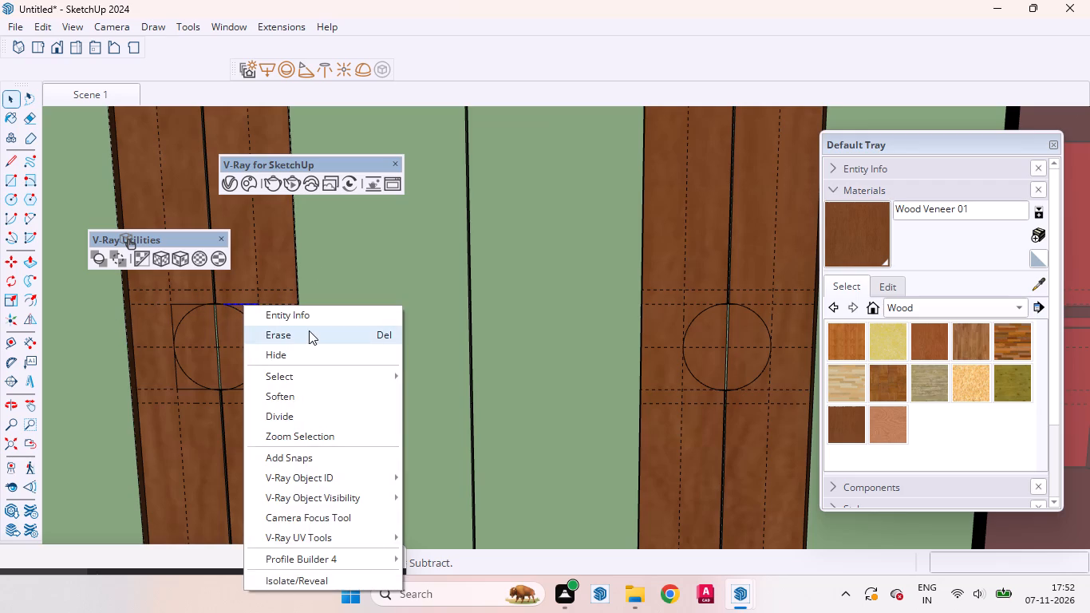
click(309, 330)
click(260, 313)
right_click(260, 313)
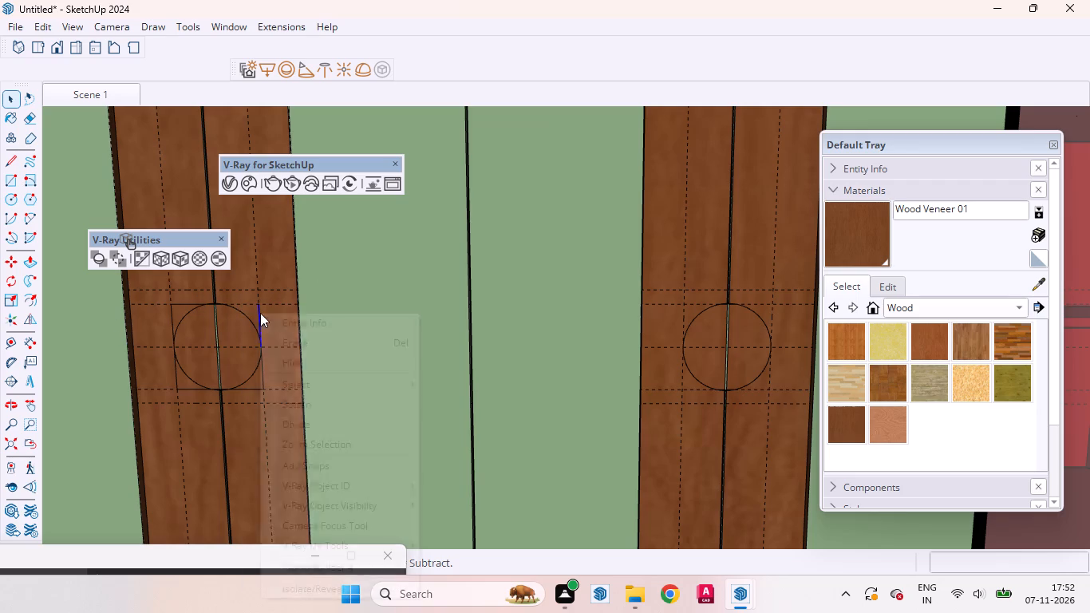
click(315, 348)
click(263, 370)
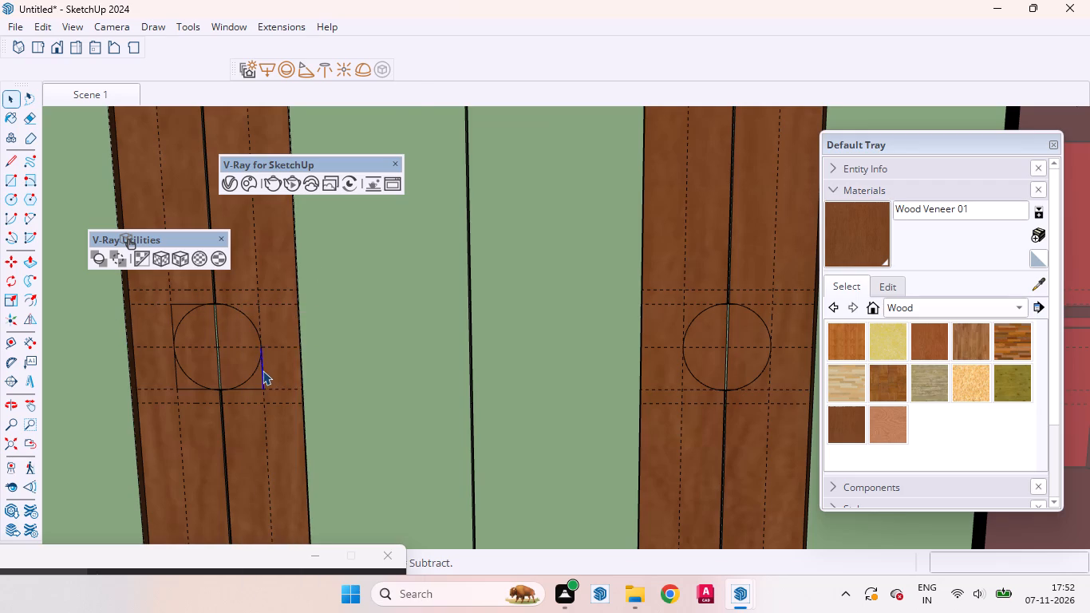
right_click(263, 370)
click(312, 120)
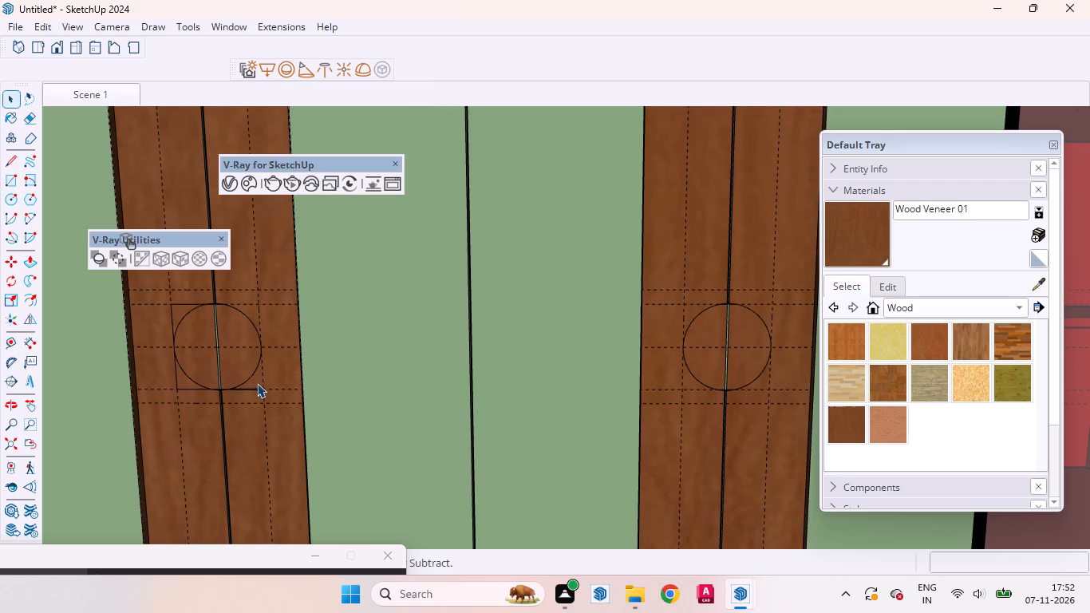
click(254, 389)
right_click(254, 389)
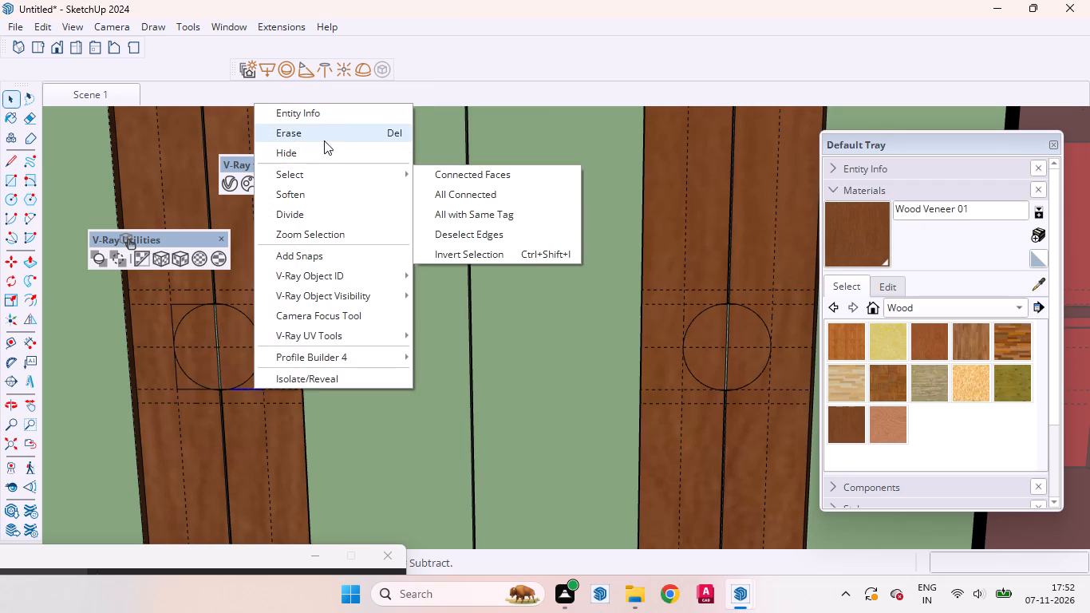
click(323, 139)
Erase the outer side, bottom and top edges of the left construction rectangle around the first slot's circle.
click(174, 370)
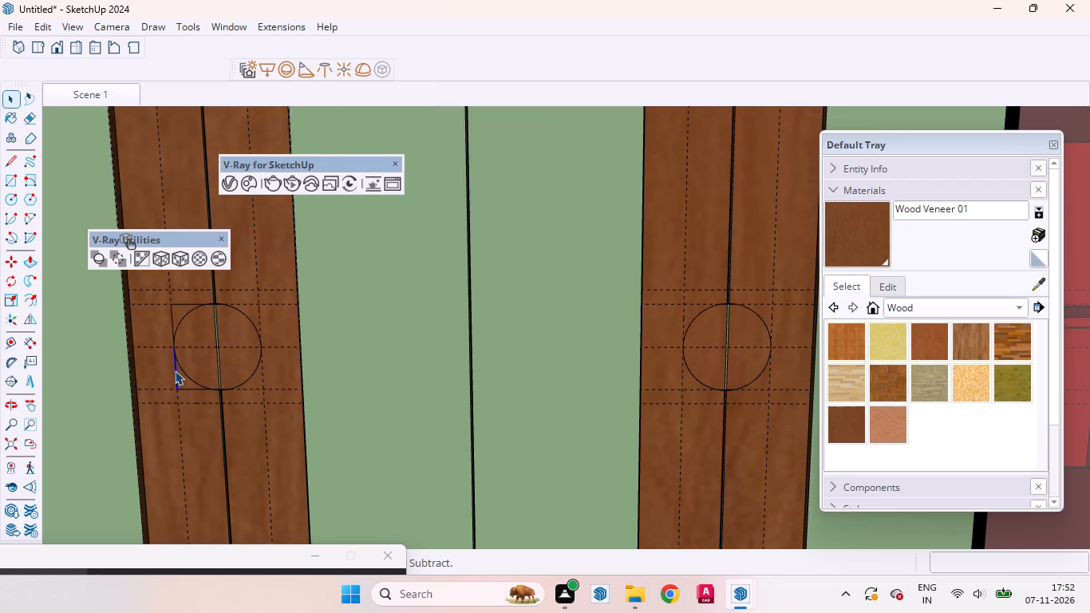
right_click(176, 370)
click(226, 109)
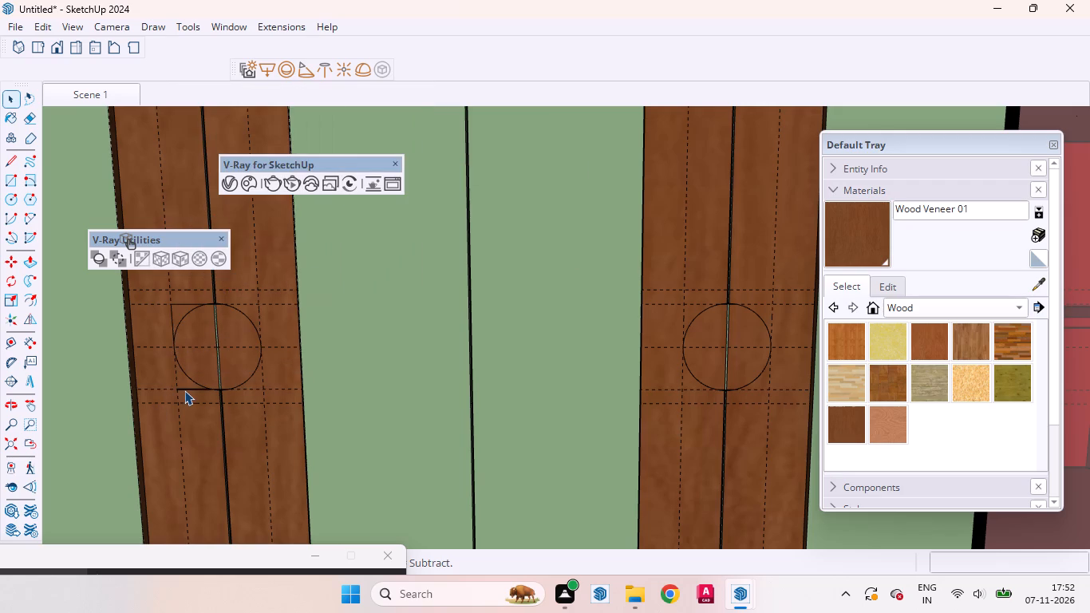
click(184, 390)
right_click(184, 390)
click(227, 144)
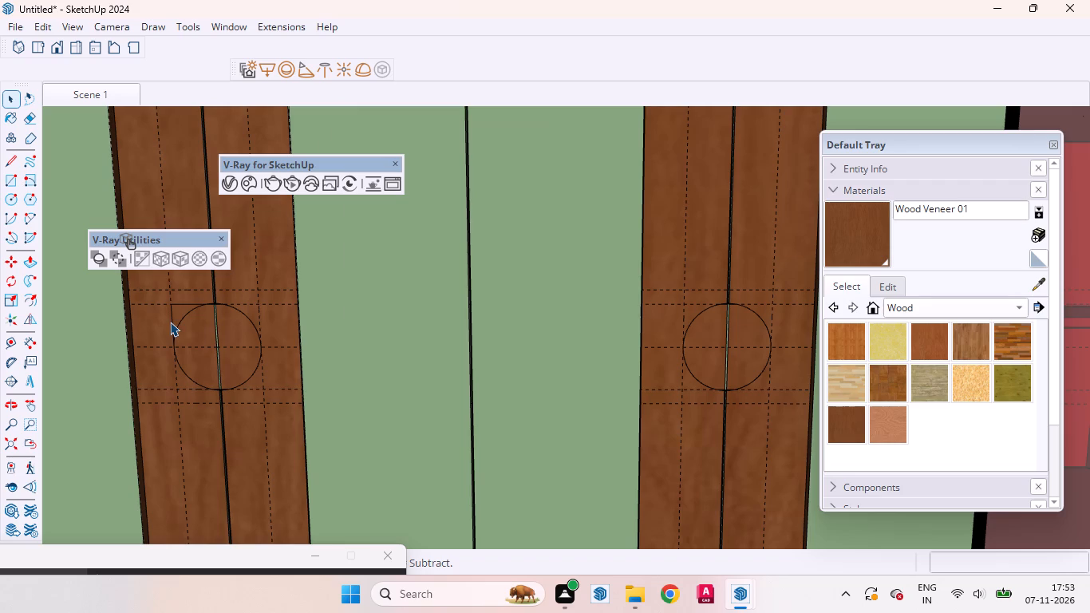
click(174, 314)
right_click(174, 314)
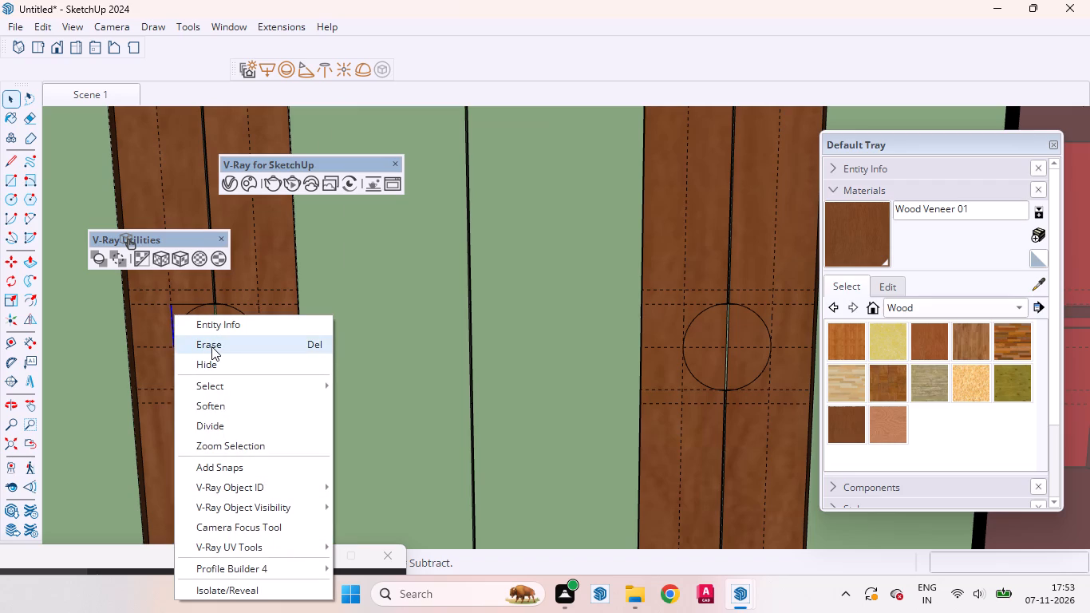
click(211, 346)
click(185, 306)
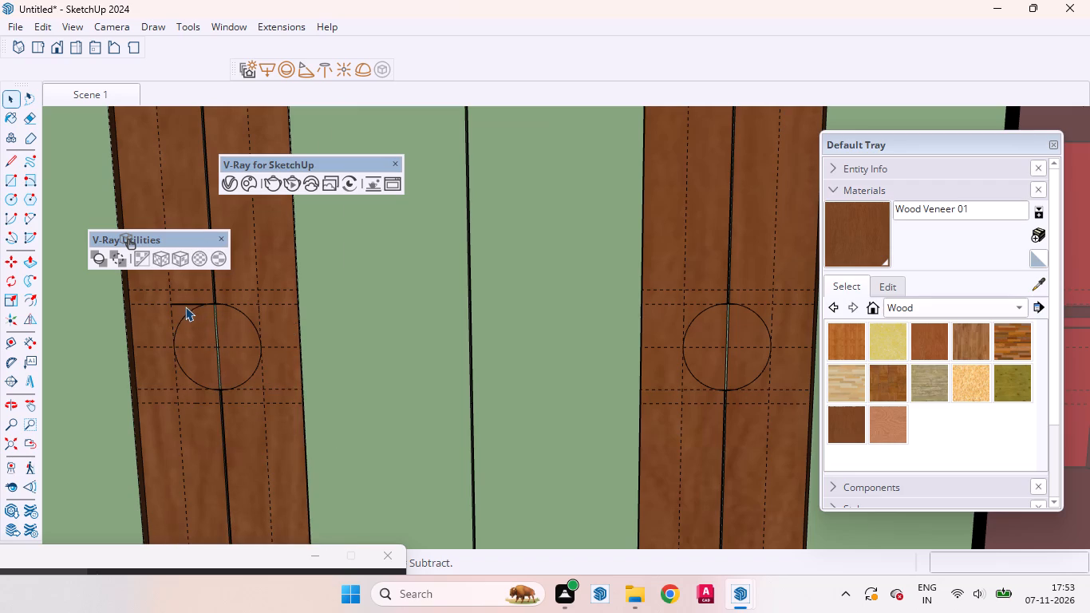
right_click(185, 306)
click(251, 344)
Pull both halves of the circle on the second slot, nearest the glass doors, outward by about 3/8".
click(708, 338)
key(p)
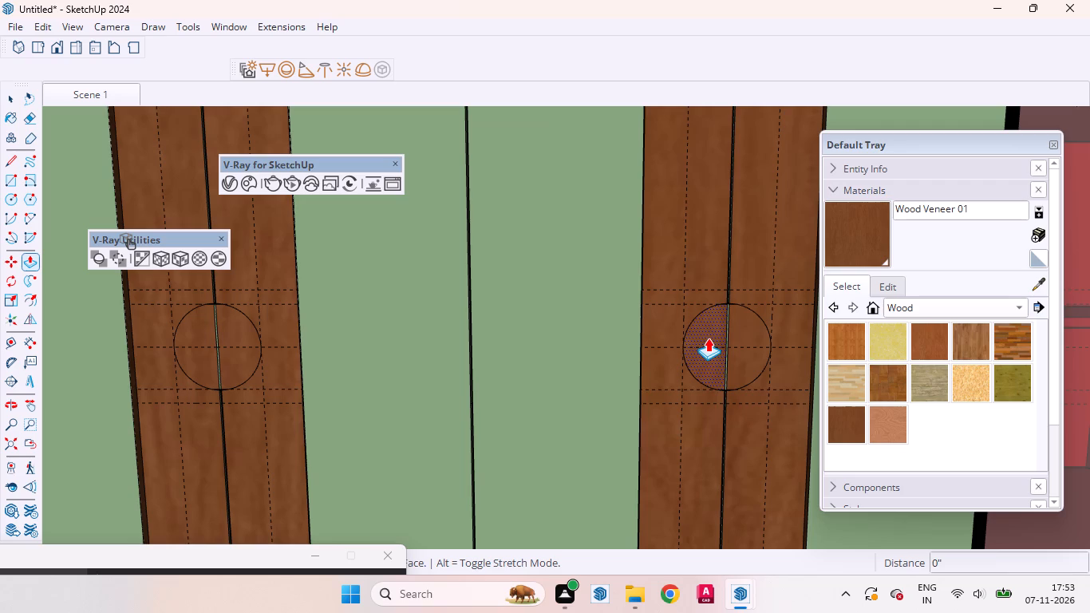
click(708, 338)
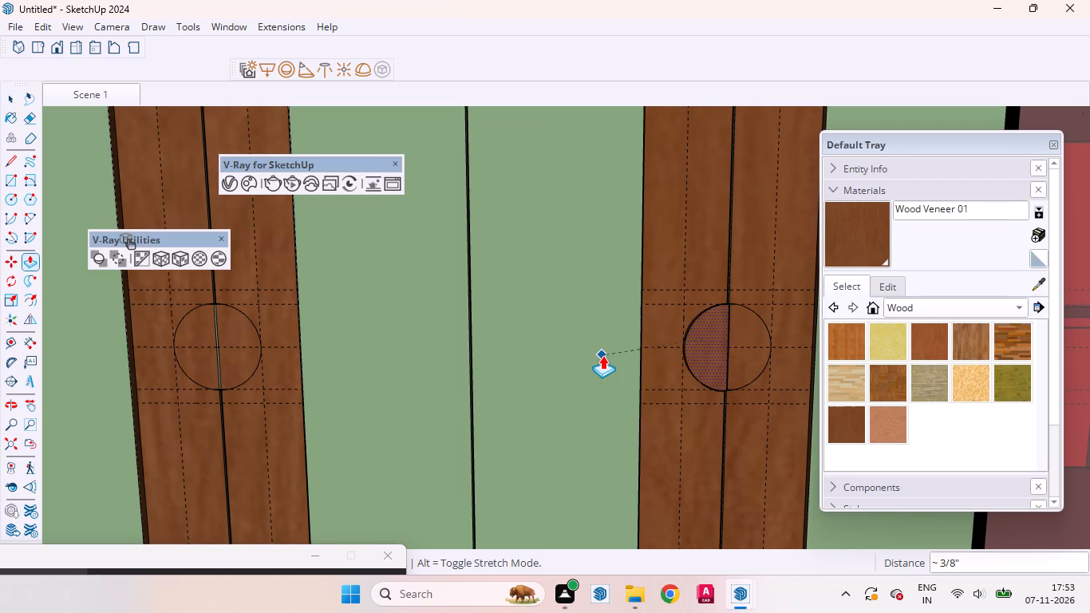
click(602, 355)
key(space)
click(749, 339)
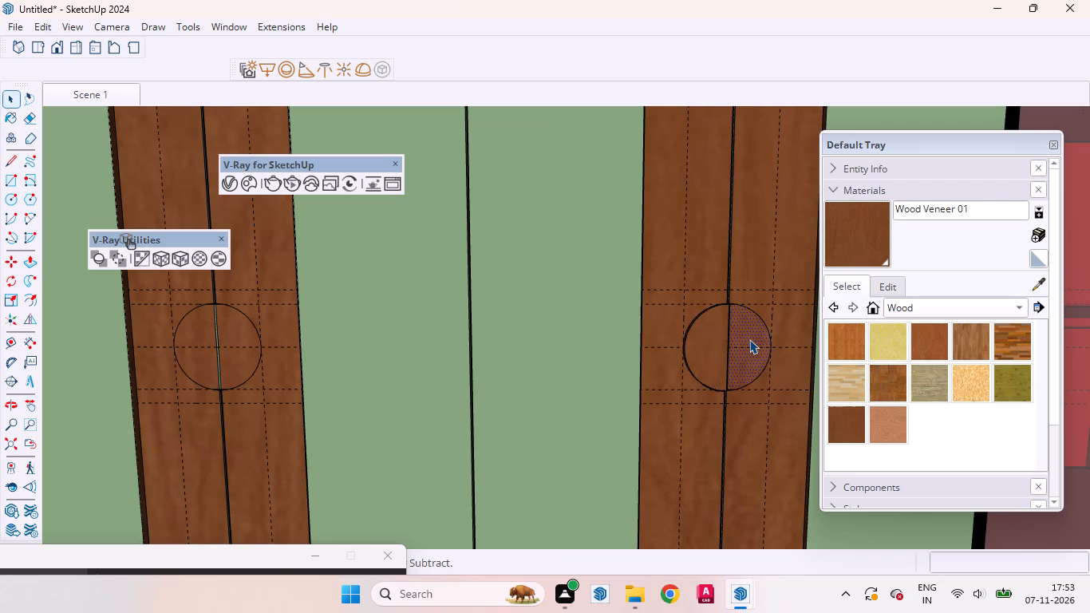
key(p)
double_click(749, 339)
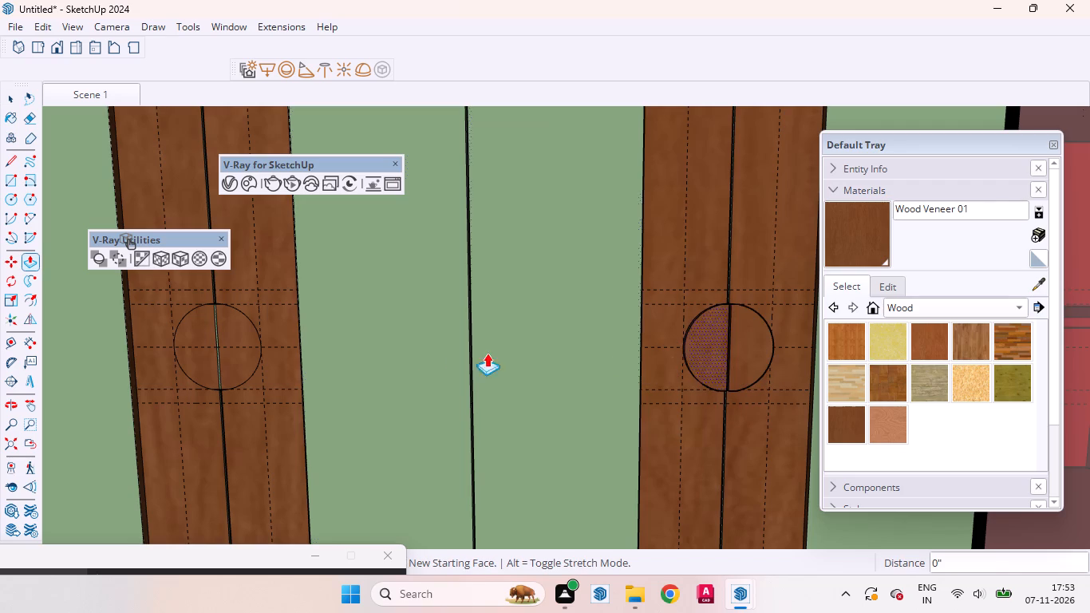
Pull both halves of the first slot's circle outward by the same distance of about 3/8".
click(230, 330)
click(230, 330)
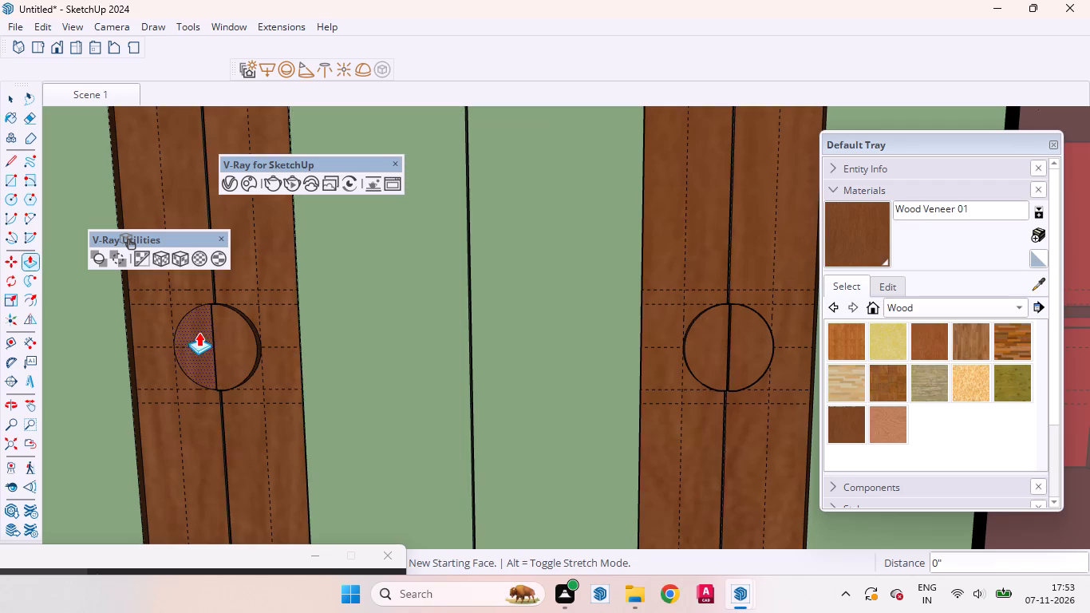
double_click(198, 332)
key(space)
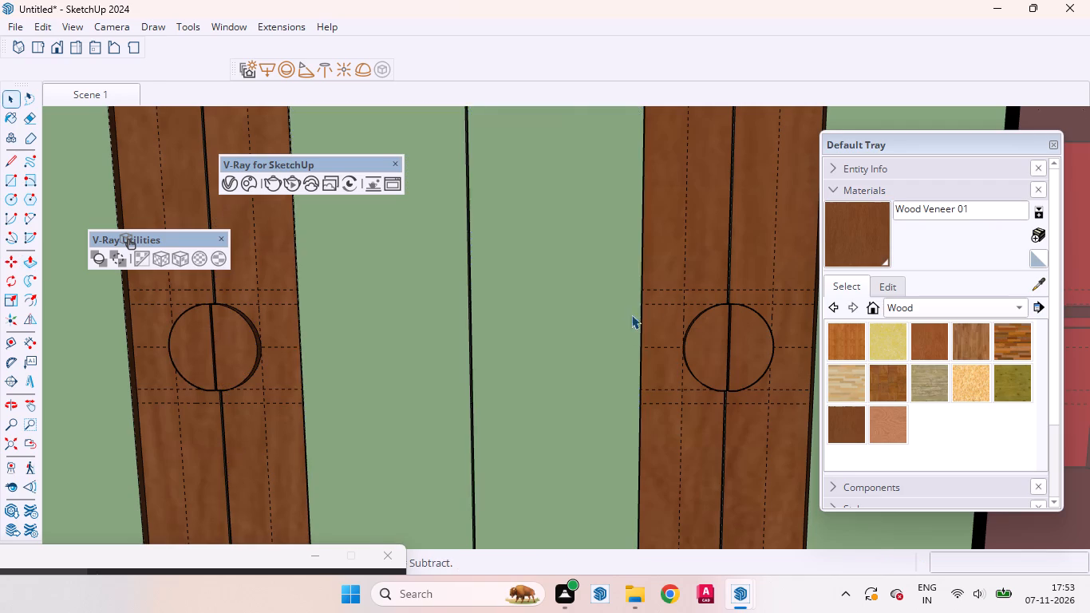
Sample the doors' green Material1 and paint the front faces of both halves of the second slot's raised circle.
scroll(659, 292, down, 8)
middle_drag(665, 333, 665, 299)
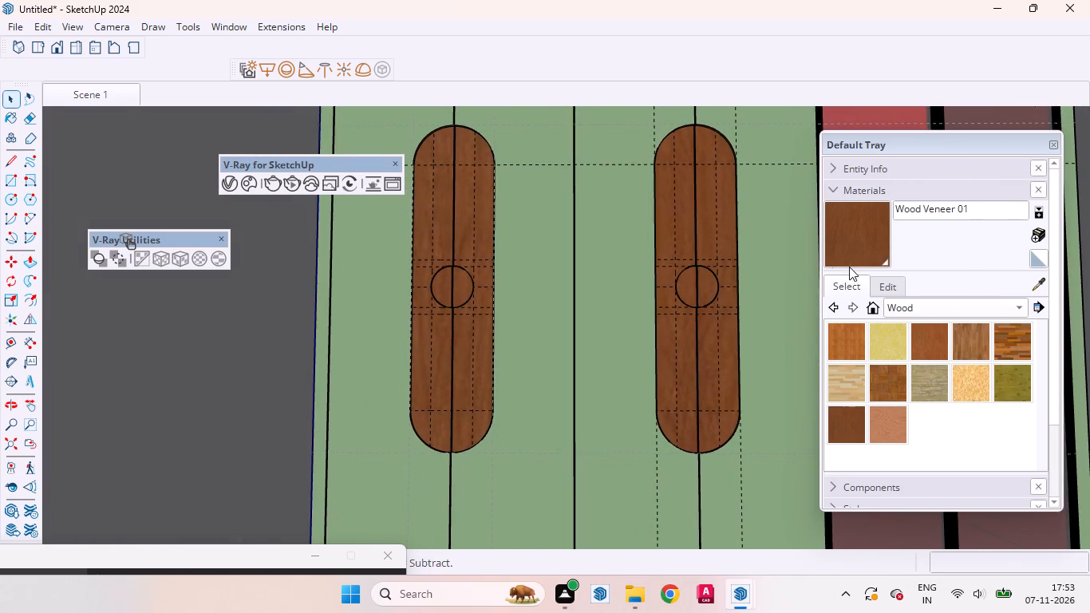
click(1041, 280)
click(774, 271)
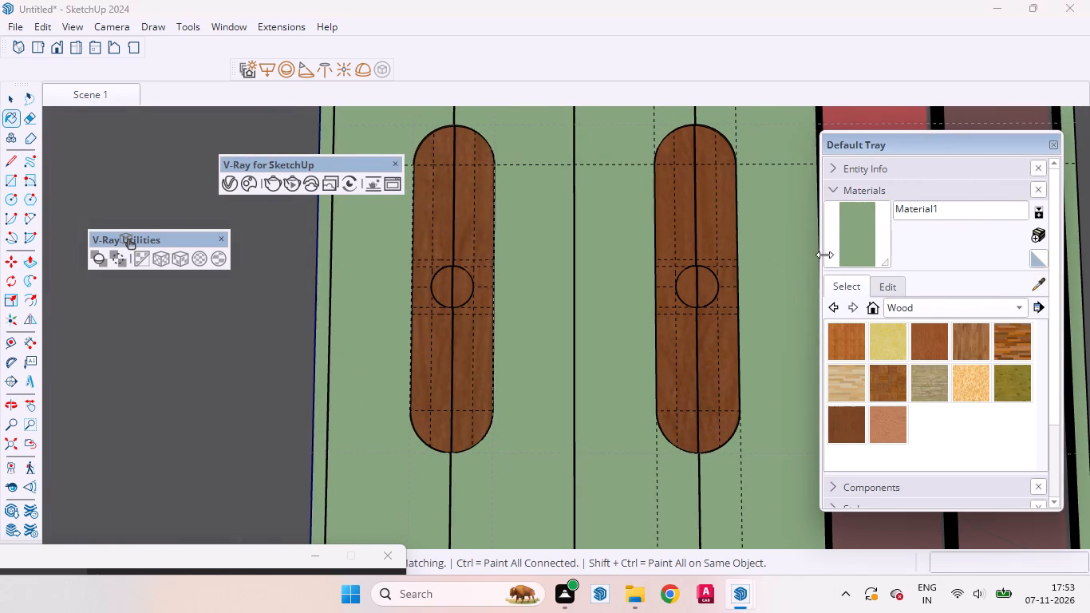
scroll(699, 263, up, 9)
scroll(701, 279, down, 1)
scroll(701, 279, up, 9)
click(717, 302)
click(660, 295)
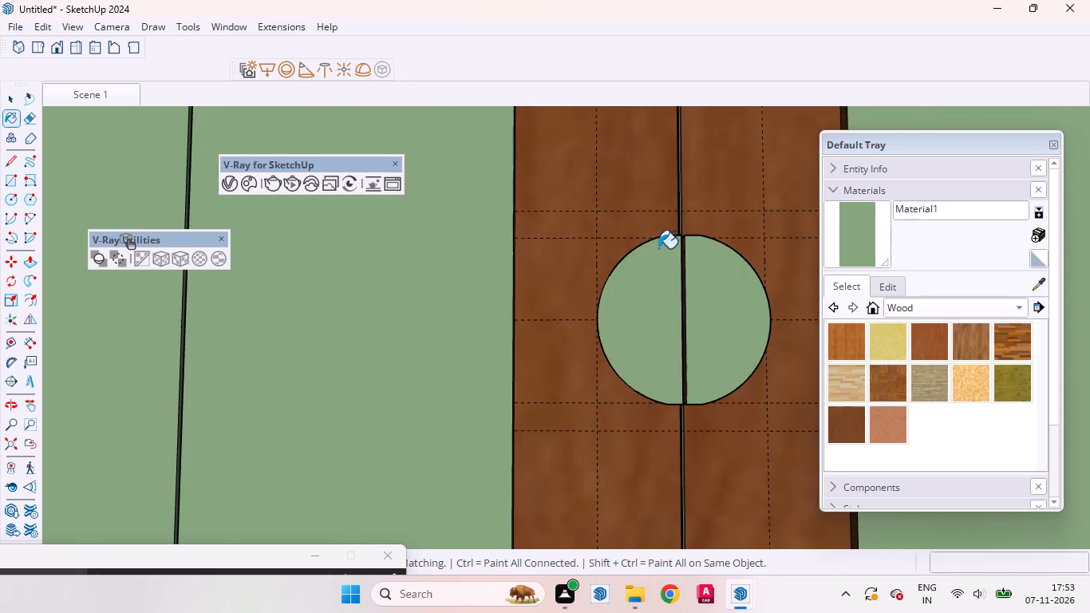
Paint the curved rim of the left half of the second slot's raised circle with the green Material1, keeping the surrounding veneer.
scroll(654, 243, up, 5)
scroll(654, 243, down, 1)
scroll(654, 243, up, 8)
middle_drag(626, 250, 739, 403)
scroll(737, 399, up, 1)
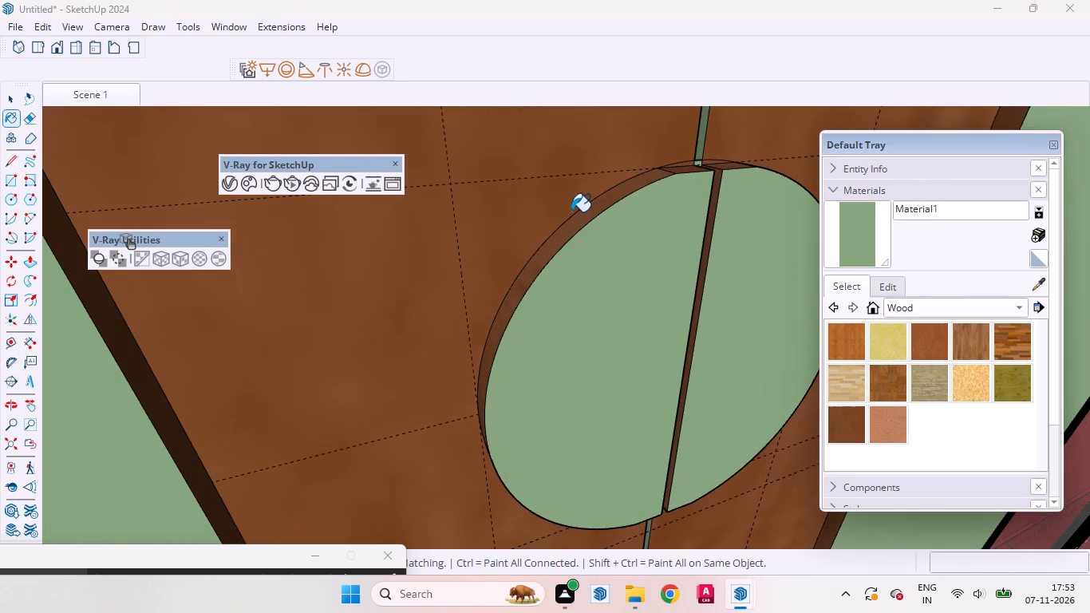
click(571, 212)
key(ctrl+z)
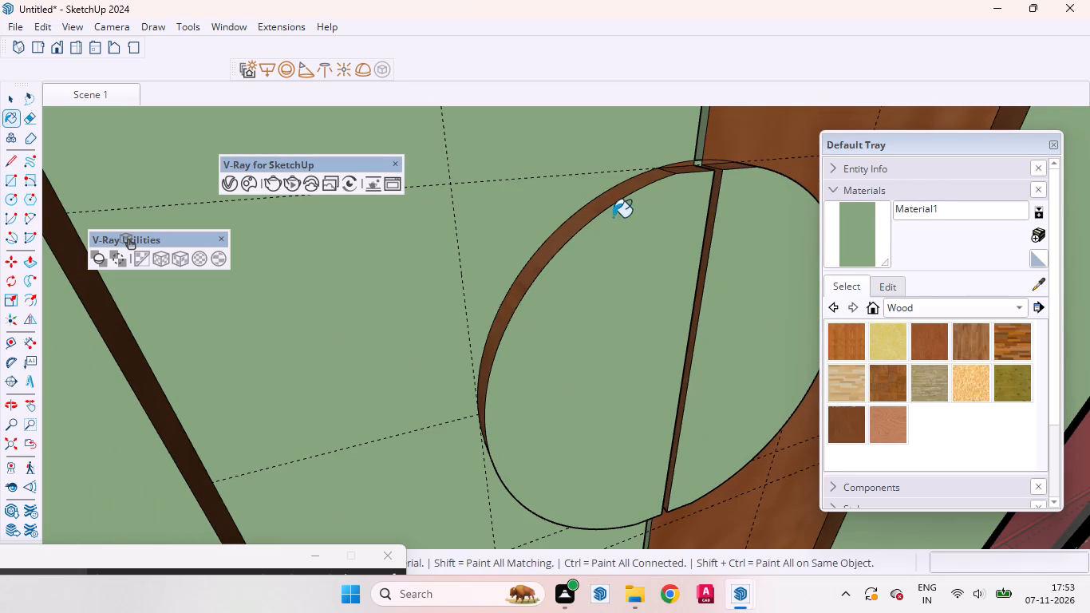
click(606, 204)
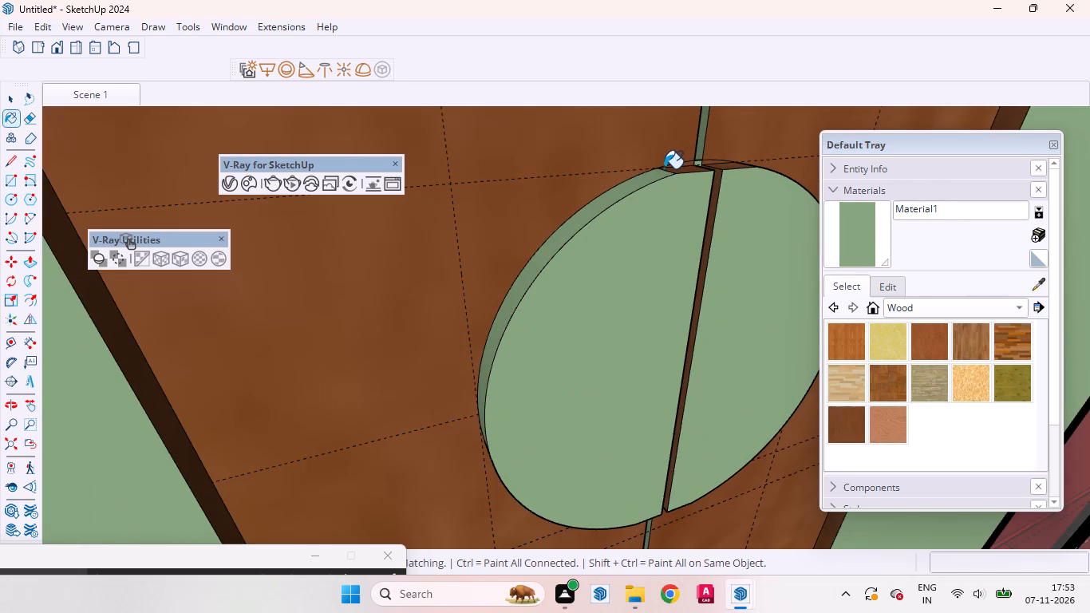
Paint the flat top edges of both halves and the right half's inner gap side on the second slot's circle green.
scroll(664, 168, up, 5)
scroll(686, 168, down, 1)
scroll(687, 168, up, 4)
scroll(687, 168, down, 1)
scroll(687, 168, up, 1)
click(692, 176)
click(710, 167)
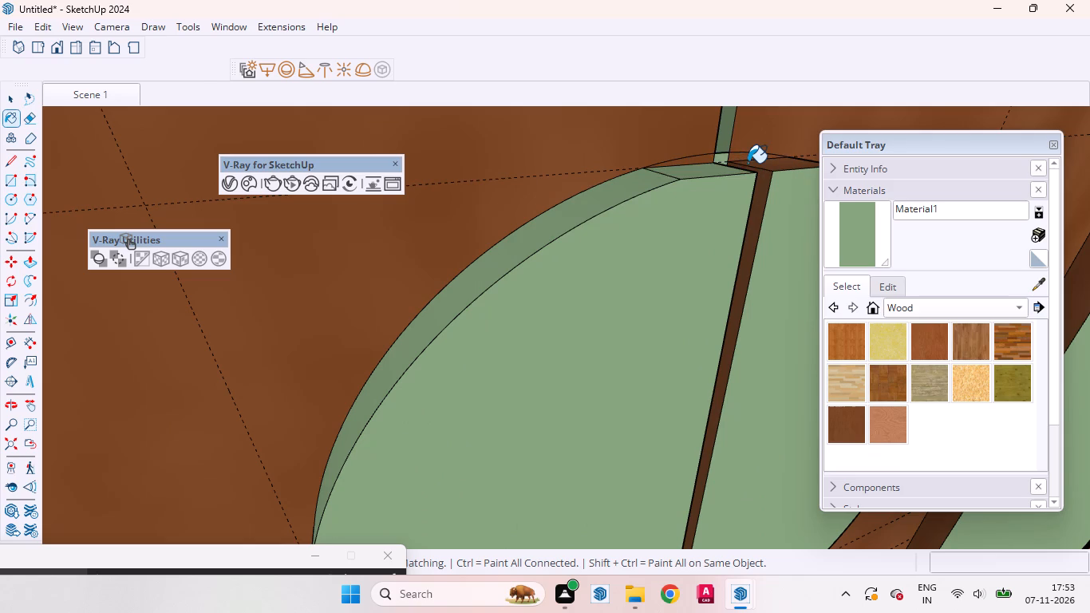
scroll(749, 162, up, 7)
scroll(770, 160, down, 3)
scroll(770, 160, up, 1)
scroll(770, 160, down, 1)
click(775, 167)
click(777, 200)
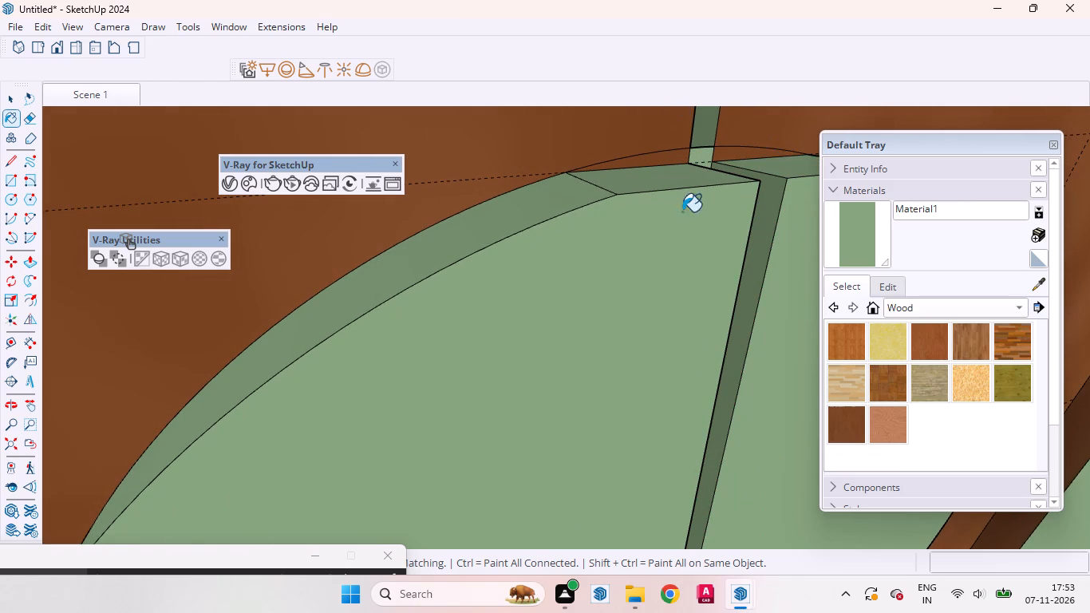
Paint the left half's inner gap side on the second slot's raised circle with the green Material1.
scroll(635, 212, down, 4)
middle_drag(670, 285, 405, 227)
scroll(615, 266, up, 3)
scroll(664, 283, down, 3)
scroll(665, 283, up, 1)
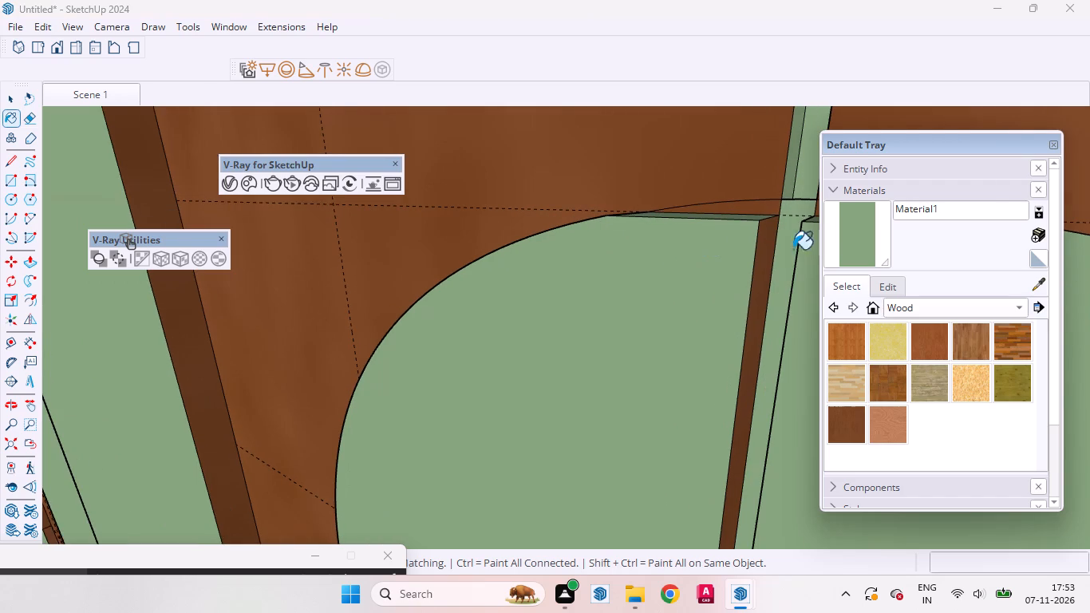
click(767, 245)
Paint the curved rim of the right half of the second slot's raised circle with the green Material1.
scroll(739, 271, down, 1)
scroll(739, 271, up, 2)
scroll(740, 265, down, 7)
scroll(755, 211, up, 3)
scroll(755, 211, down, 16)
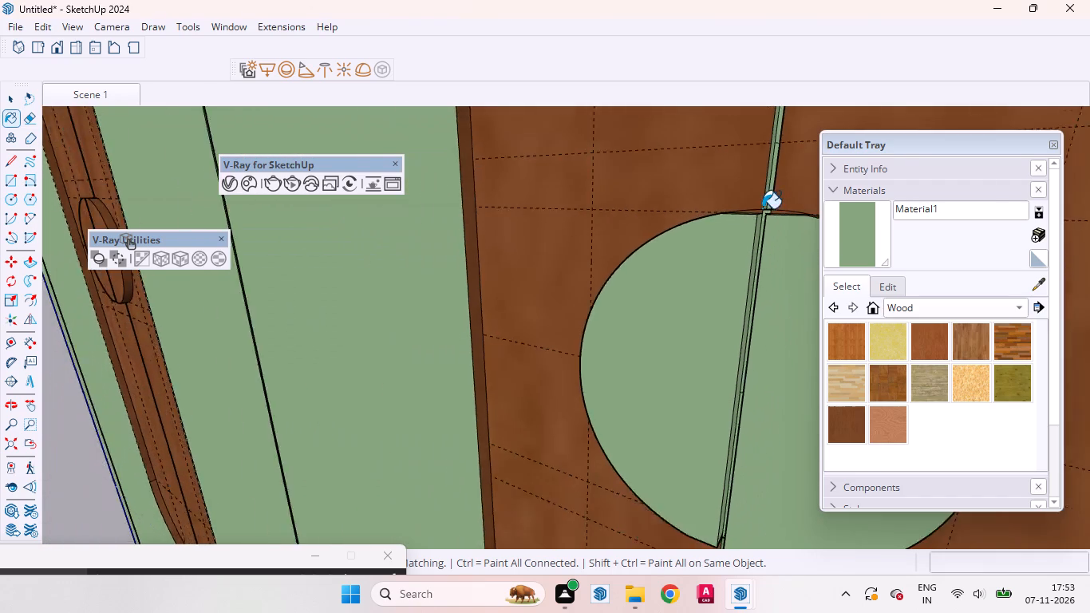
scroll(762, 208, down, 10)
scroll(771, 334, up, 5)
middle_drag(767, 341, 580, 360)
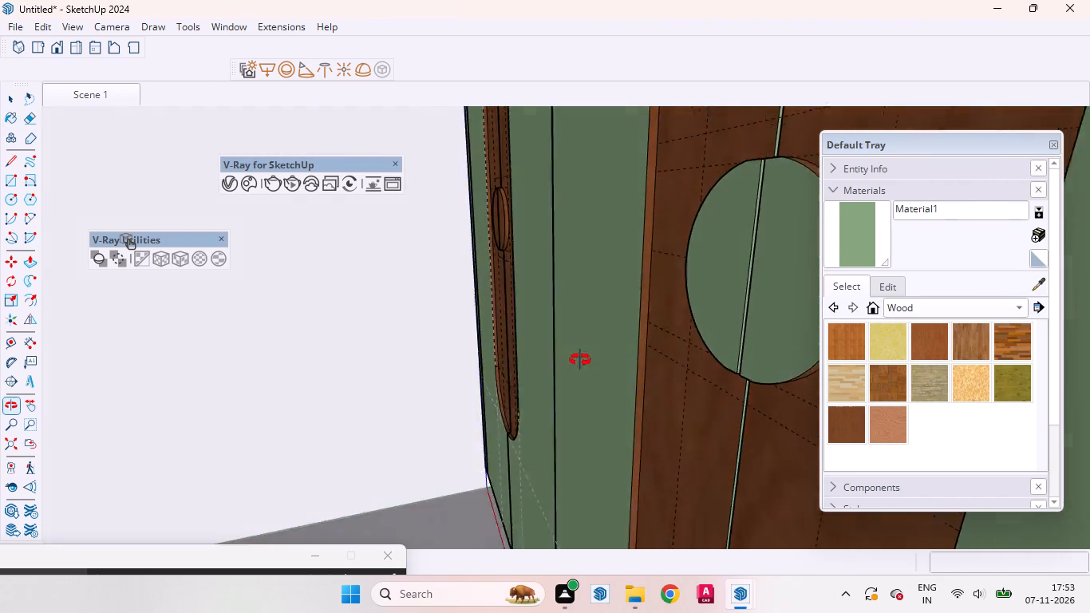
middle_drag(580, 360, 602, 409)
scroll(626, 267, down, 5)
scroll(746, 227, up, 4)
click(746, 220)
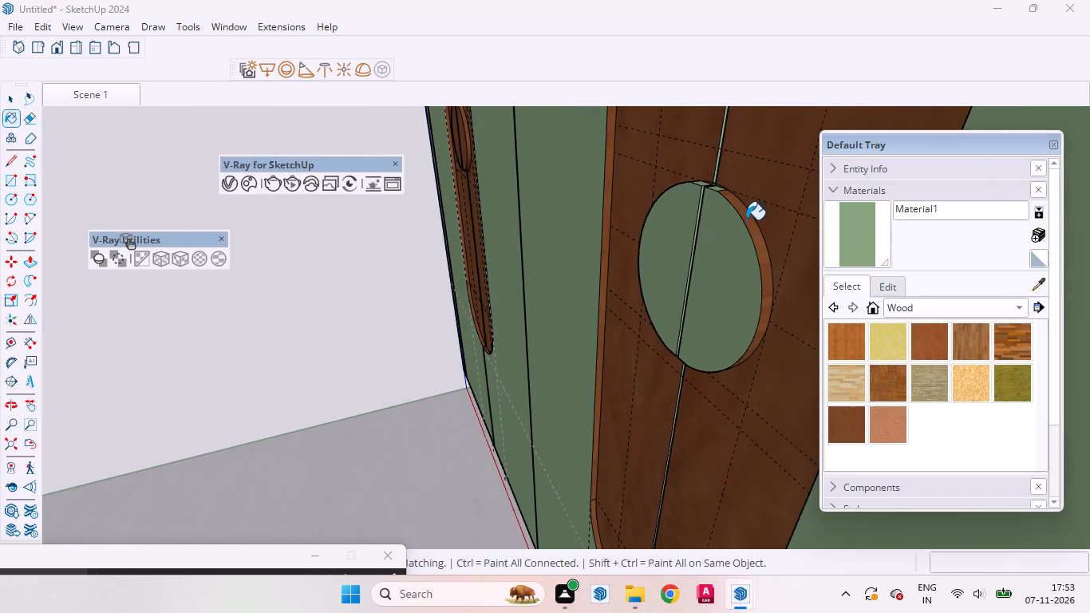
Paint the front faces of both halves of the first slot's raised circle with the green Material1.
middle_drag(541, 271, 851, 235)
scroll(844, 232, up, 1)
scroll(628, 227, down, 9)
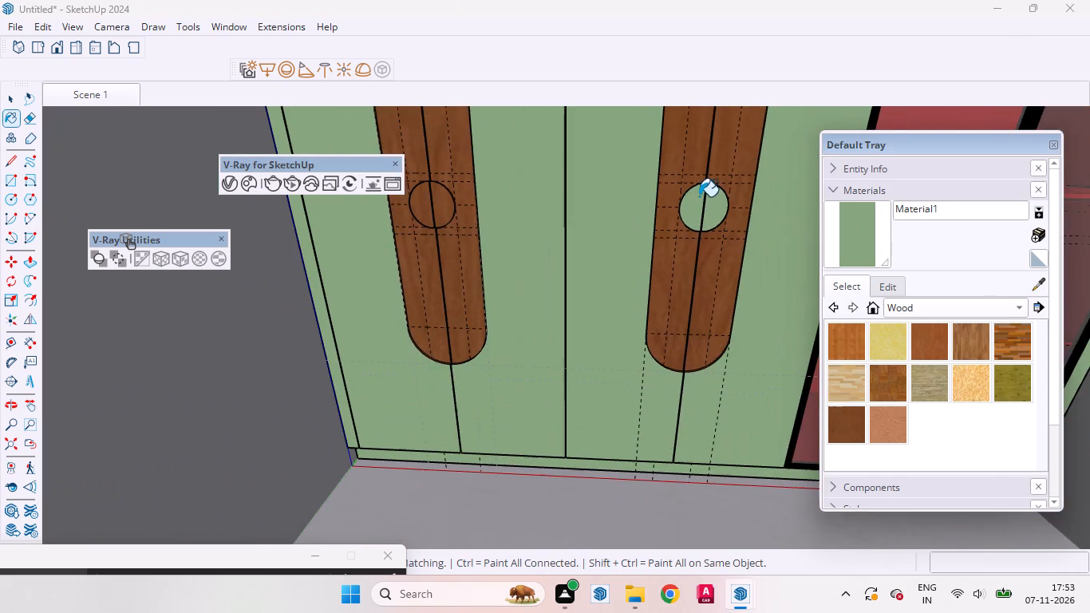
scroll(356, 189, up, 4)
scroll(357, 188, down, 1)
scroll(357, 189, up, 6)
scroll(435, 203, down, 1)
scroll(435, 203, up, 2)
scroll(435, 203, down, 1)
scroll(435, 203, up, 2)
click(440, 203)
click(409, 202)
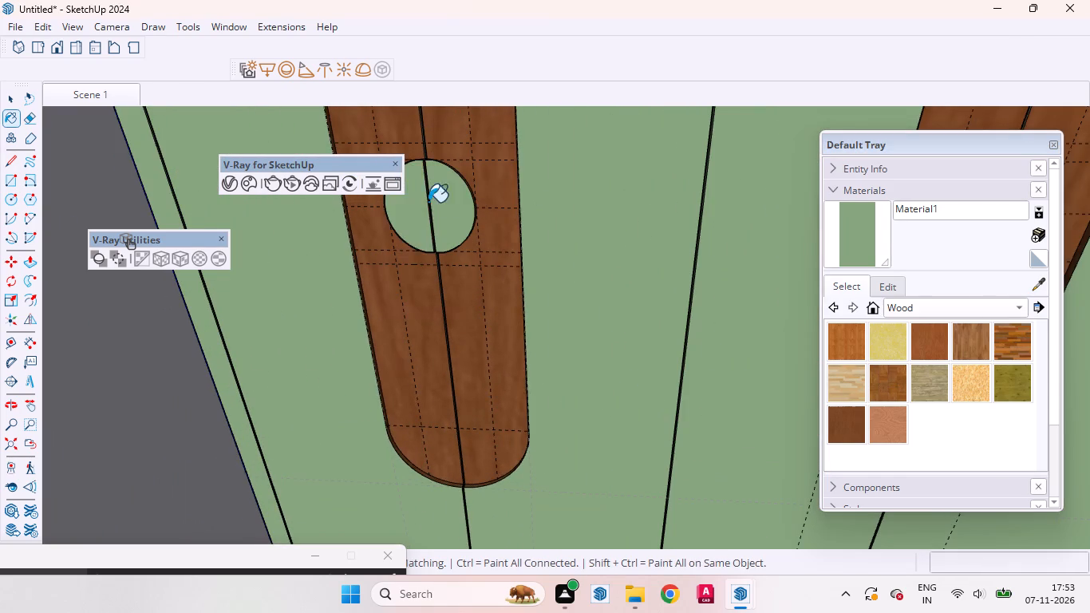
Paint the flat top edges of both halves and the left half's inner gap side on the first slot's circle green.
scroll(542, 243, down, 5)
scroll(408, 177, up, 2)
scroll(408, 177, down, 2)
scroll(408, 177, up, 17)
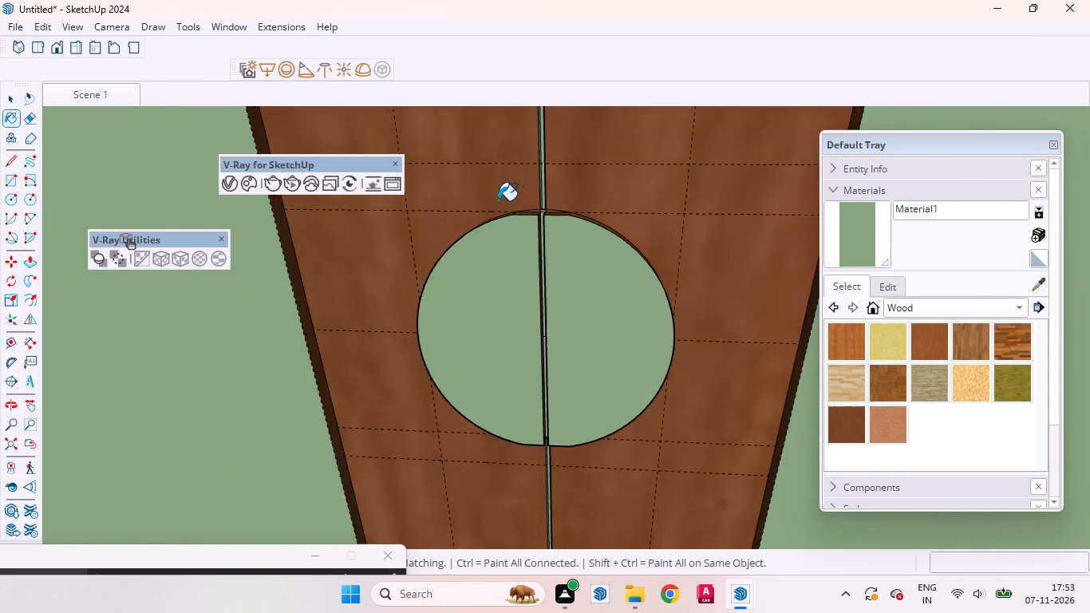
scroll(498, 200, up, 8)
scroll(543, 223, down, 1)
scroll(543, 223, up, 5)
click(518, 184)
scroll(531, 192, up, 4)
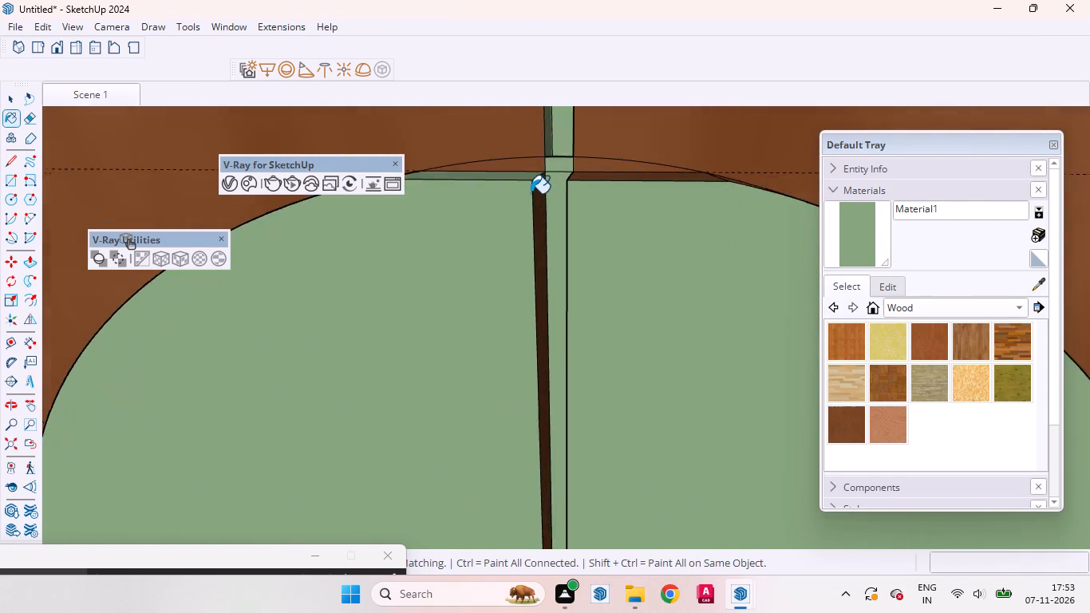
scroll(531, 193, up, 4)
click(537, 198)
click(601, 176)
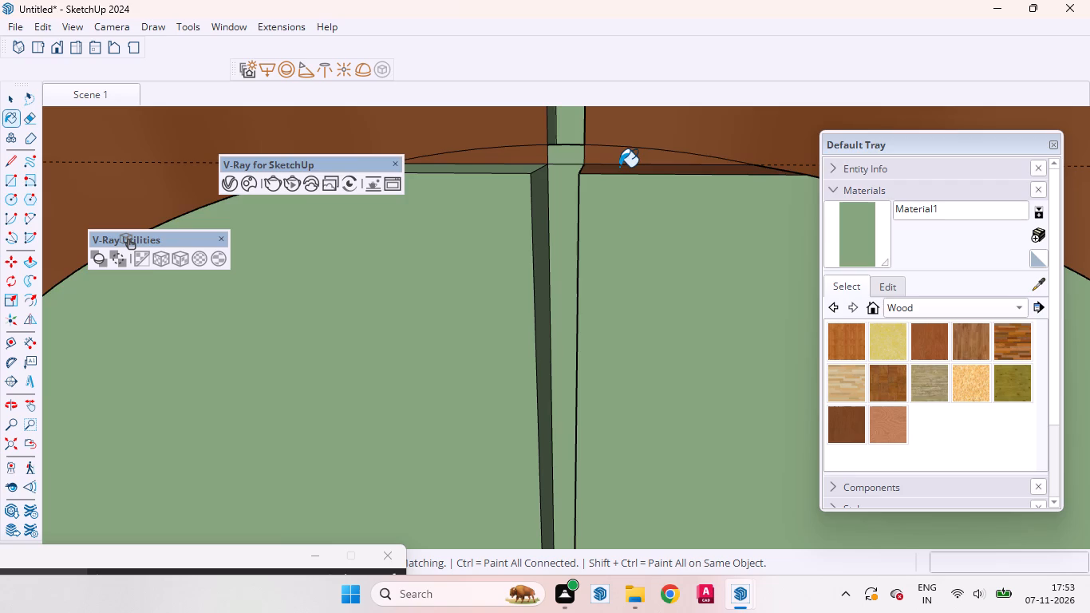
click(619, 167)
Paint the curved rim of the right half of the first slot's raised circle with the green Material1.
scroll(594, 184, up, 1)
scroll(594, 184, down, 12)
scroll(574, 188, up, 2)
scroll(573, 188, down, 7)
scroll(562, 167, up, 1)
scroll(562, 167, down, 2)
scroll(562, 167, up, 1)
scroll(562, 167, down, 9)
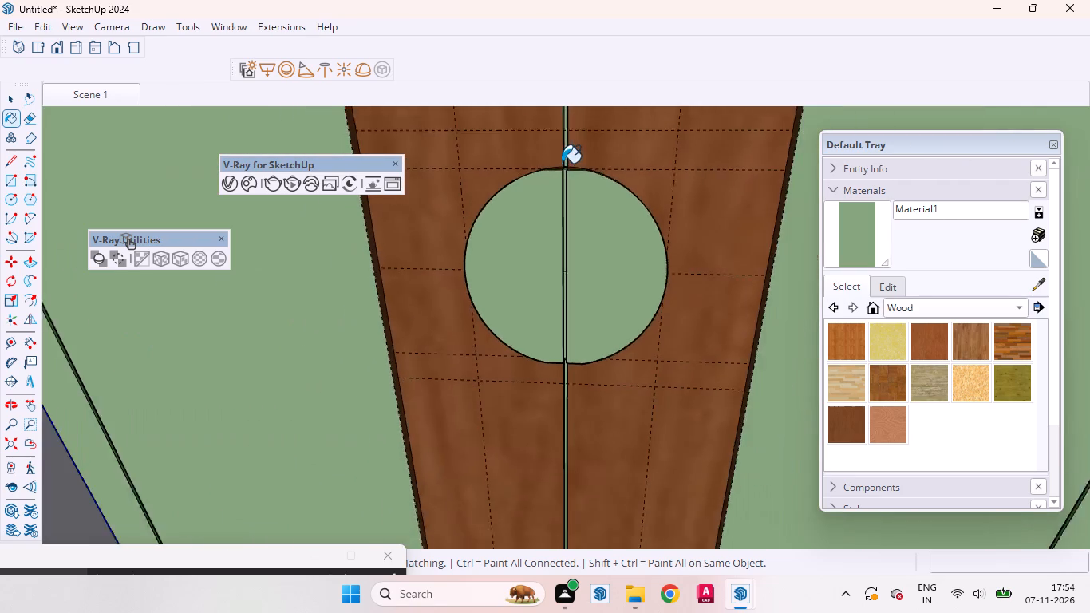
scroll(567, 322, up, 3)
scroll(559, 312, down, 19)
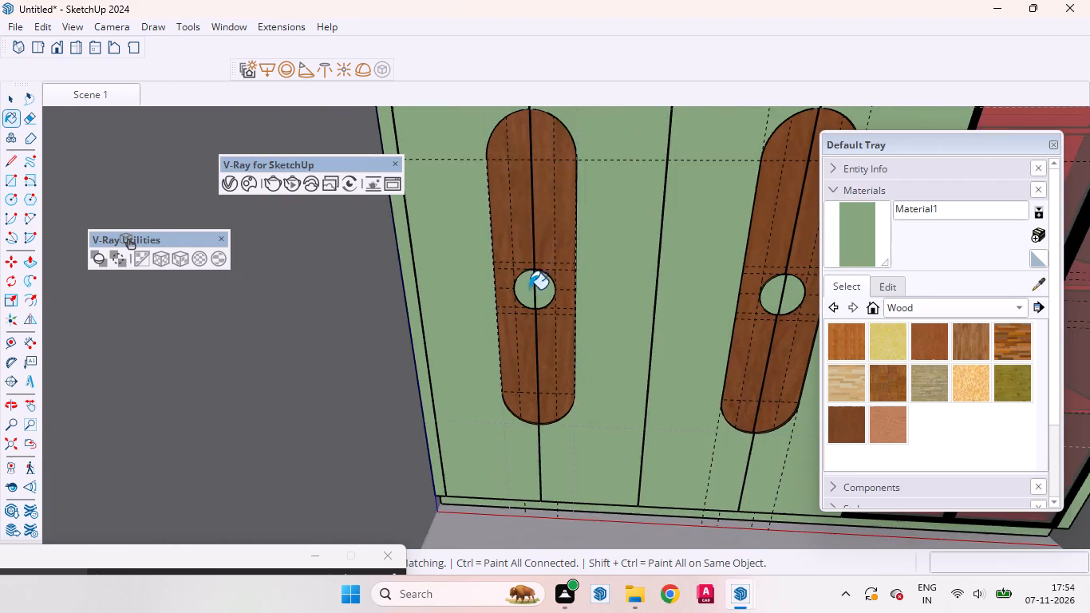
scroll(798, 275, up, 1)
scroll(798, 275, down, 2)
scroll(798, 275, up, 18)
scroll(734, 297, down, 11)
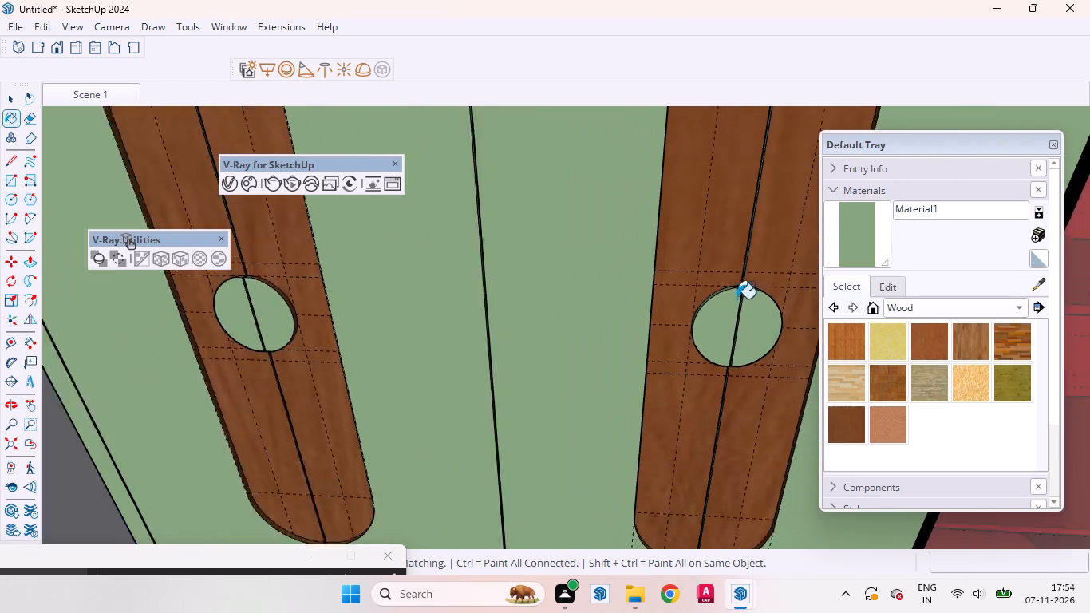
scroll(311, 279, up, 2)
scroll(287, 279, down, 2)
scroll(287, 279, up, 18)
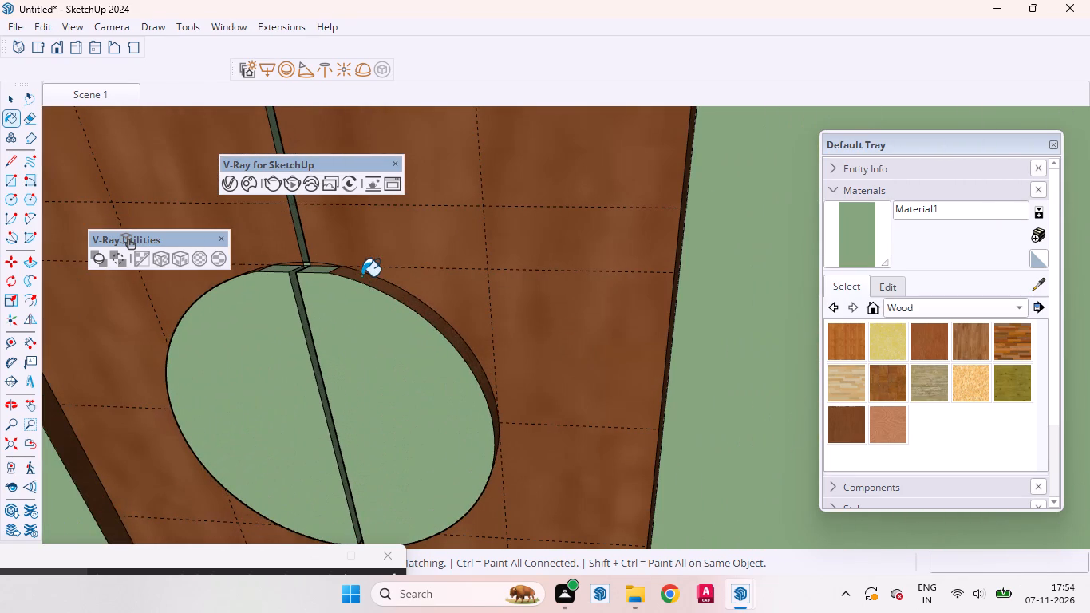
click(361, 276)
Paint the left half's curved rim and the right half's inner gap side on the first slot's circle green.
scroll(507, 295, down, 14)
scroll(431, 294, up, 11)
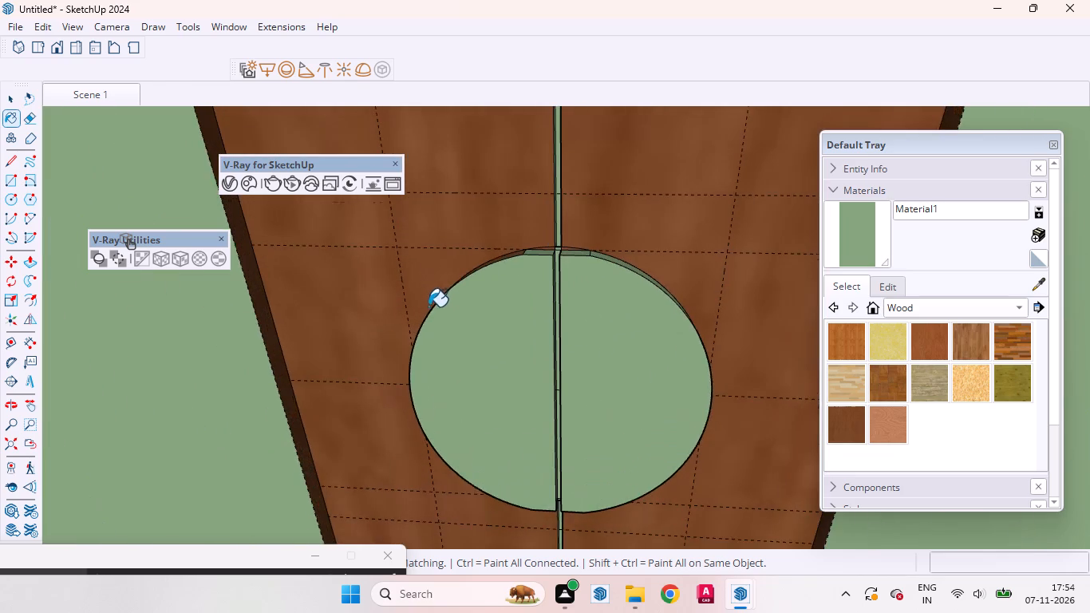
middle_drag(425, 310, 594, 328)
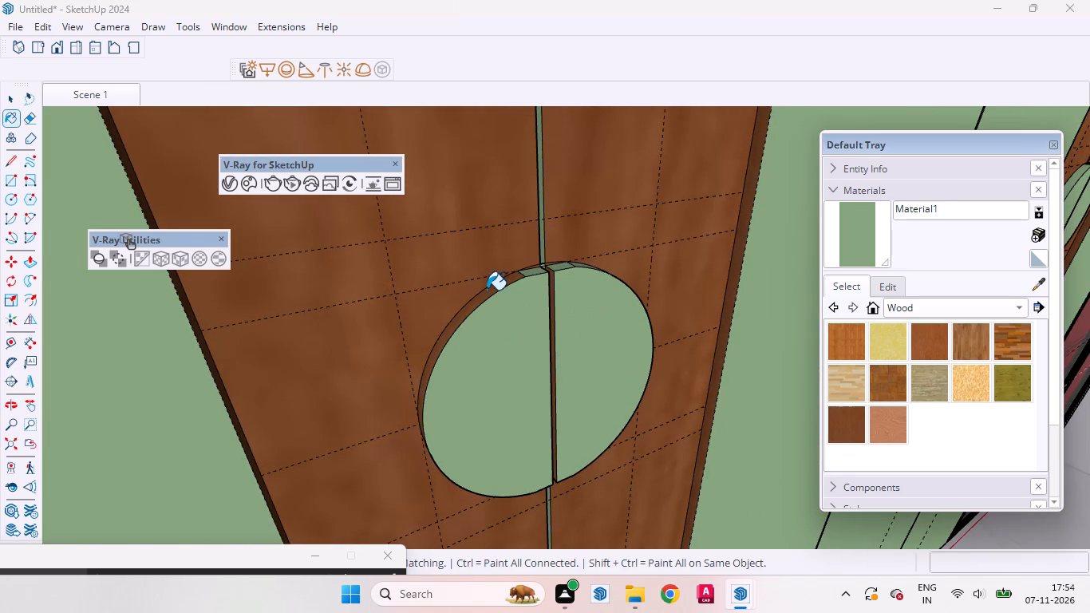
click(487, 290)
scroll(535, 285, up, 11)
click(563, 275)
Paint the flat bottom edges of both halves of the first slot's raised circle with the green Material1.
scroll(496, 270, down, 2)
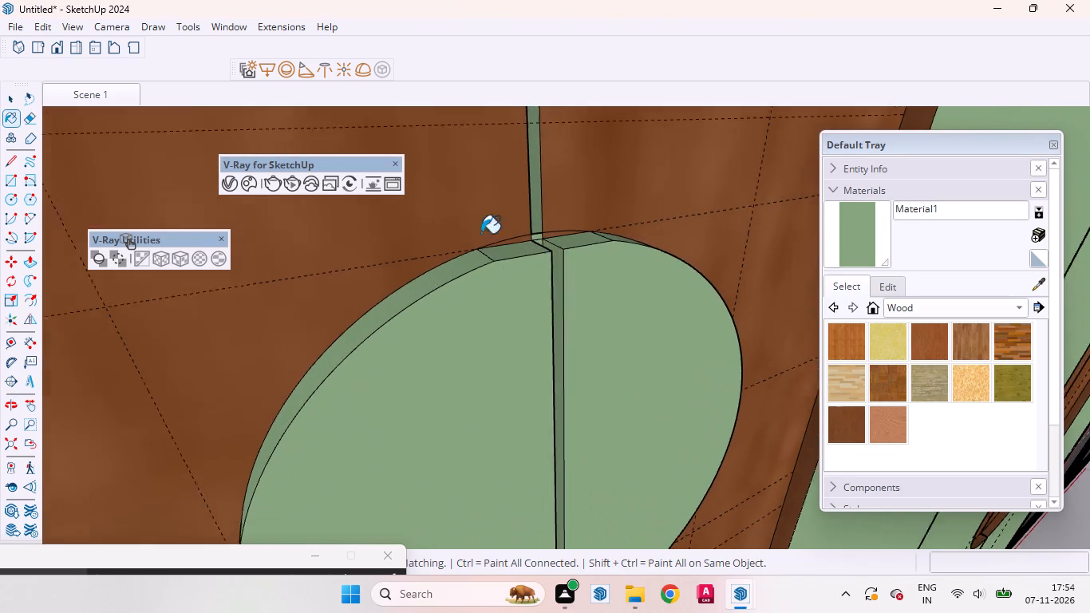
scroll(481, 233, down, 4)
scroll(465, 208, up, 2)
scroll(465, 208, down, 1)
scroll(465, 208, up, 1)
scroll(465, 207, down, 7)
middle_drag(522, 401, 562, 163)
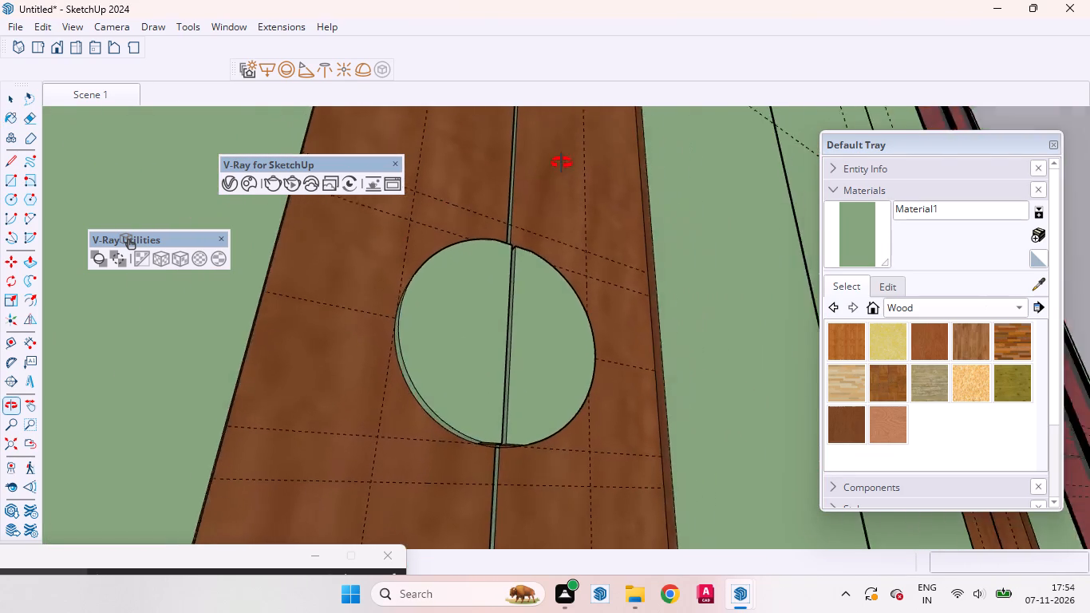
middle_drag(562, 163, 489, 101)
scroll(570, 484, up, 18)
scroll(459, 417, down, 1)
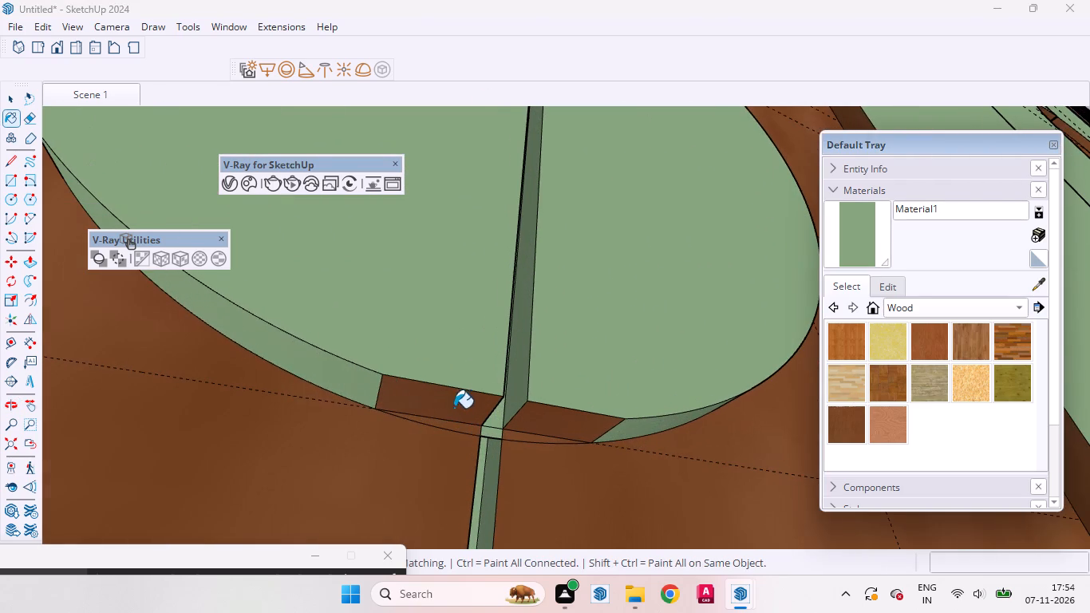
click(452, 405)
click(546, 421)
Return to the saved Scene 1 camera view of the whole wardrobe.
middle_drag(543, 303, 477, 470)
scroll(417, 366, down, 5)
click(108, 91)
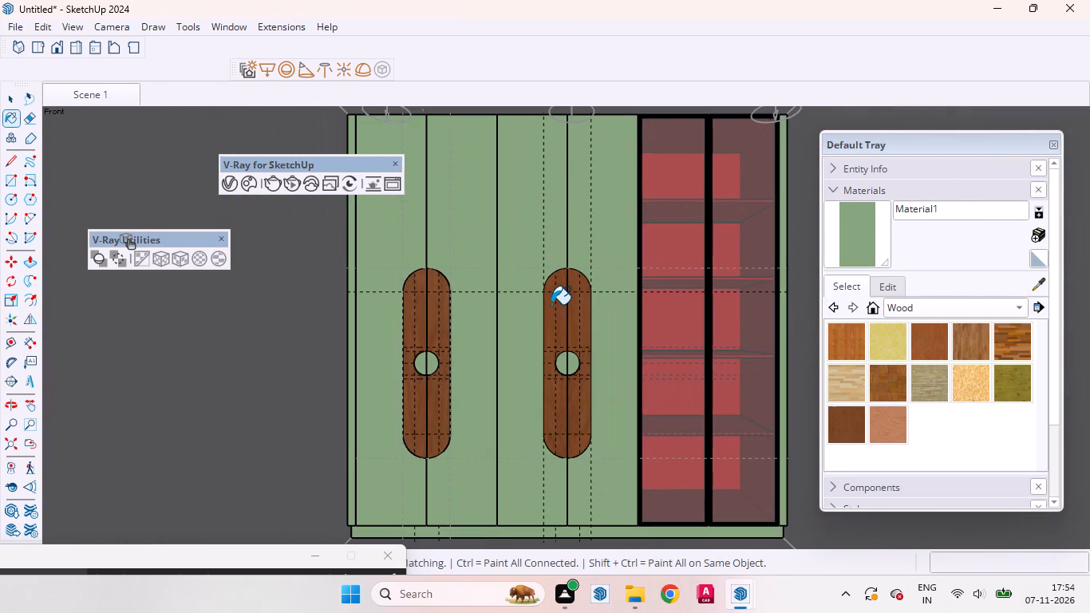
key(space)
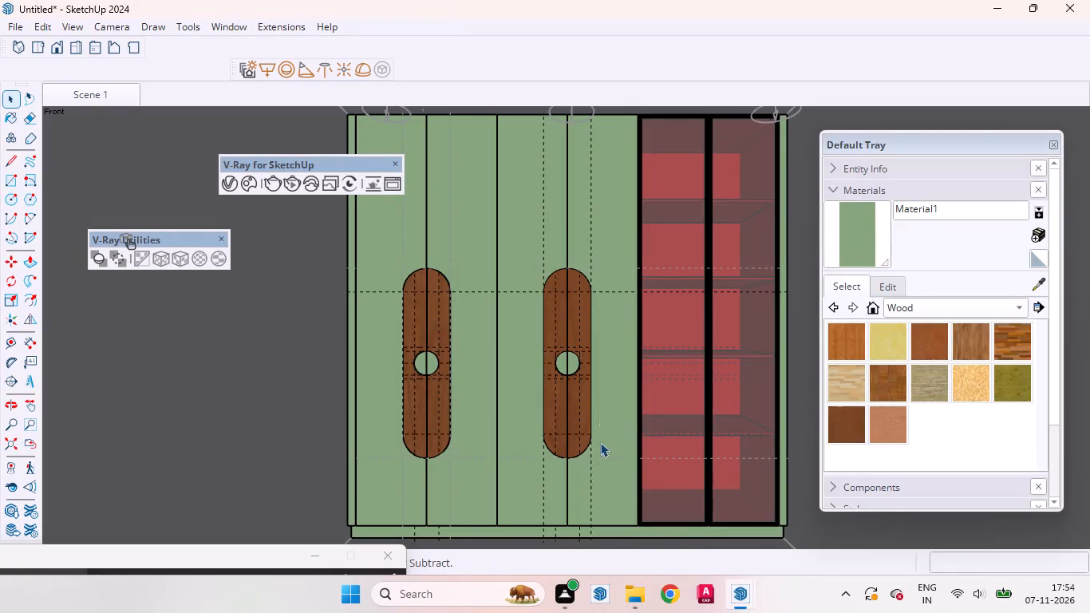
Sample Wood Veneer 01 from the second slot, make it editable in V-Ray, and raise its reflection color to light grey.
click(739, 589)
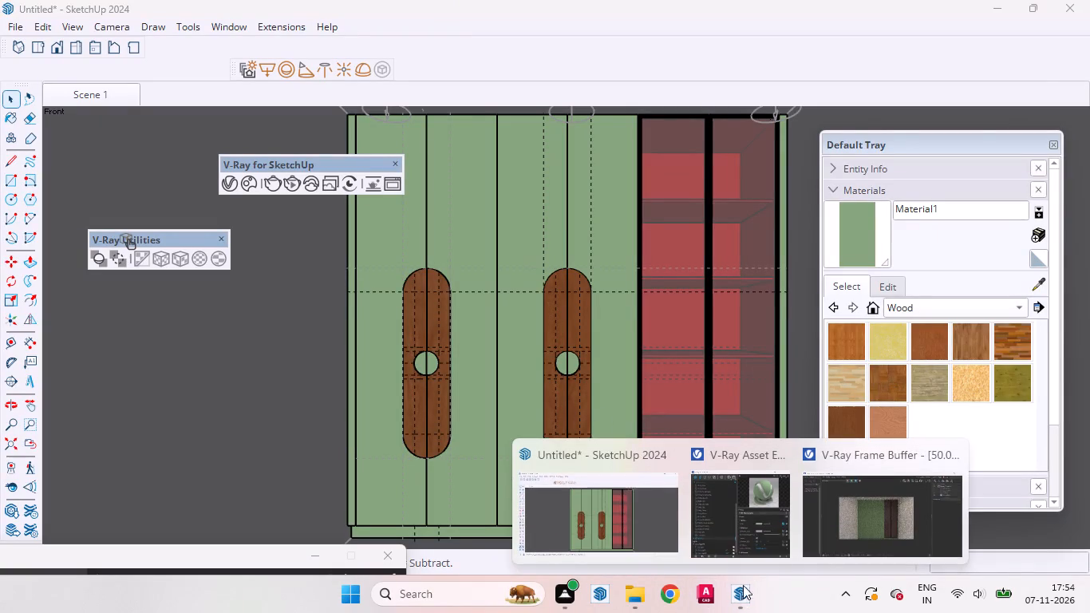
click(841, 524)
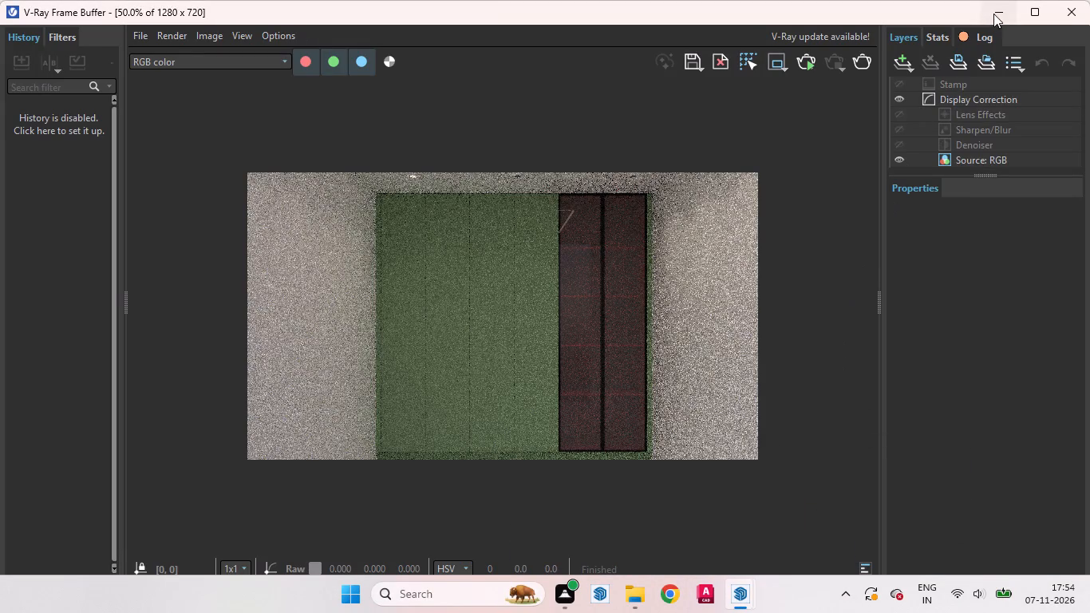
click(993, 14)
drag(239, 557, 289, 487)
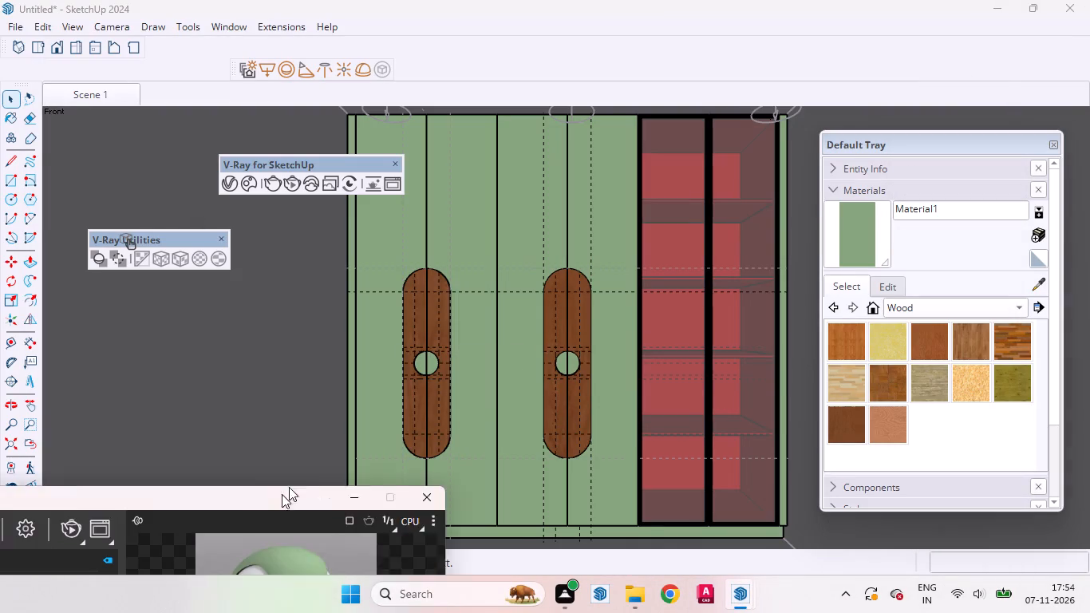
drag(289, 487, 327, 157)
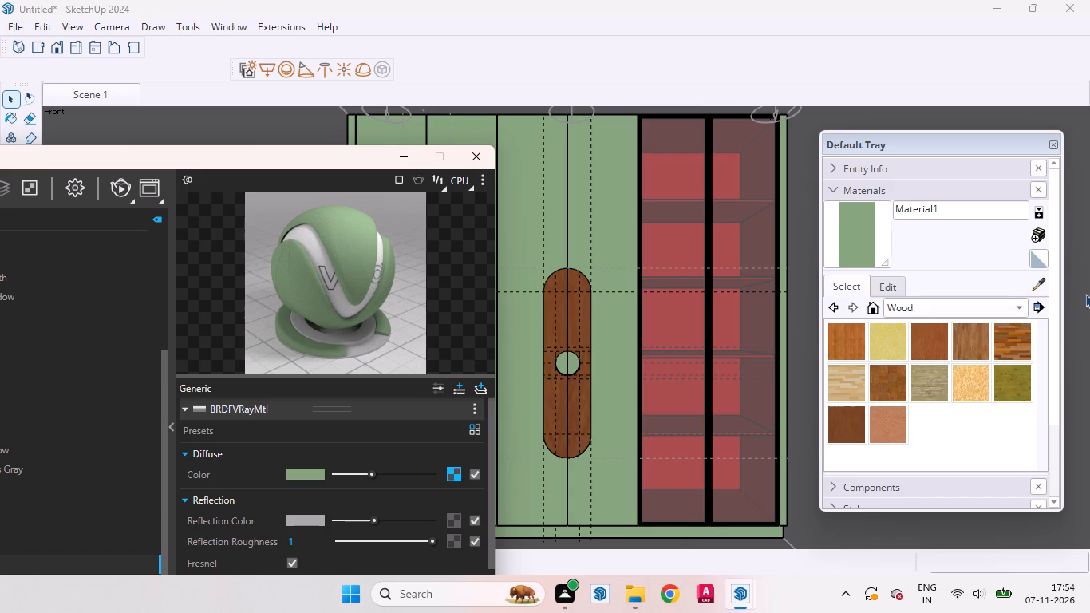
click(1037, 281)
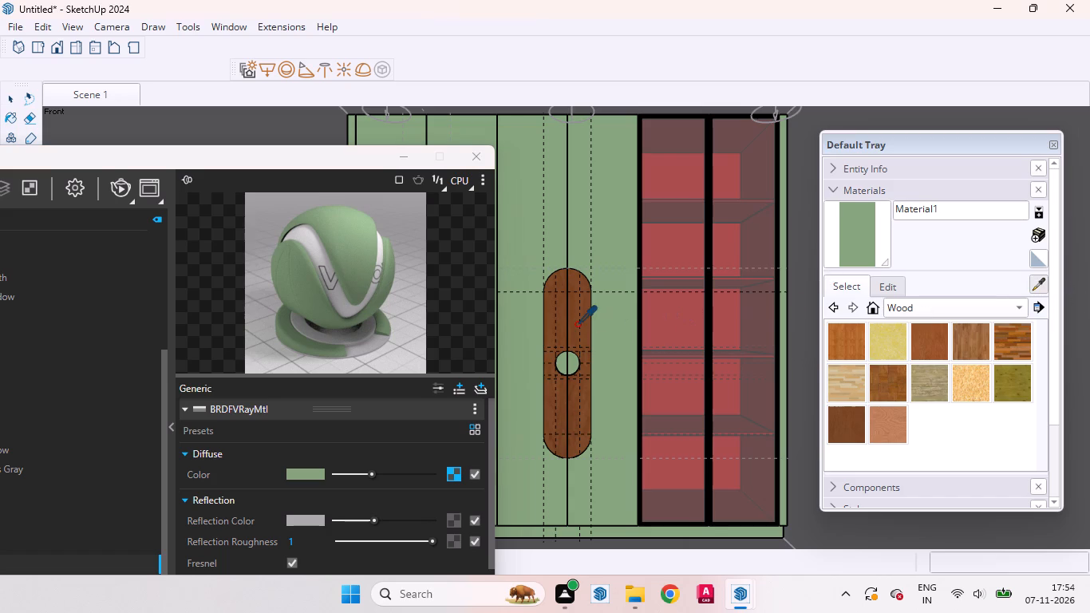
click(585, 322)
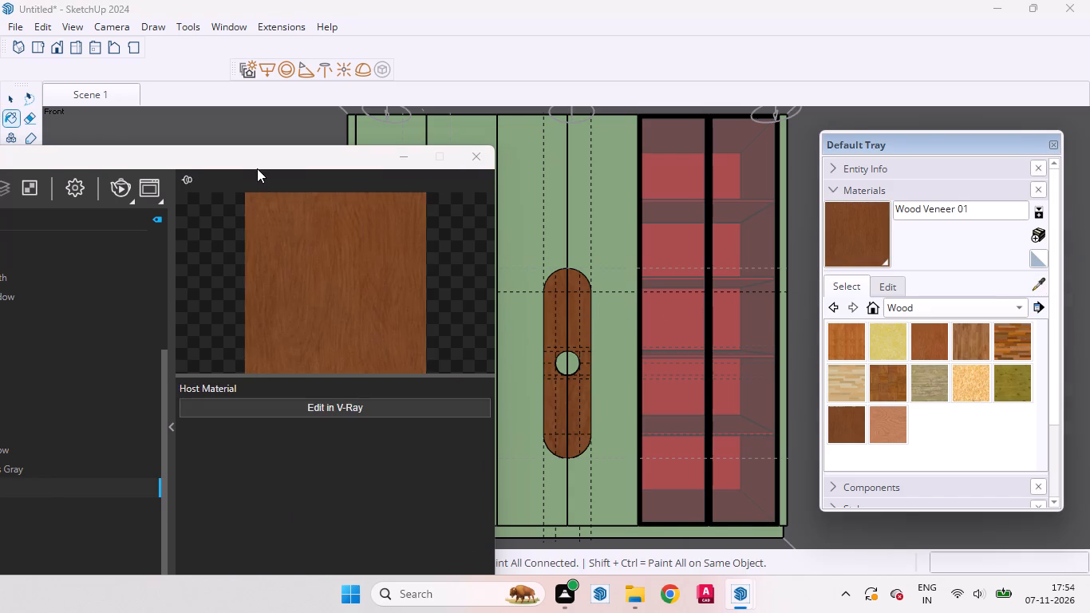
drag(257, 168, 590, 99)
click(645, 338)
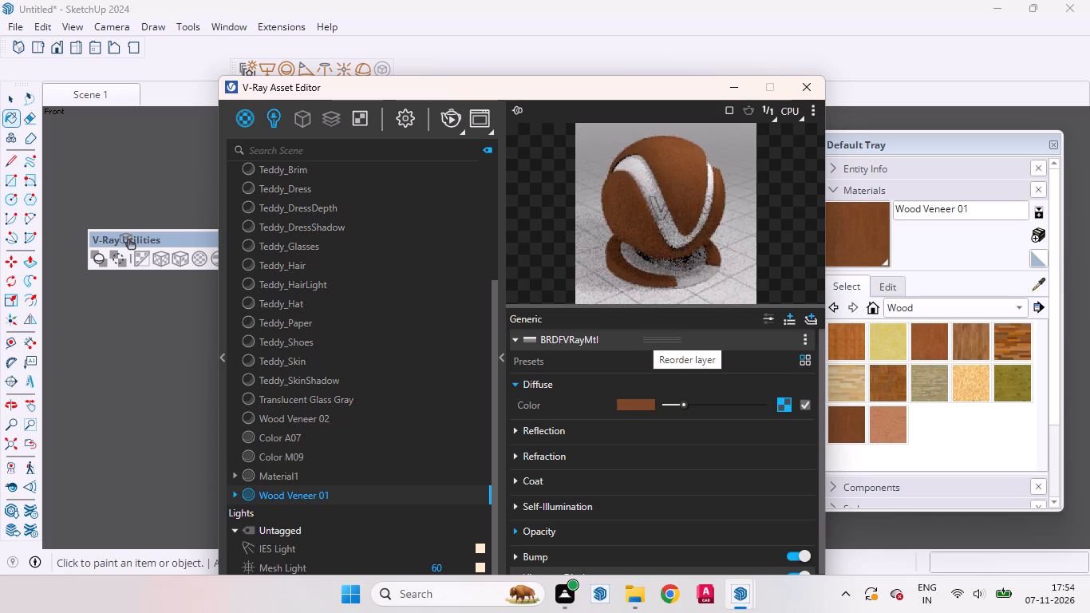
click(601, 425)
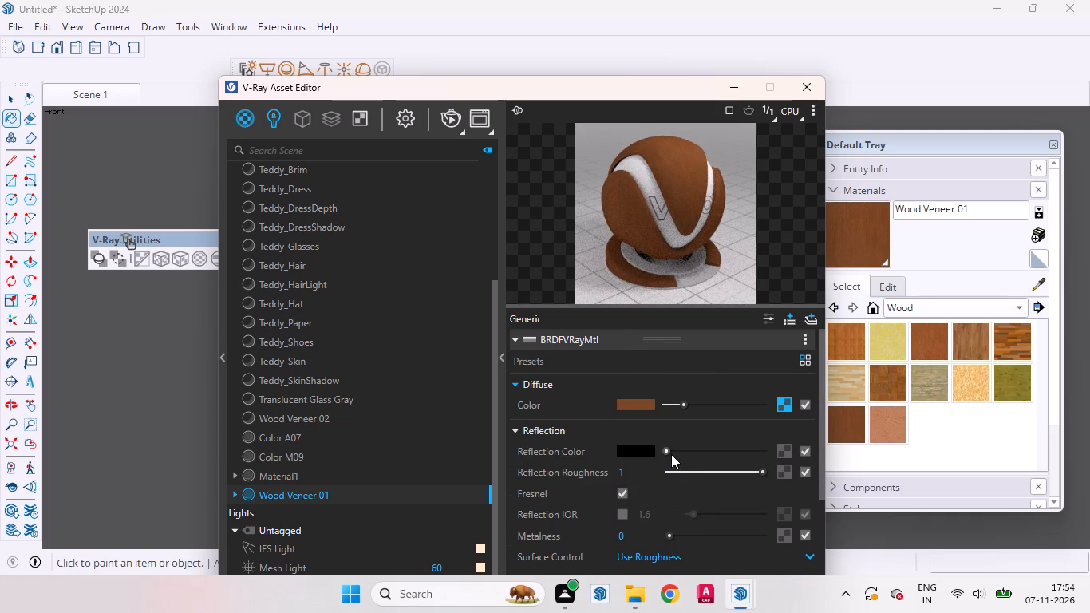
drag(668, 448, 703, 449)
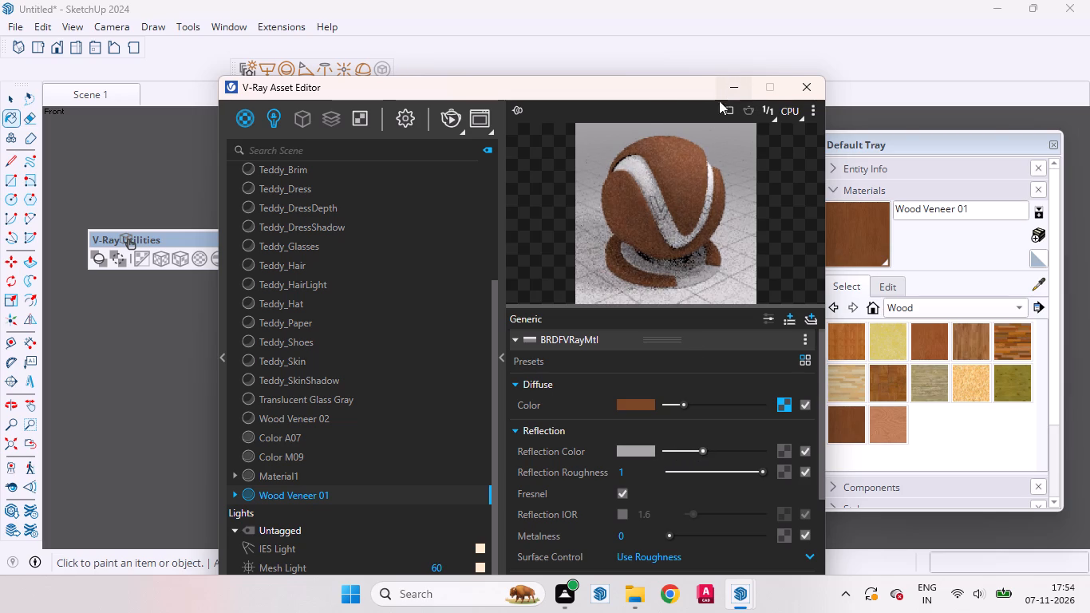
Collapse the material settings in the V-Ray Asset Editor and reposition the compact editor window.
click(500, 351)
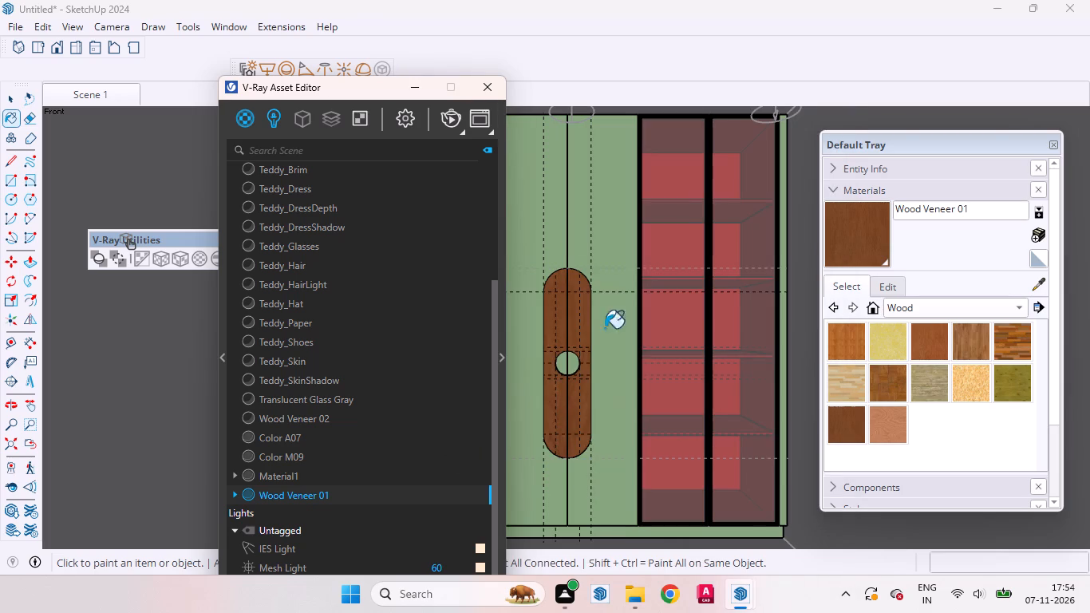
drag(345, 89, 596, 231)
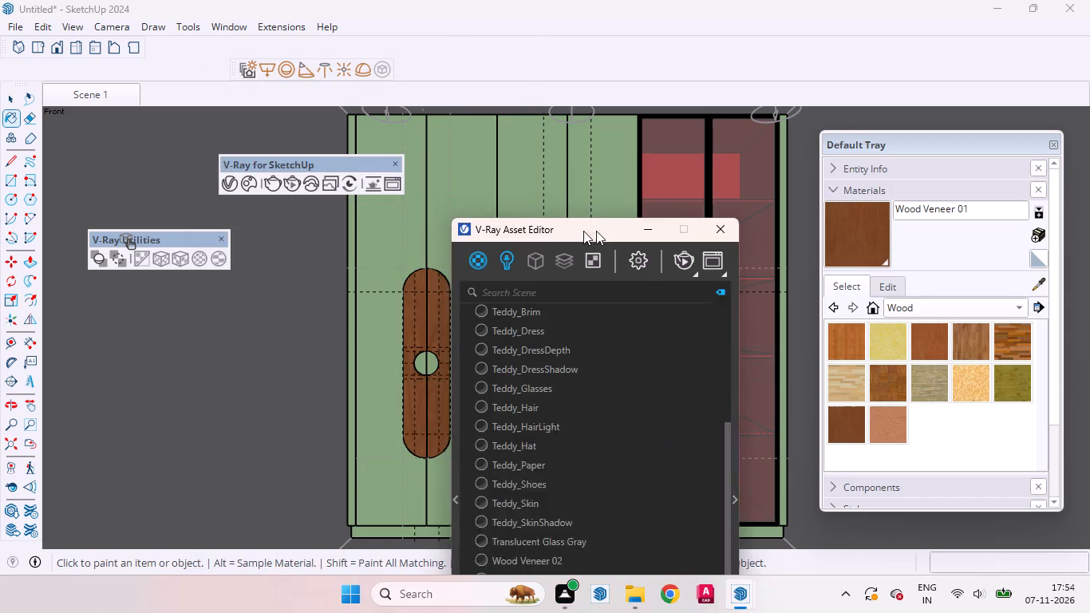
drag(596, 231, 353, 362)
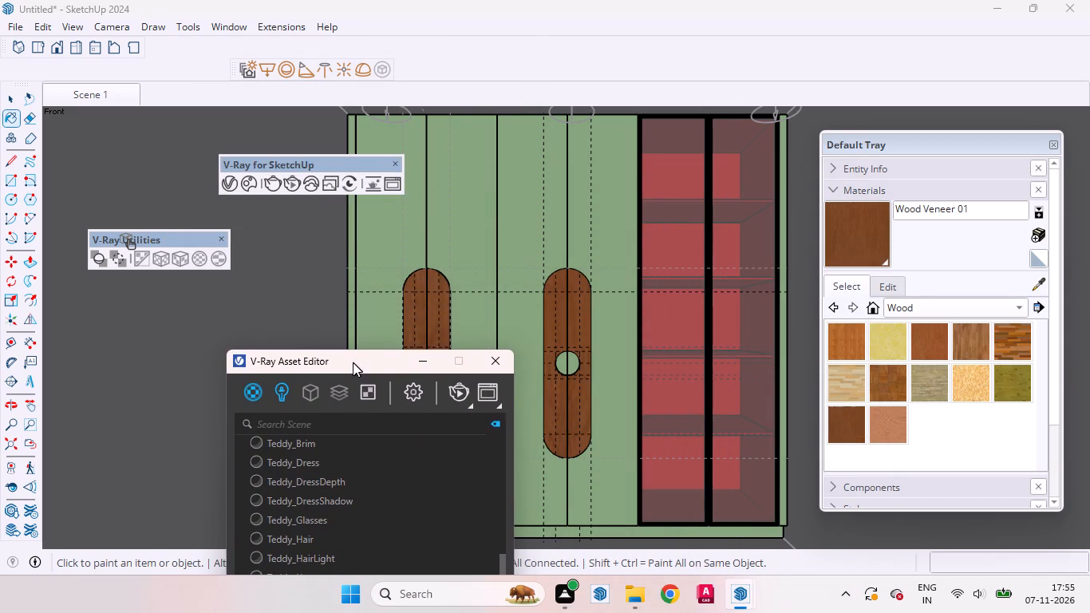
drag(353, 362, 328, 160)
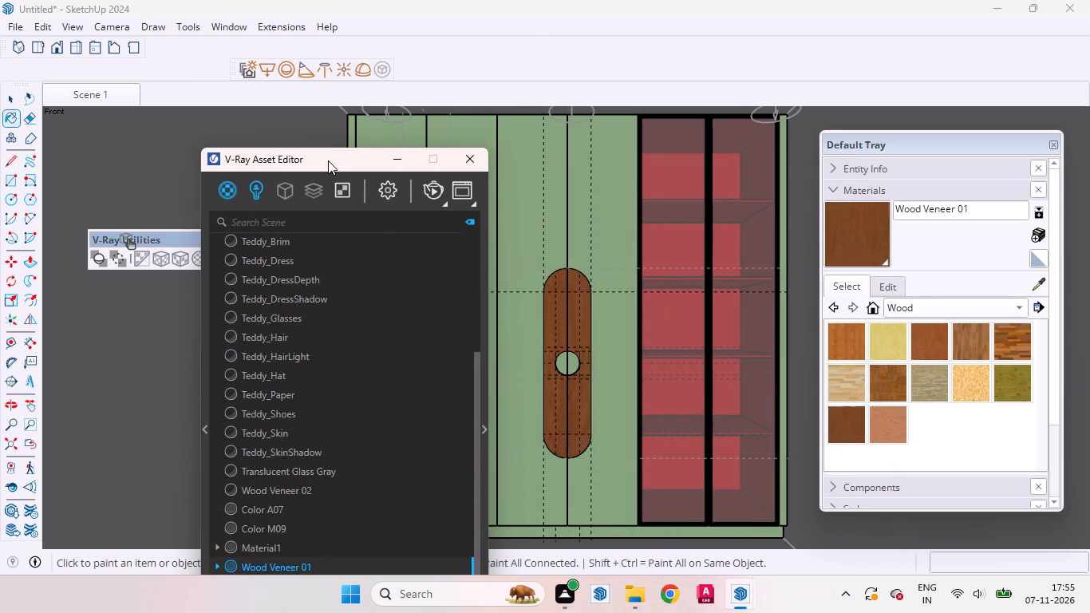
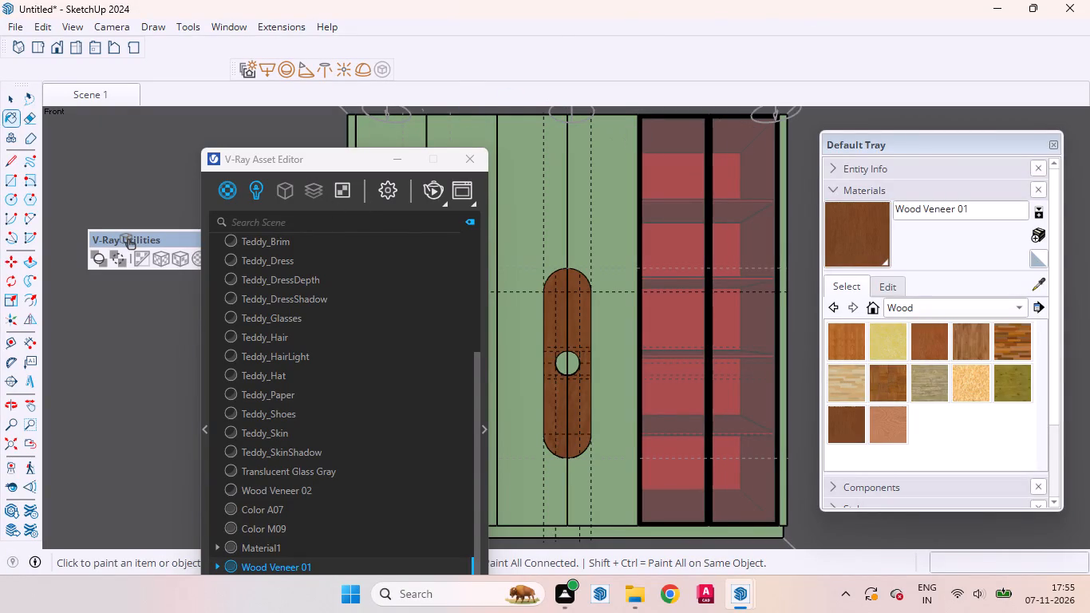
Move the V-Ray Asset Editor aside so the whole wardrobe front is unobstructed.
key(space)
drag(333, 158, 513, 167)
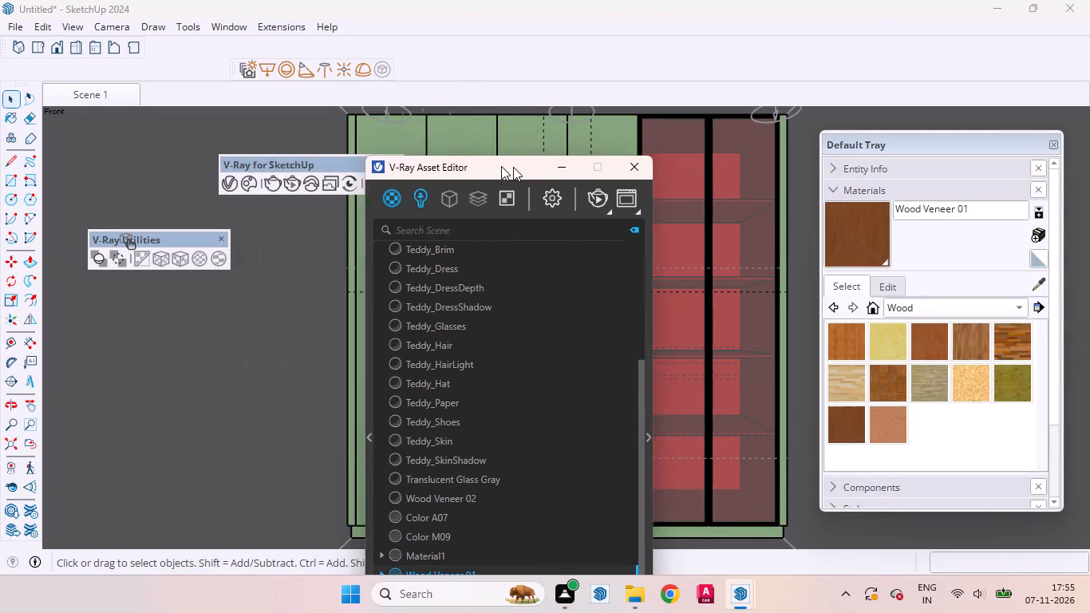
drag(513, 167, 348, 162)
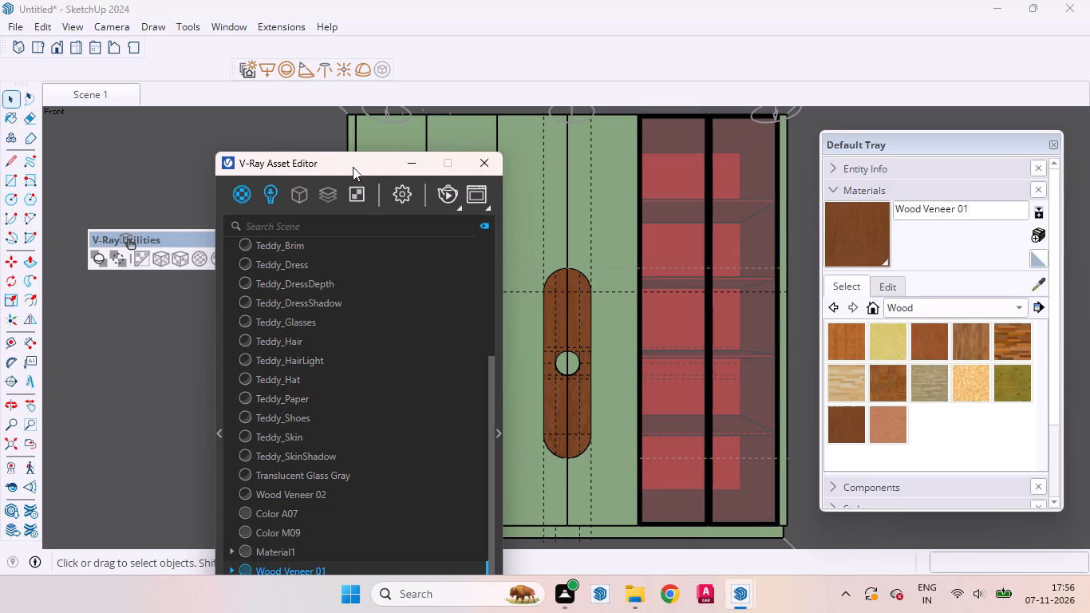
drag(353, 167, 670, 129)
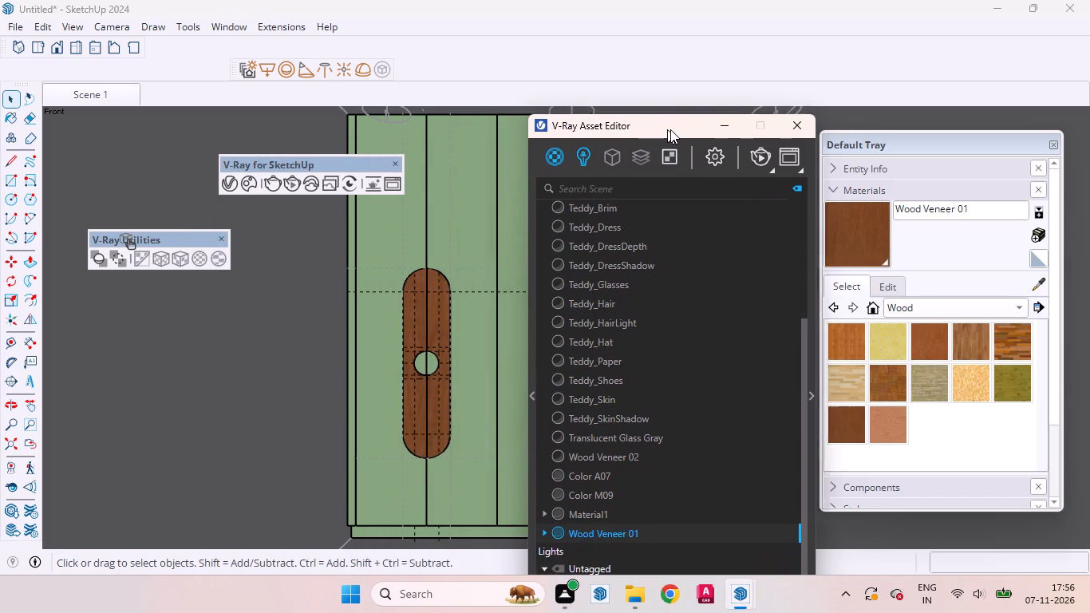
drag(670, 129, 694, 116)
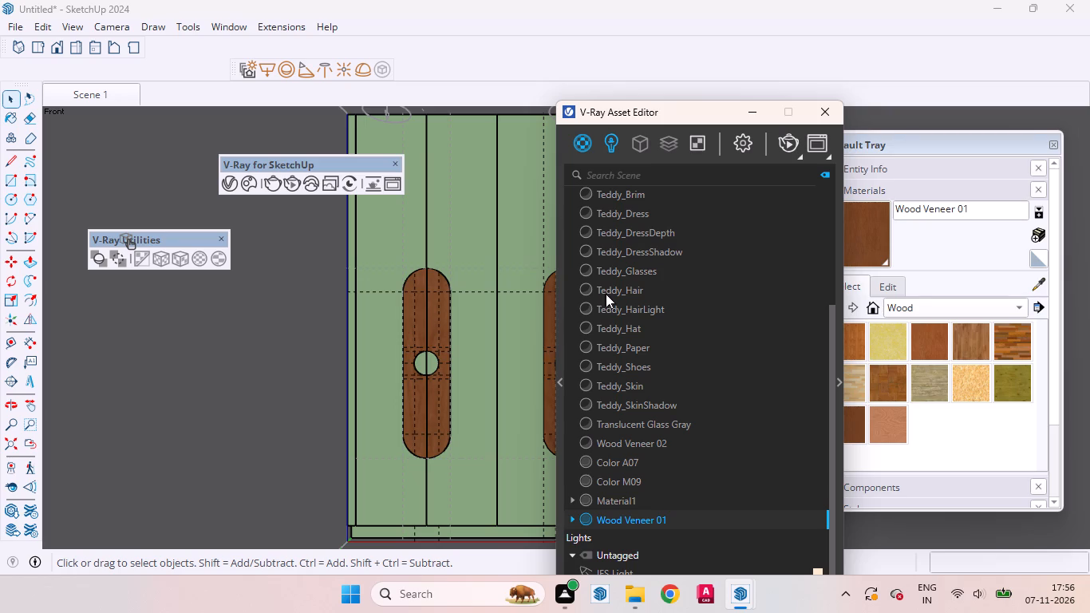
drag(656, 110, 922, 141)
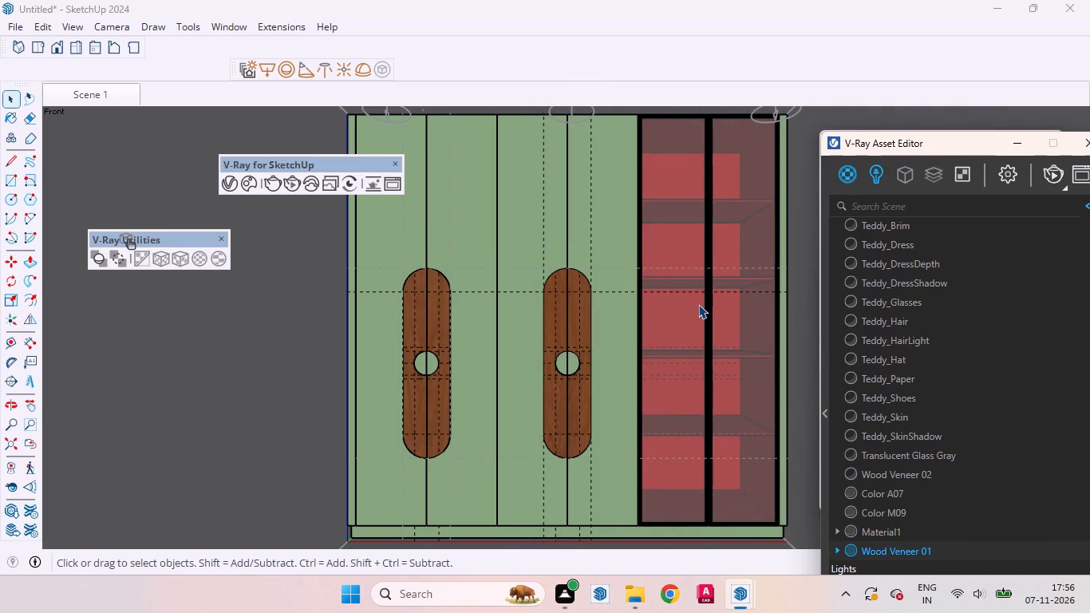
Hide the two translucent glass door faces in front of the red shelving compartment.
key(space)
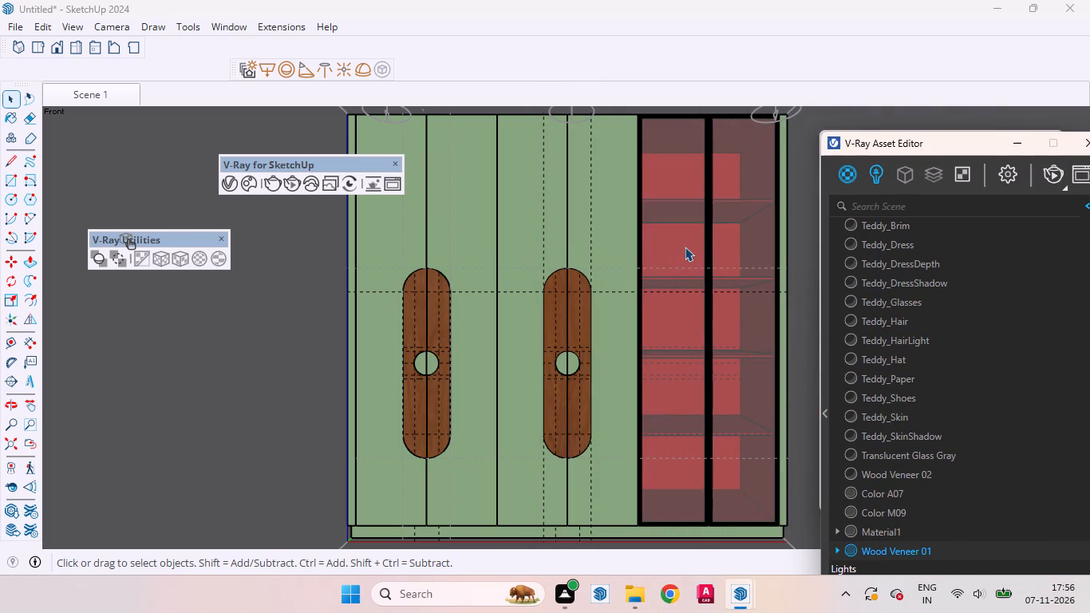
click(685, 247)
right_click(685, 247)
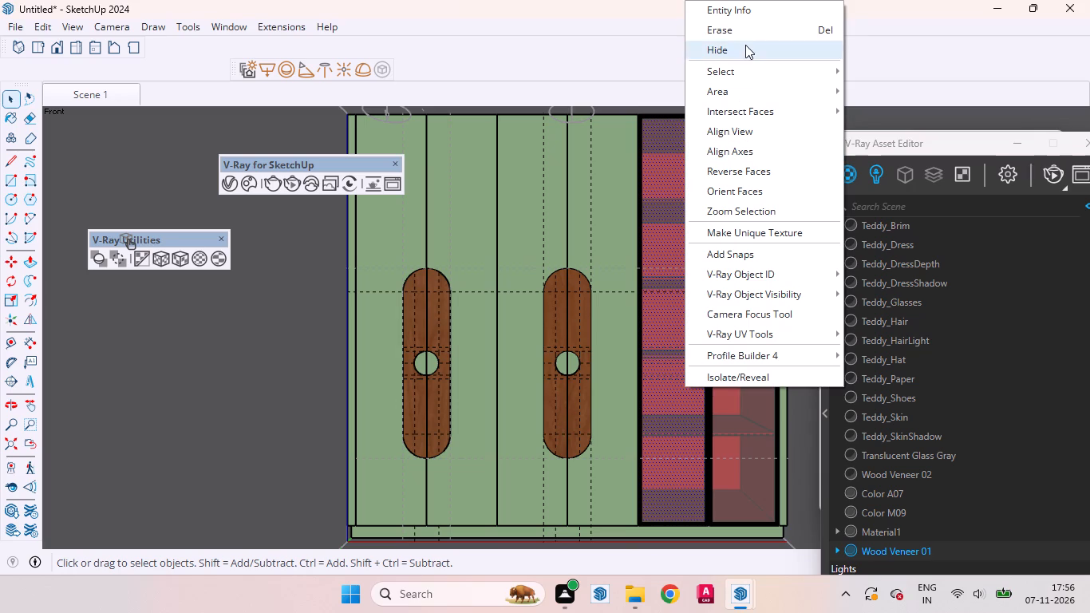
click(741, 45)
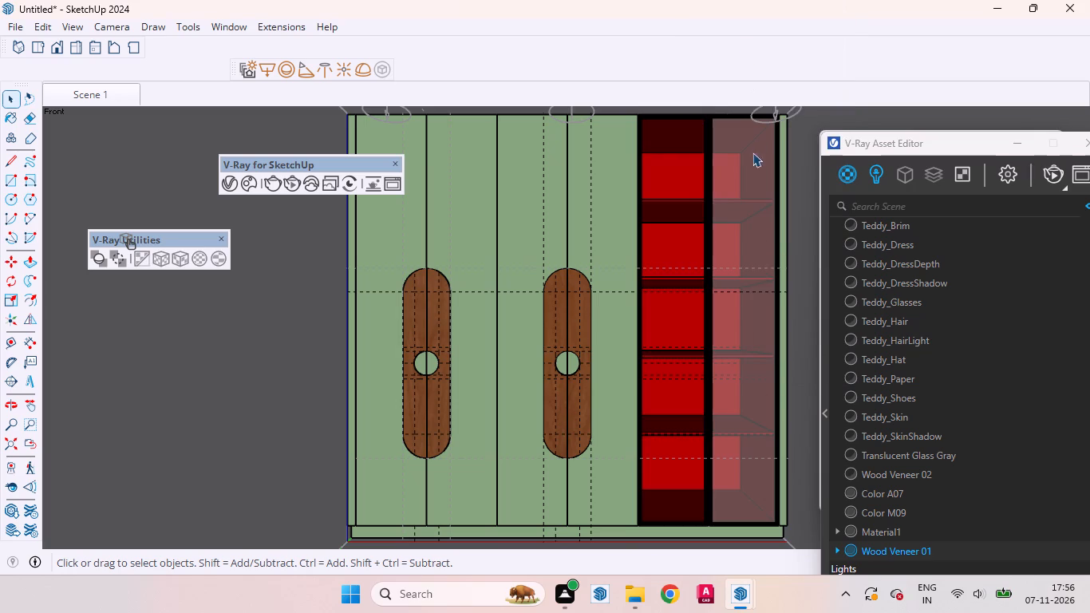
click(744, 165)
right_click(744, 165)
click(779, 211)
Place a vertical guide on the red compartment's inner side panel, offset from its back corner edge to about mid-depth.
scroll(761, 218, up, 4)
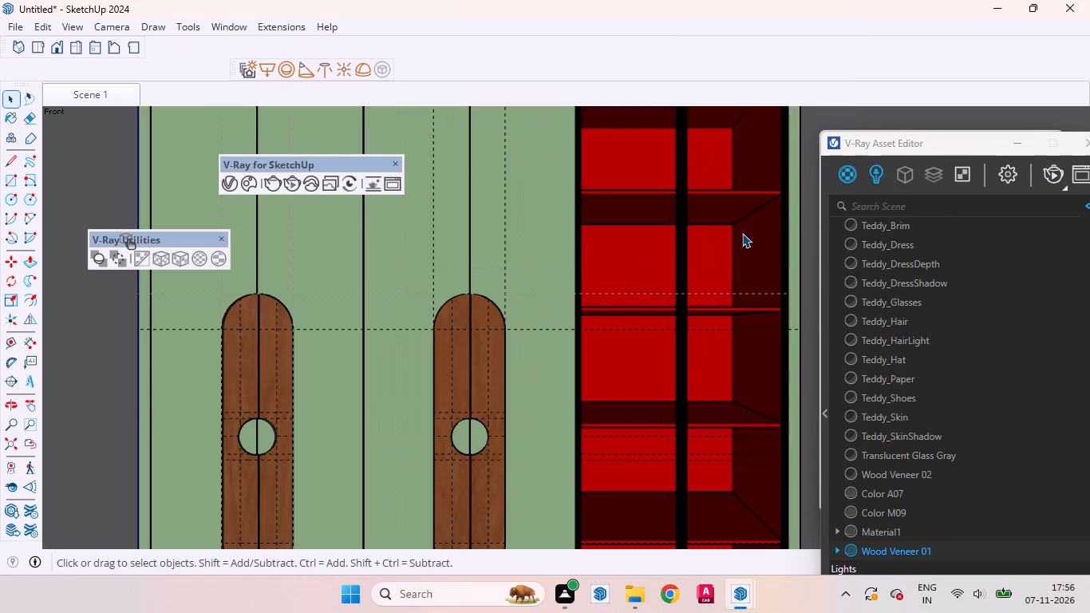
middle_drag(742, 241, 662, 322)
scroll(627, 220, up, 14)
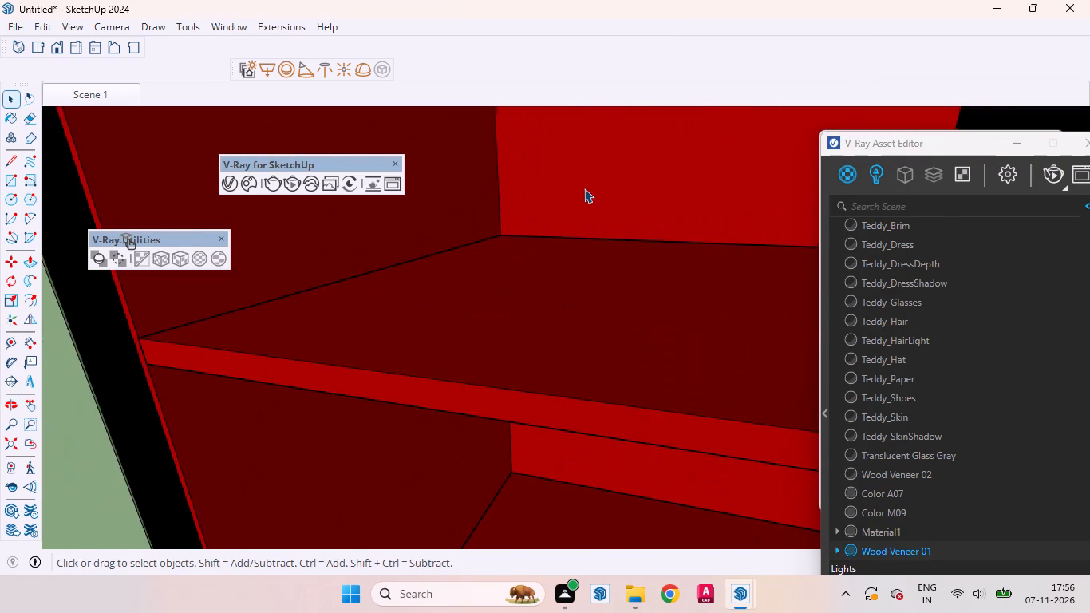
middle_drag(546, 180, 562, 172)
scroll(721, 159, down, 4)
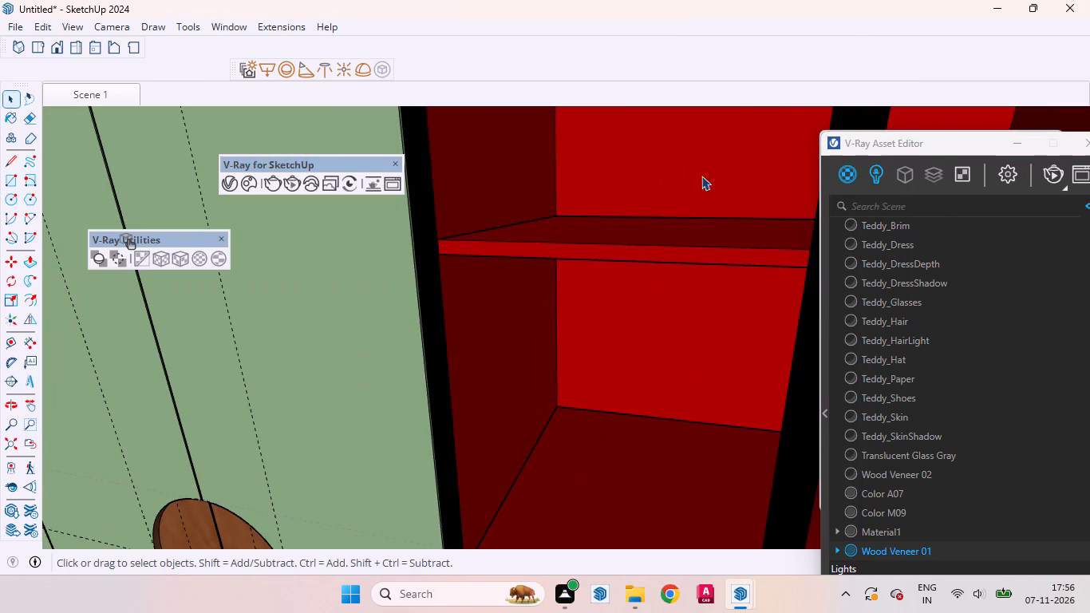
scroll(614, 266, down, 2)
scroll(621, 275, up, 1)
scroll(622, 275, down, 3)
middle_drag(619, 267, 625, 212)
scroll(645, 251, down, 2)
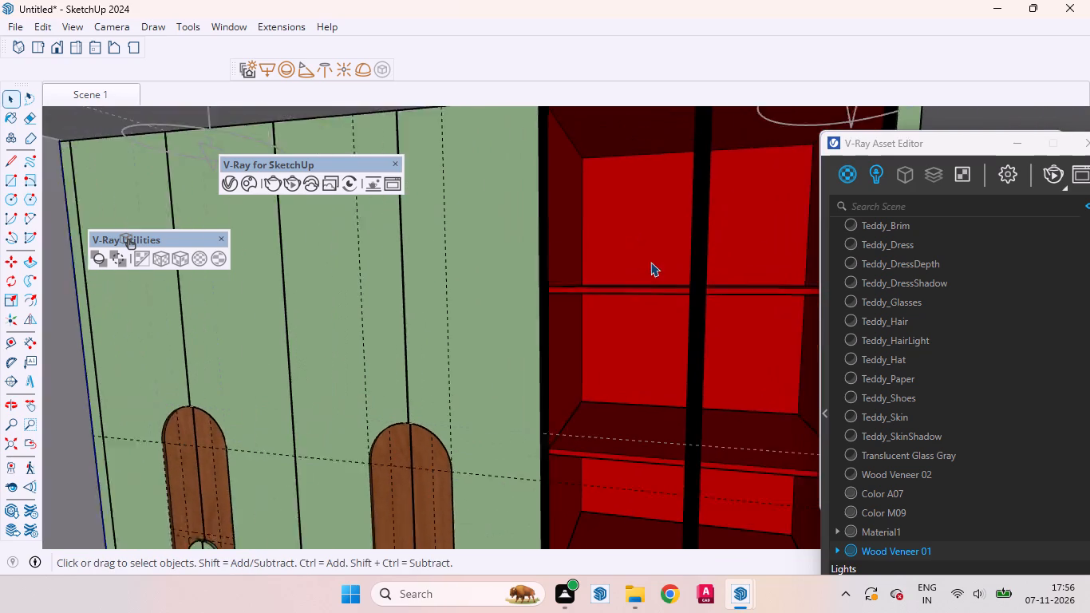
scroll(650, 262, down, 1)
scroll(617, 180, up, 3)
middle_drag(600, 184, 575, 196)
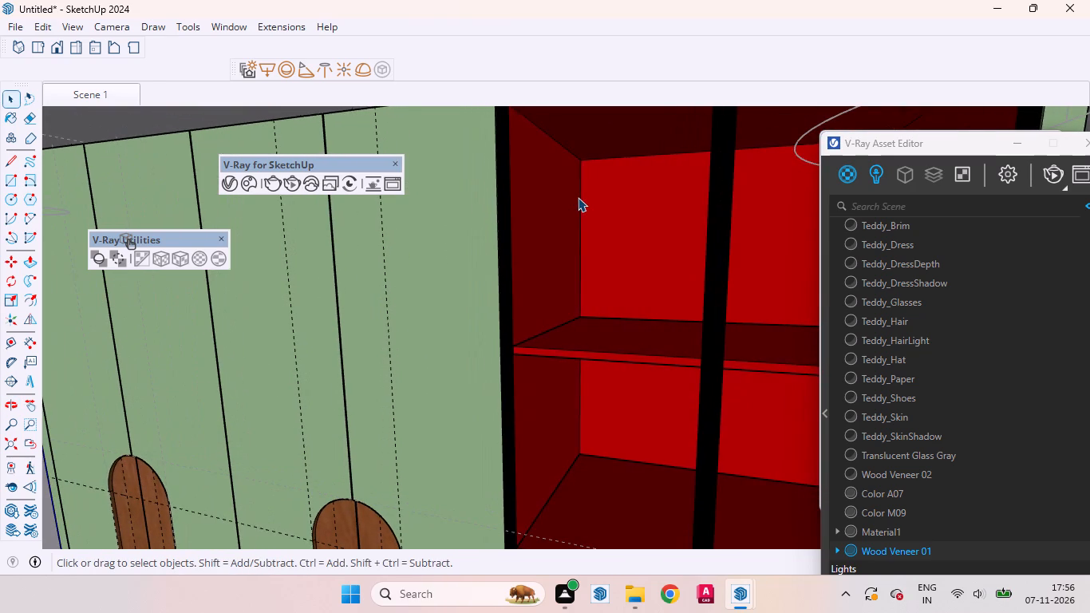
key(t)
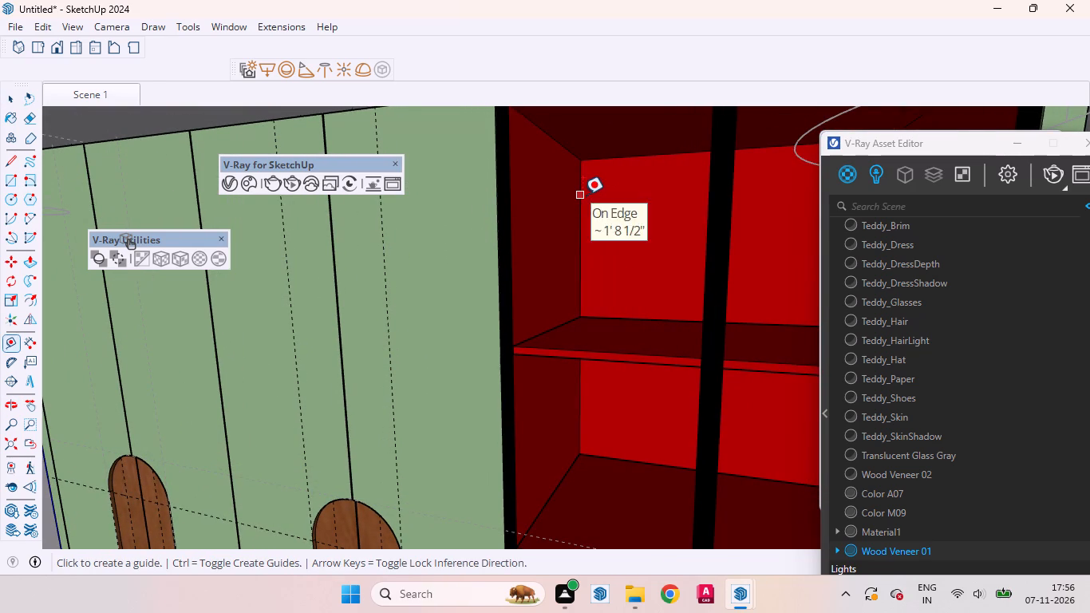
click(583, 195)
middle_drag(554, 183, 469, 165)
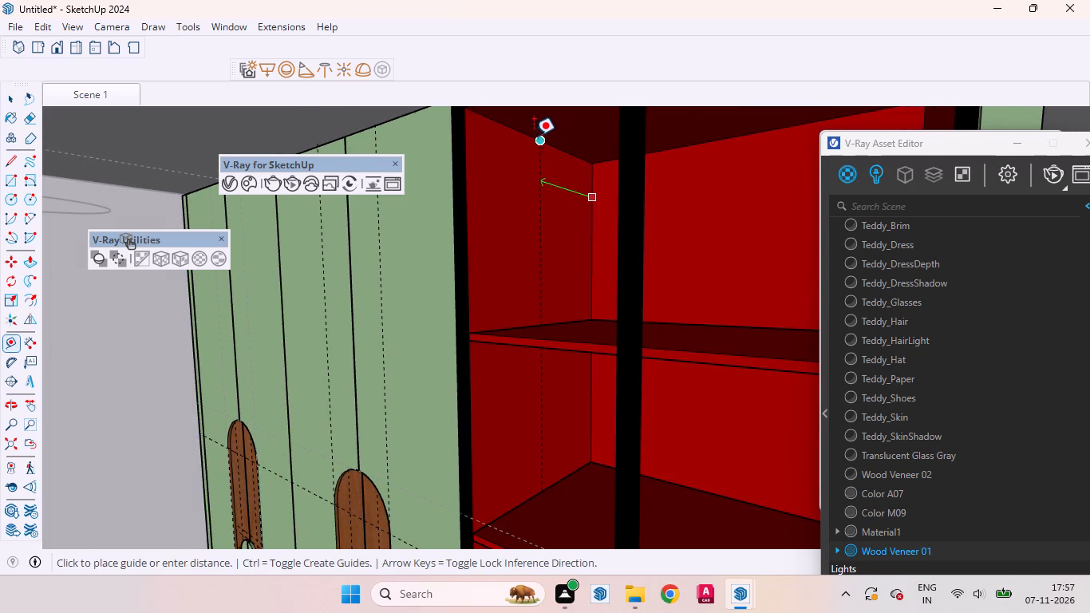
click(527, 134)
Add a second vertical guide on the same side panel, 1 inch from the first guide.
scroll(530, 160, up, 8)
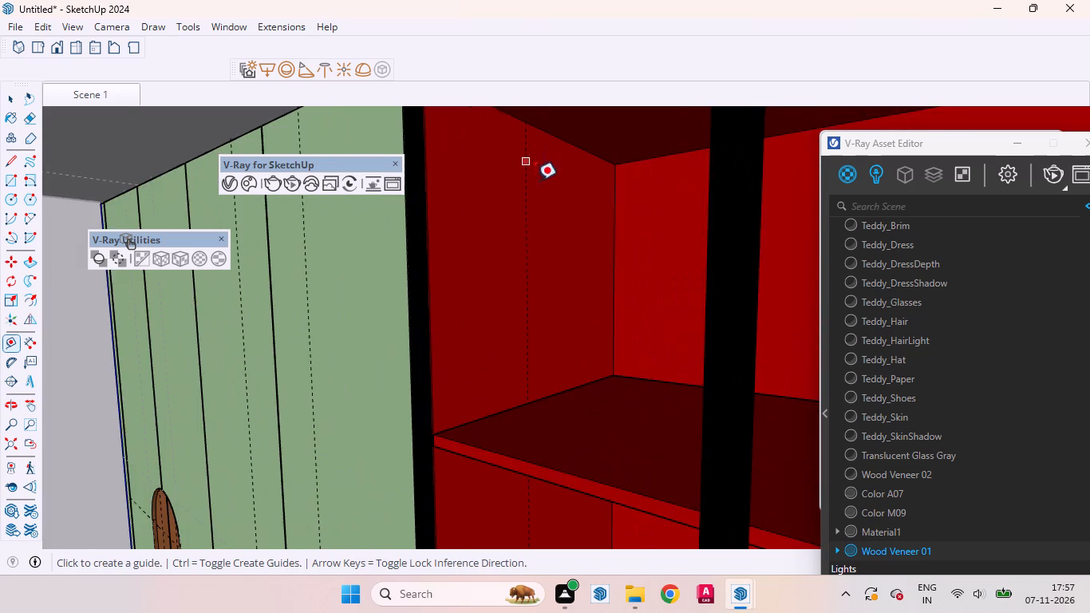
middle_drag(536, 191, 491, 255)
scroll(533, 226, up, 5)
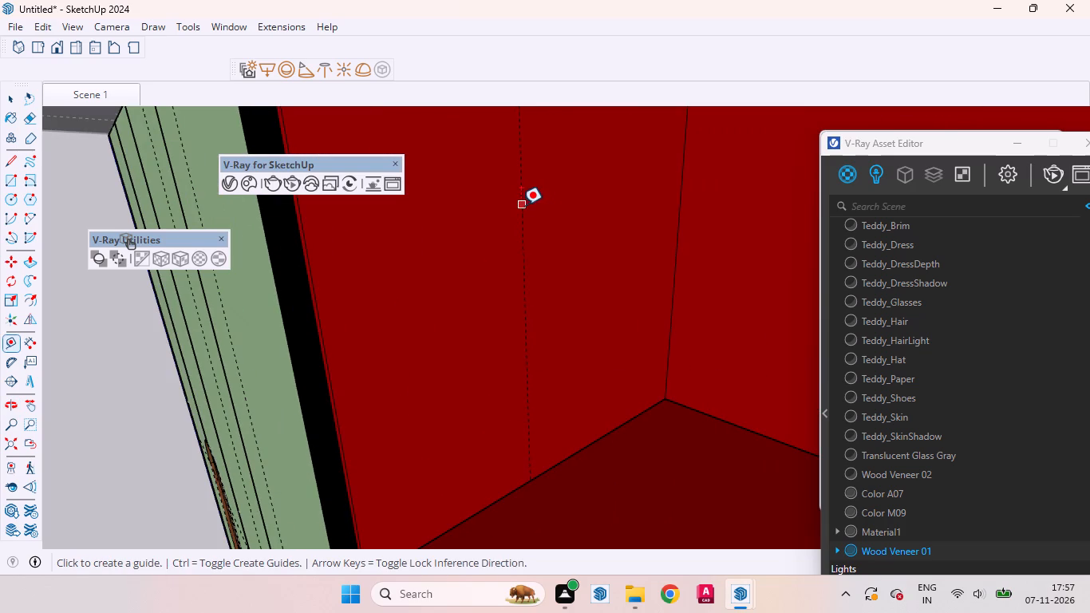
click(521, 205)
key(1)
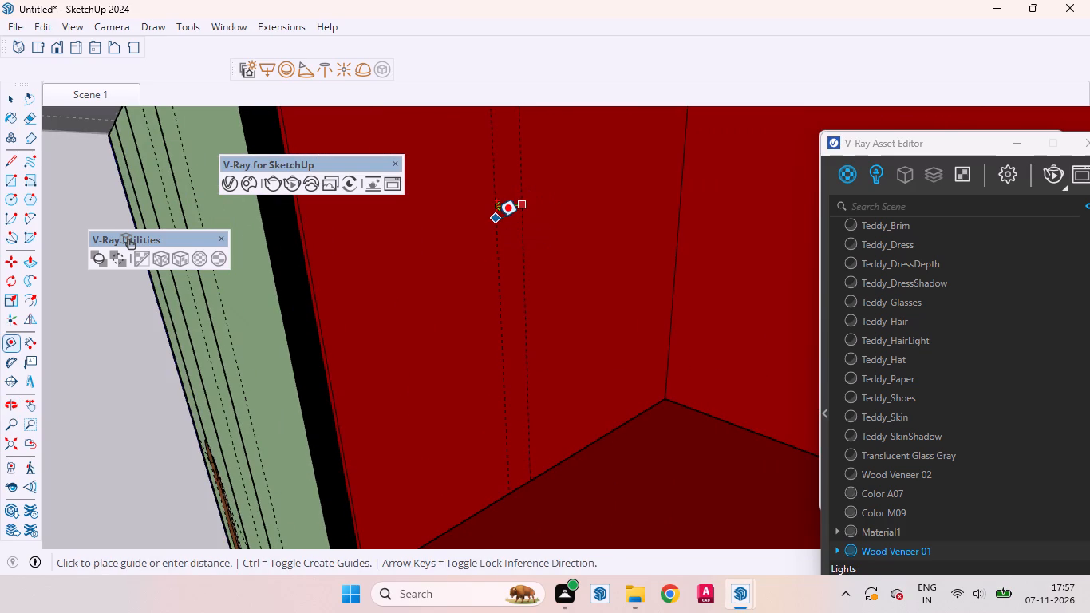
key(Return)
Draw a narrow V-Ray rectangle light between the two guides, from the top of the red compartment's side panel down to its bottom.
scroll(602, 203, down, 17)
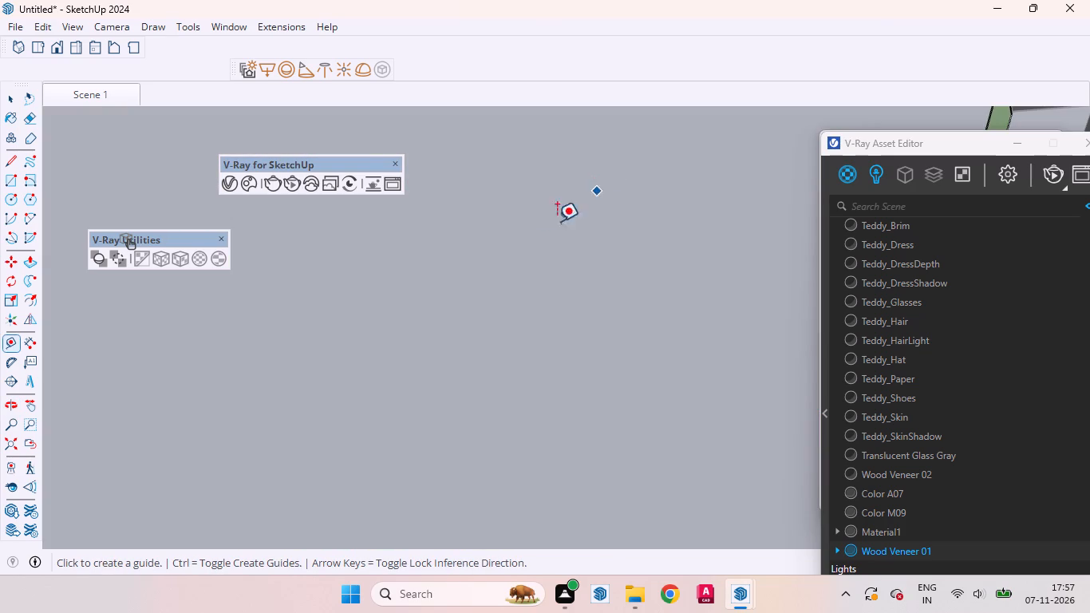
click(33, 436)
middle_drag(405, 319, 475, 214)
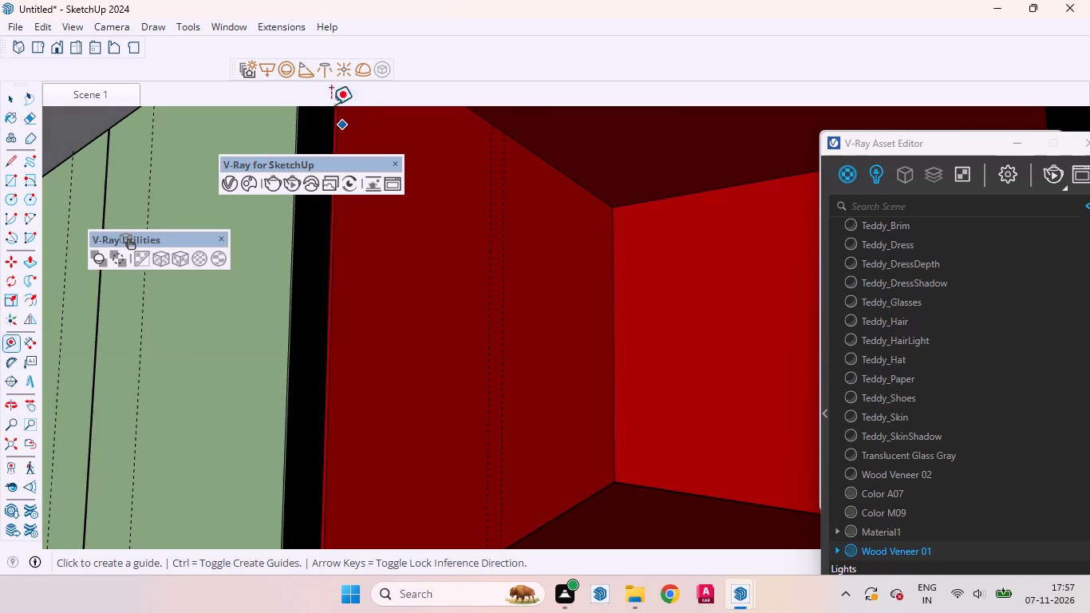
click(265, 68)
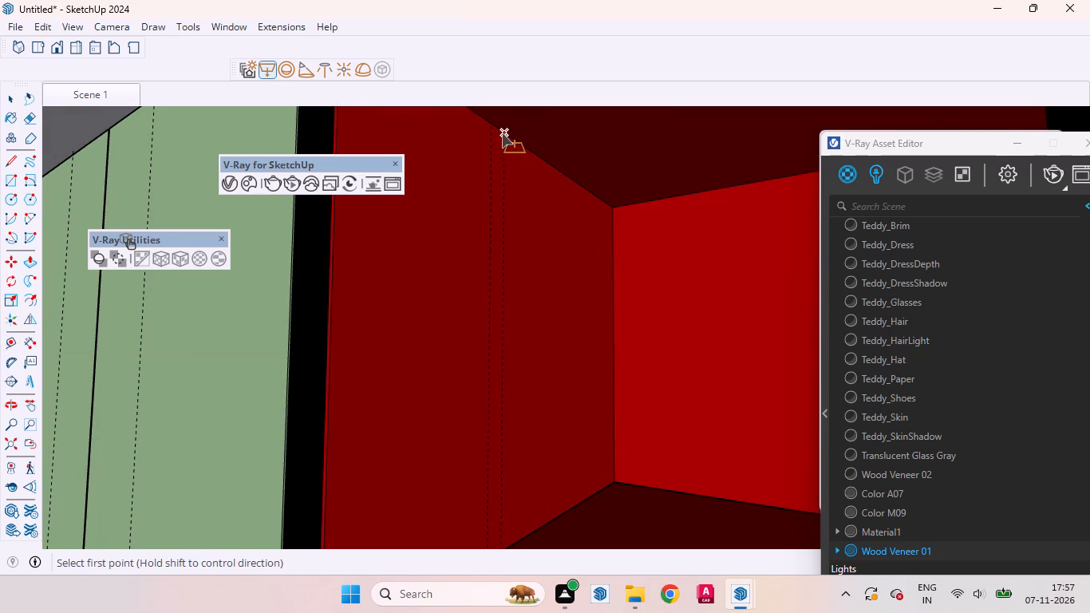
click(502, 133)
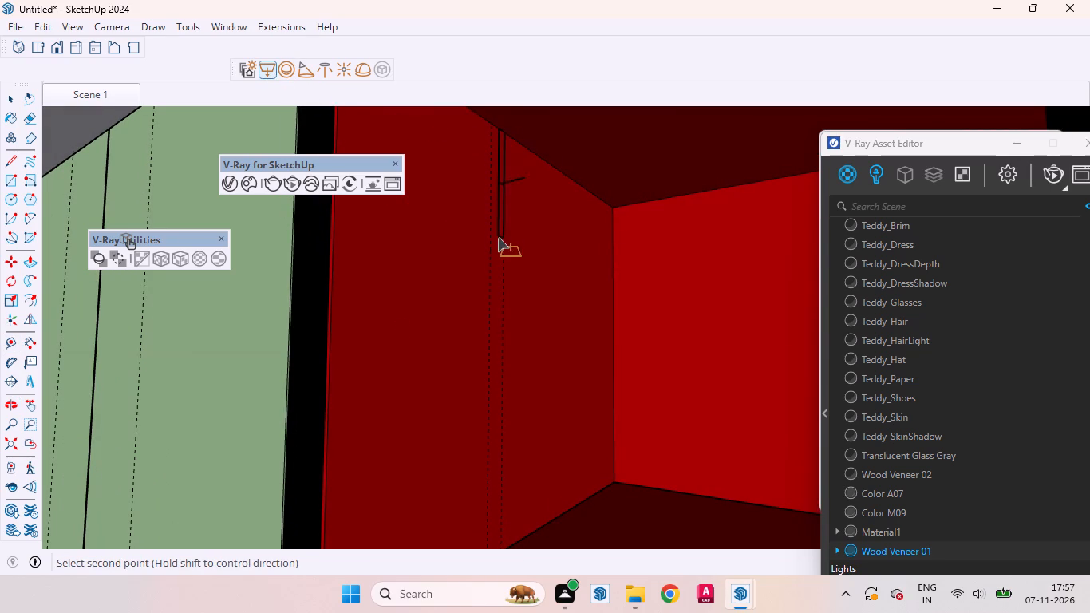
scroll(501, 283, down, 18)
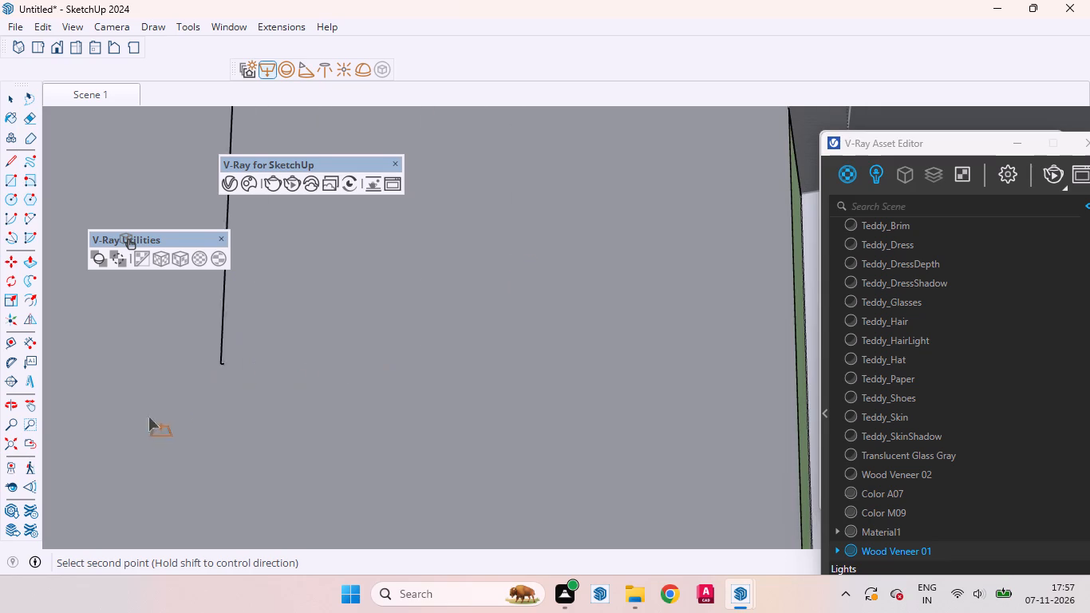
click(34, 443)
middle_drag(559, 363, 733, 362)
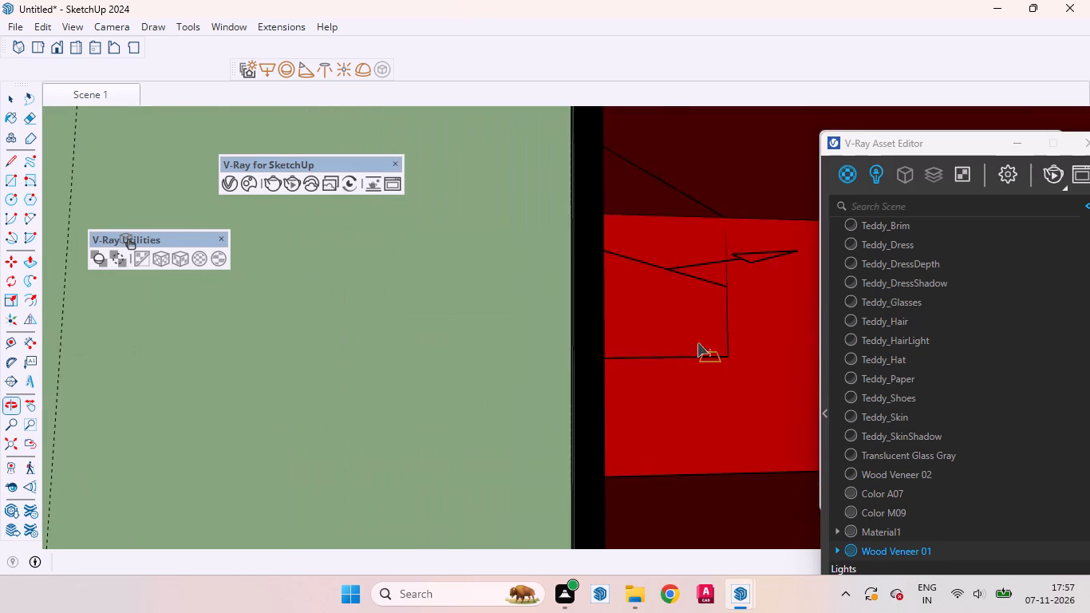
scroll(635, 295, down, 14)
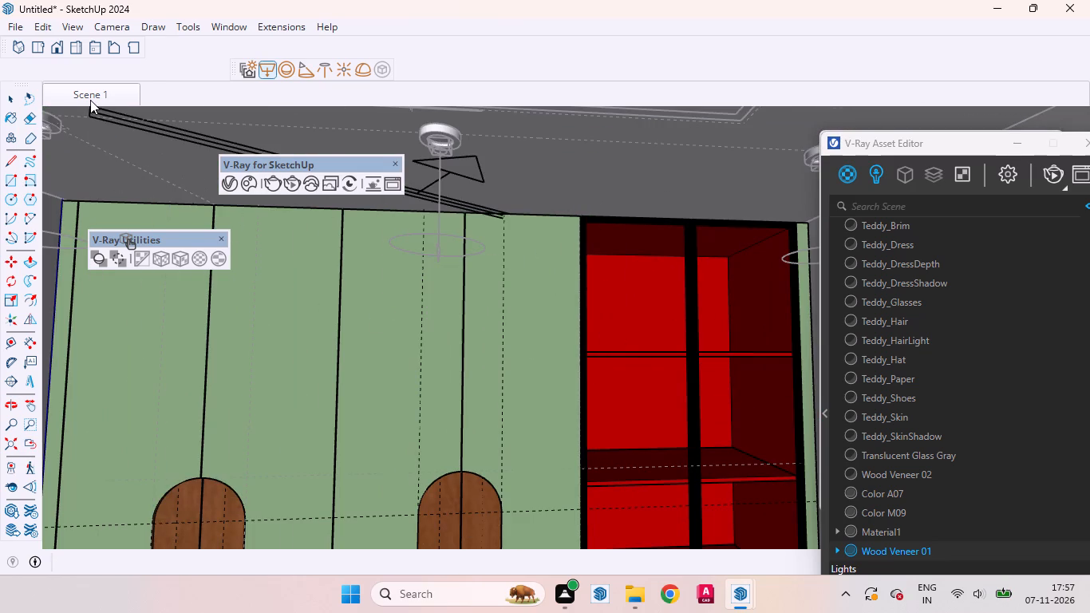
click(90, 99)
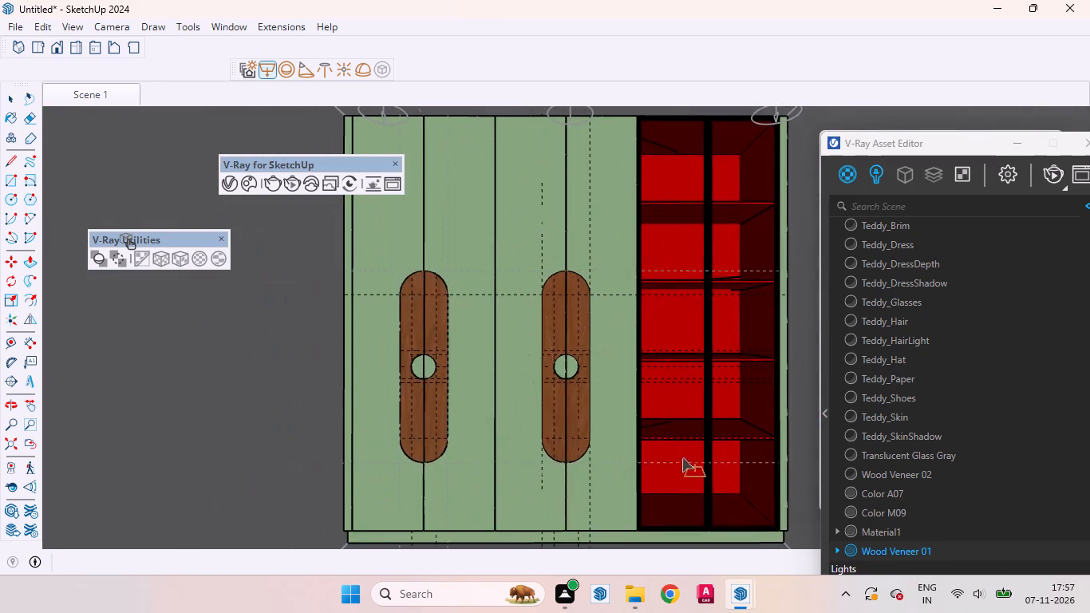
scroll(684, 488, up, 3)
middle_drag(649, 492, 530, 508)
scroll(623, 508, up, 5)
scroll(623, 508, down, 1)
scroll(623, 508, up, 2)
scroll(598, 457, down, 7)
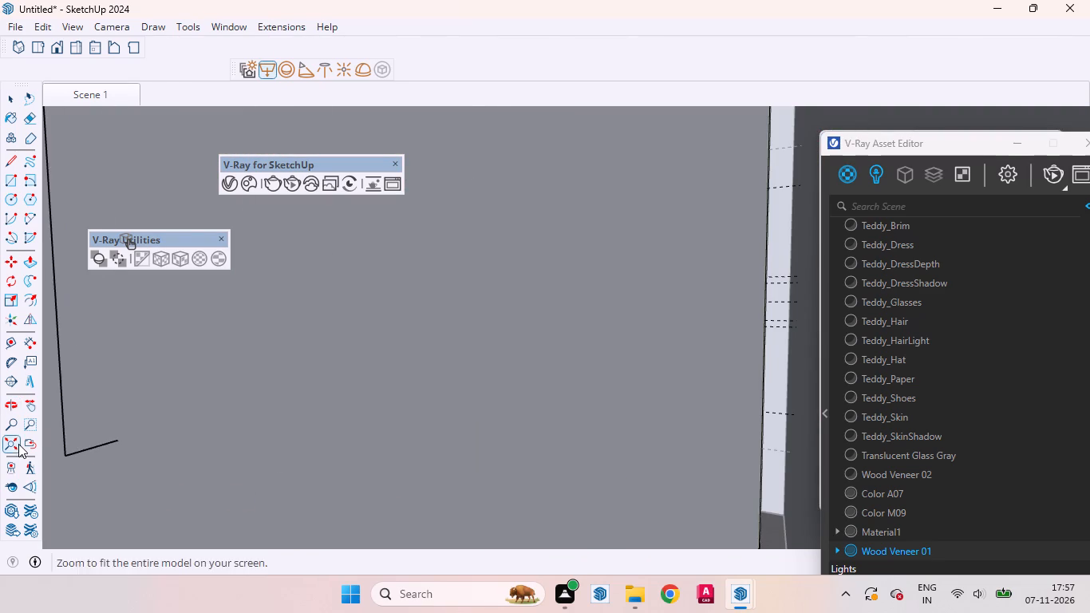
click(26, 447)
scroll(579, 526, up, 2)
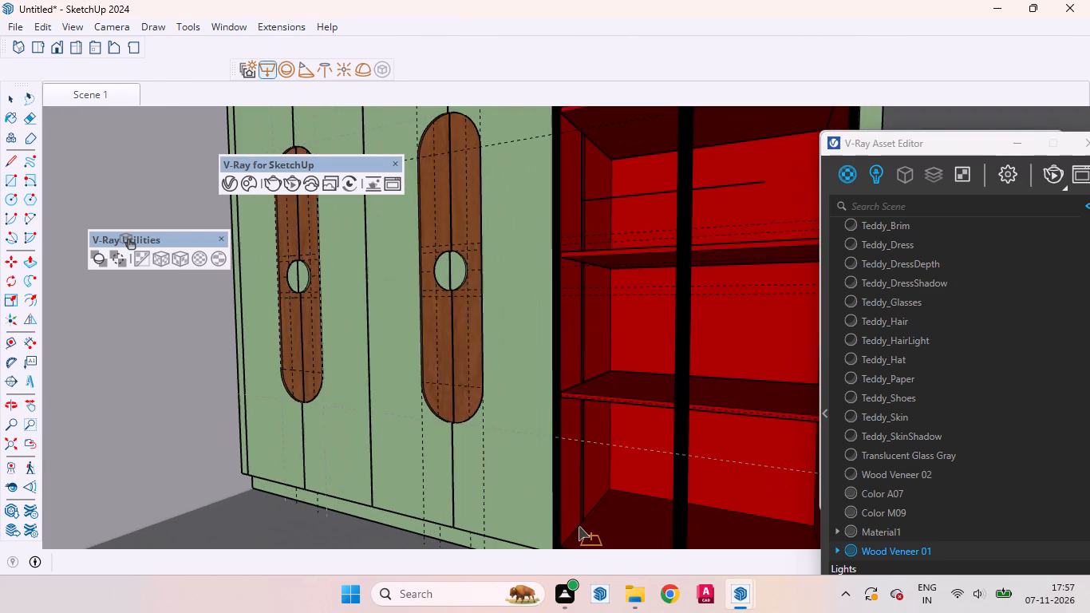
scroll(579, 526, up, 20)
scroll(579, 526, up, 2)
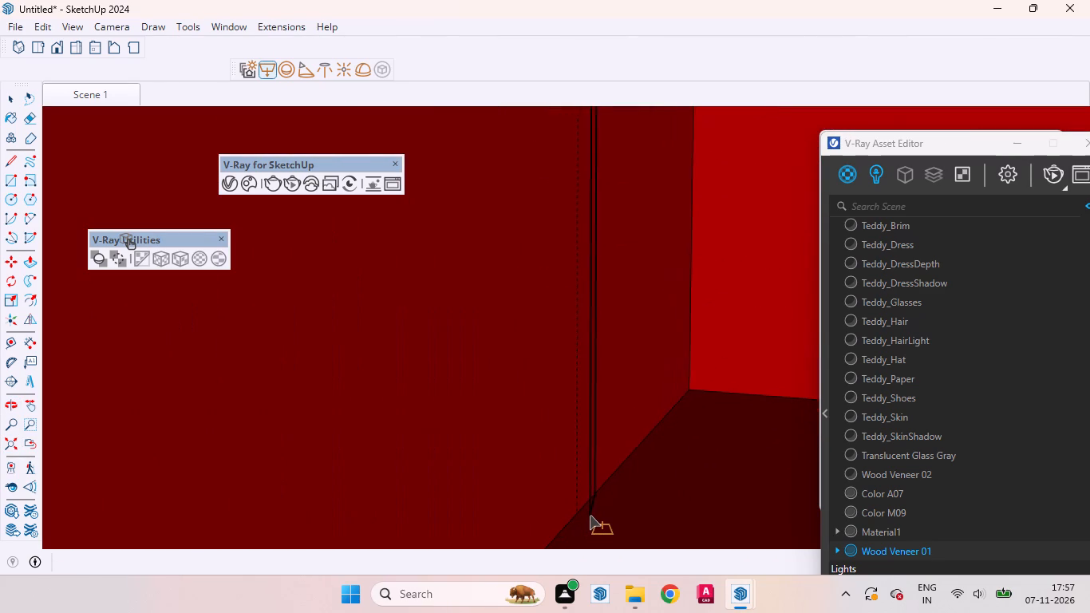
scroll(590, 515, up, 1)
click(577, 512)
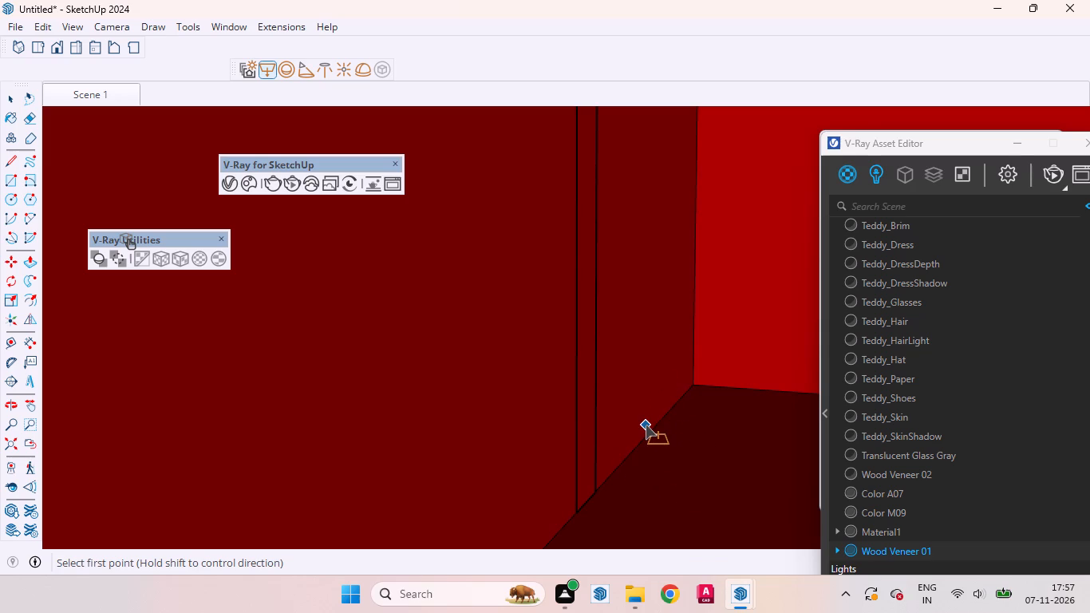
key(space)
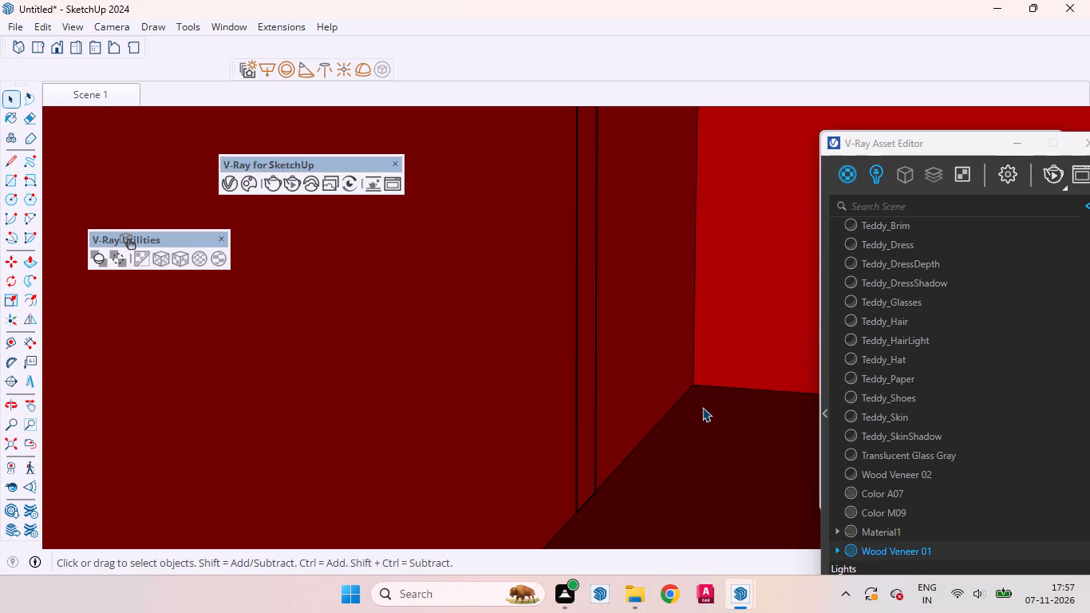
Copy the narrow rectangle light from its side panel across to the opposite inner side panel of the red compartment.
scroll(702, 407, down, 1)
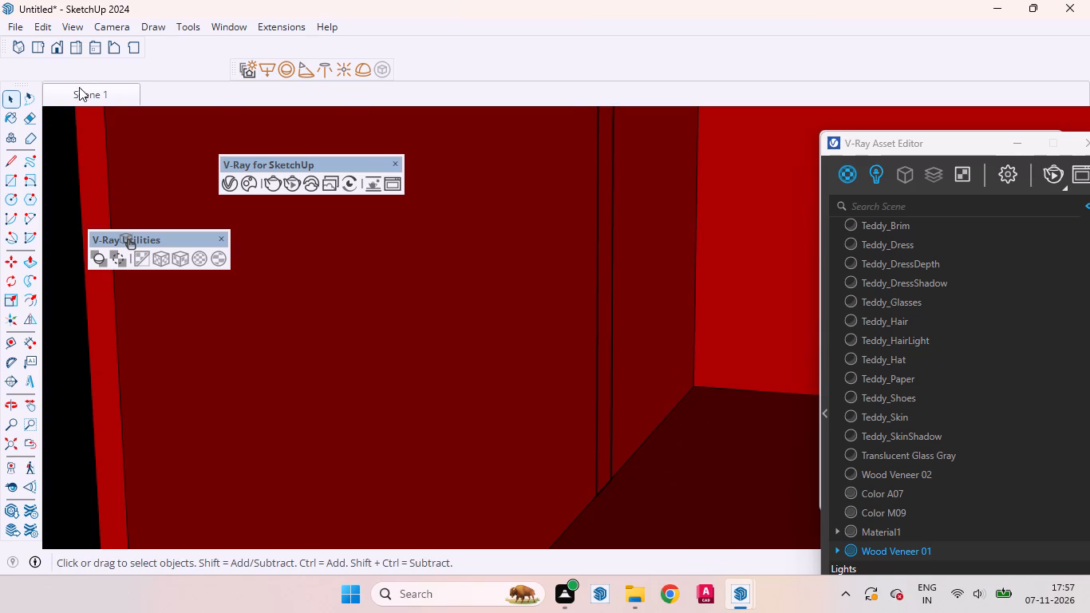
click(84, 99)
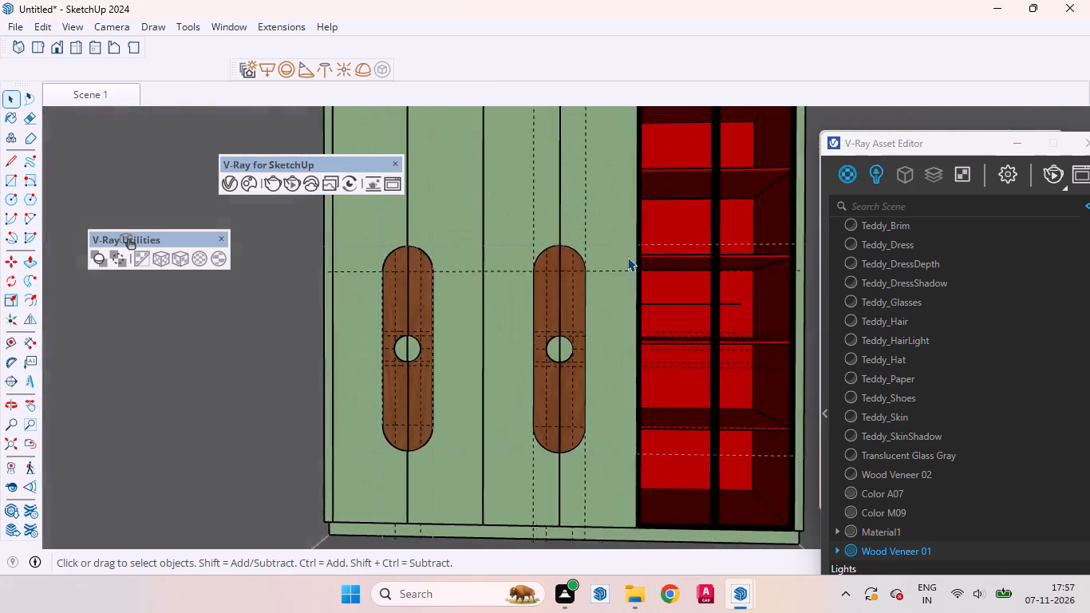
click(689, 322)
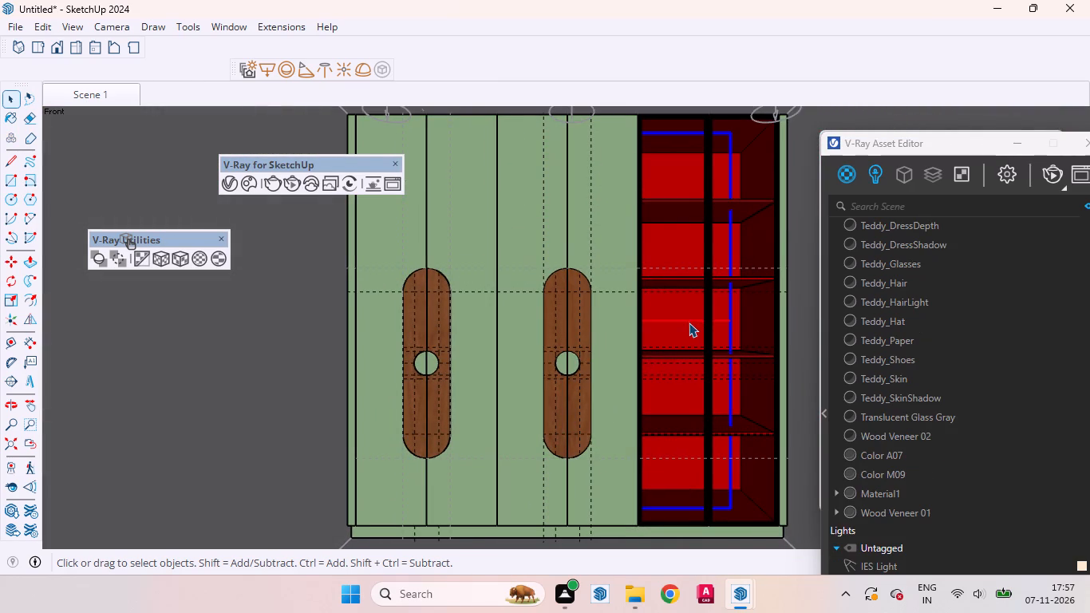
key(m)
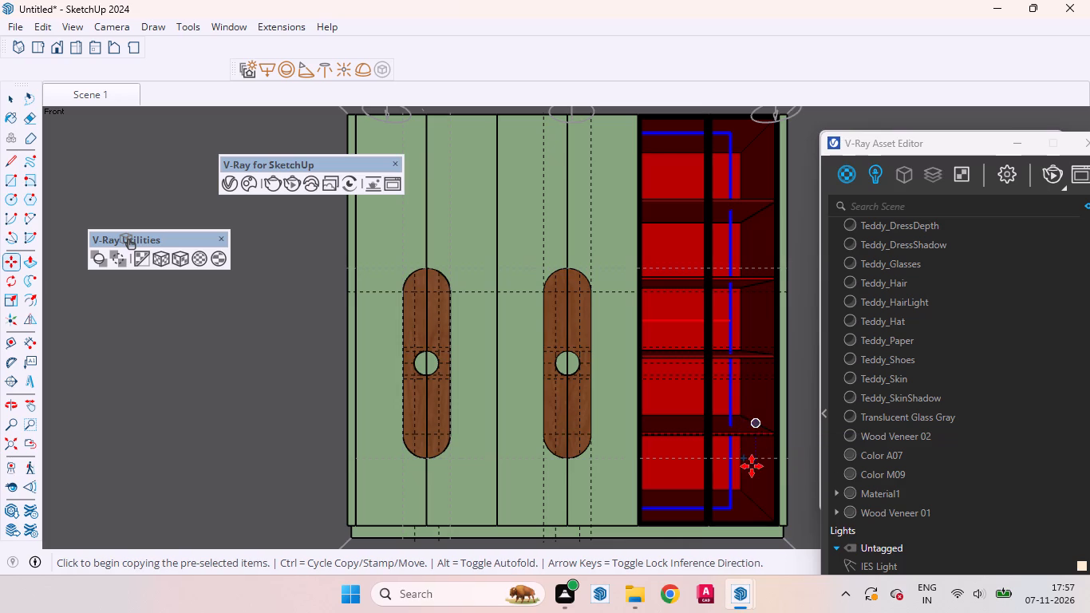
scroll(752, 461, up, 5)
scroll(749, 461, down, 4)
middle_drag(701, 471, 646, 478)
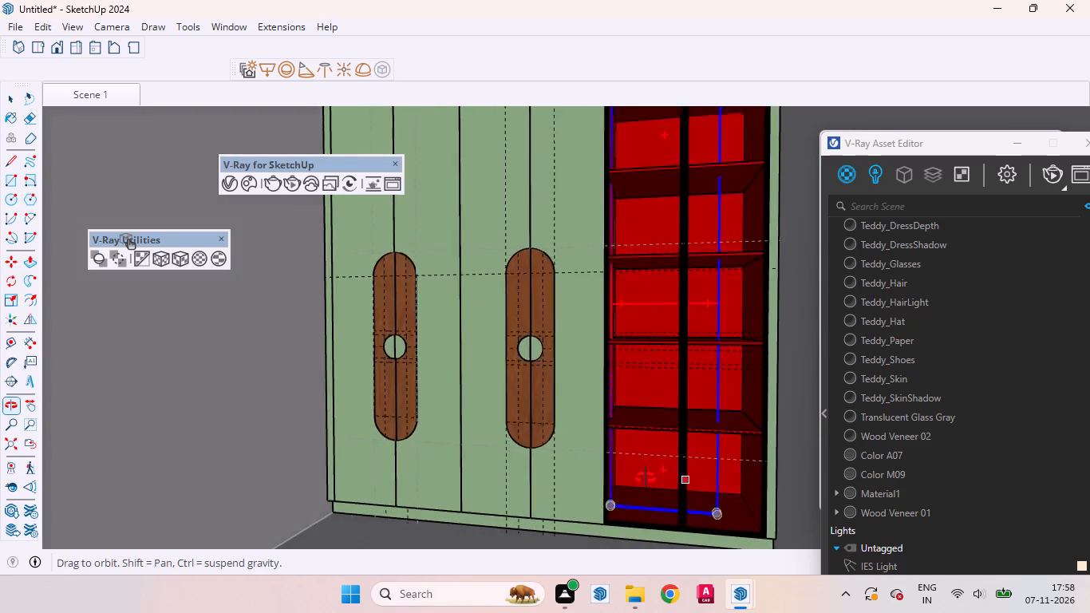
middle_drag(646, 478, 626, 516)
scroll(627, 516, up, 9)
scroll(639, 414, down, 5)
scroll(640, 543, up, 6)
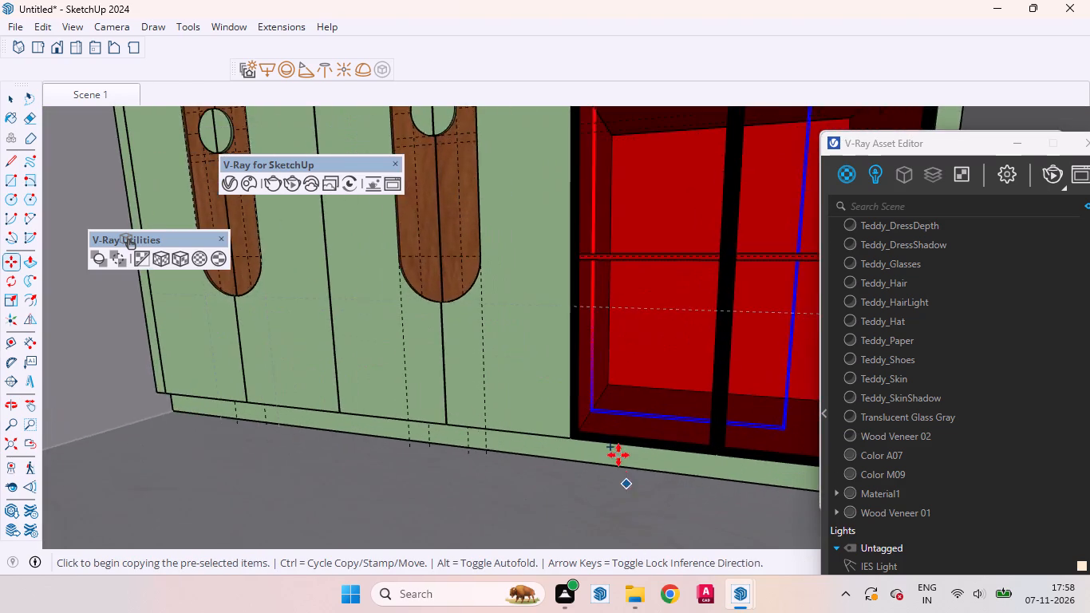
scroll(618, 455, up, 2)
scroll(618, 455, down, 2)
scroll(618, 454, up, 5)
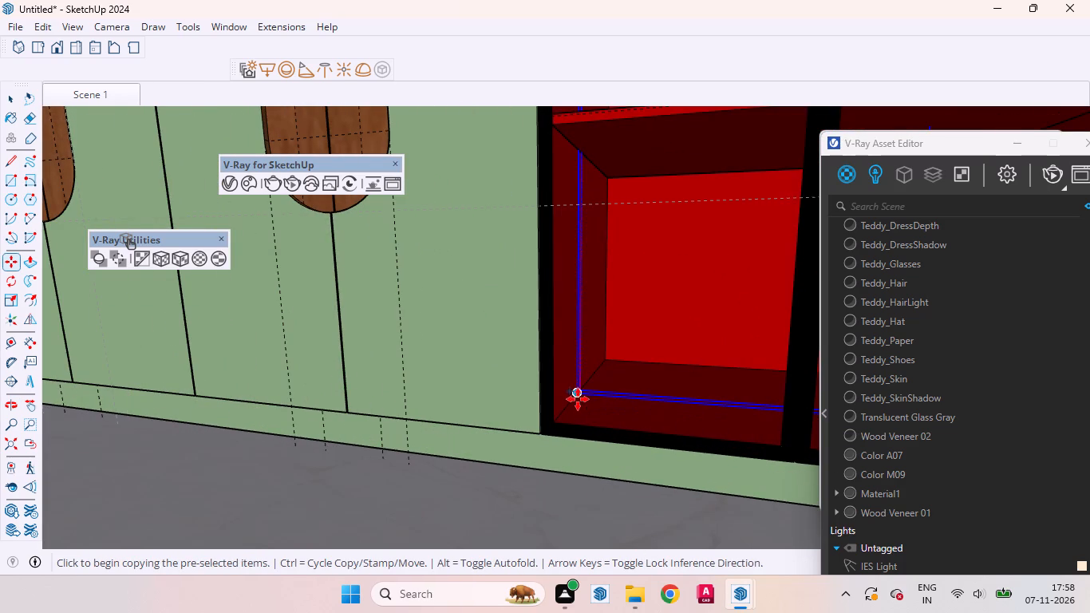
click(578, 394)
scroll(627, 402, down, 10)
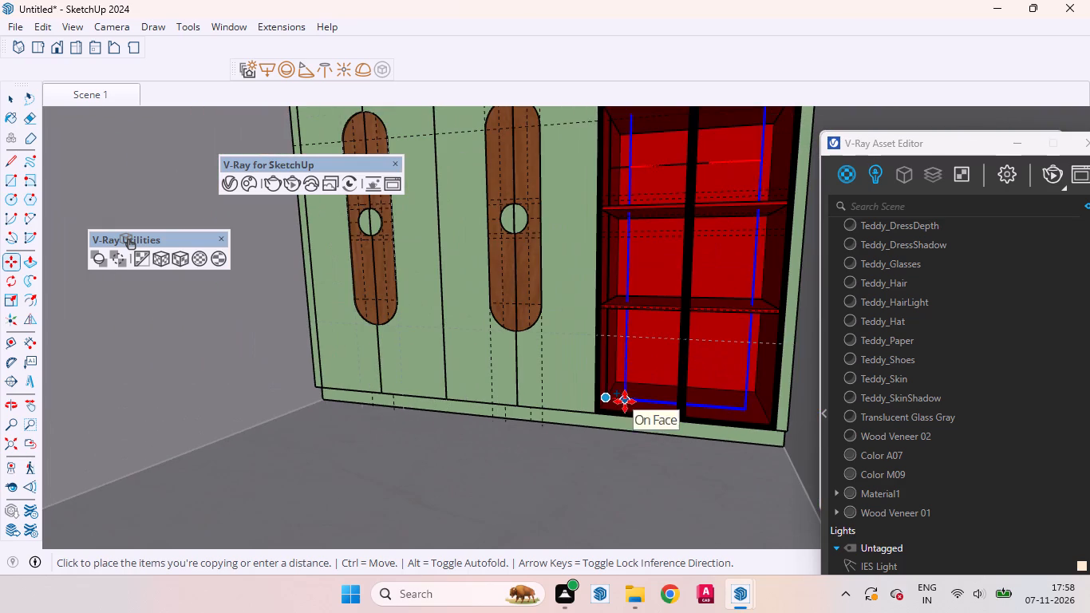
scroll(740, 411, up, 1)
scroll(740, 411, down, 1)
scroll(740, 411, up, 5)
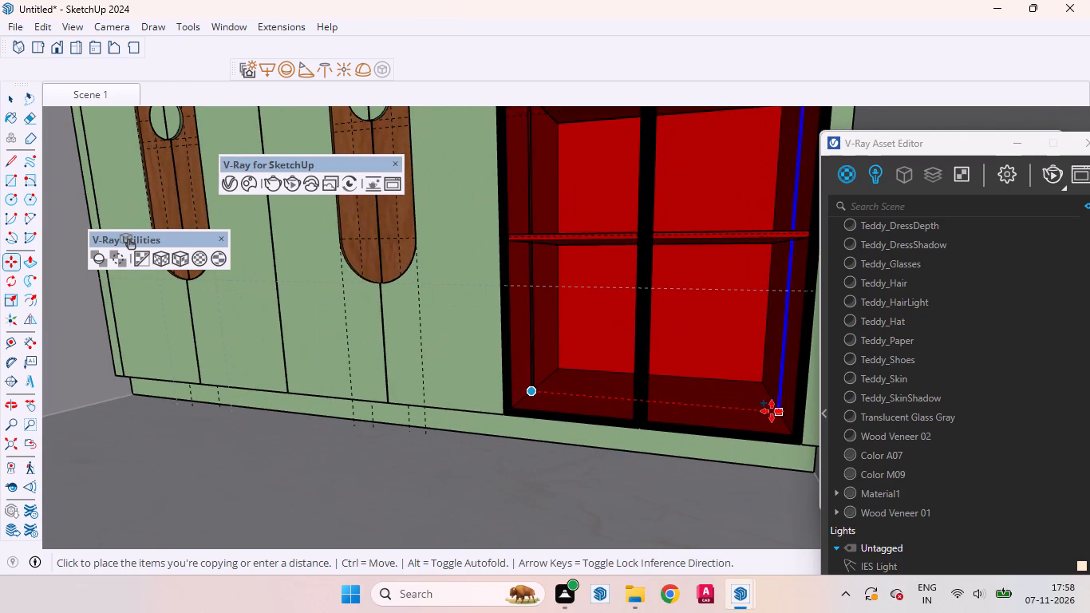
click(780, 412)
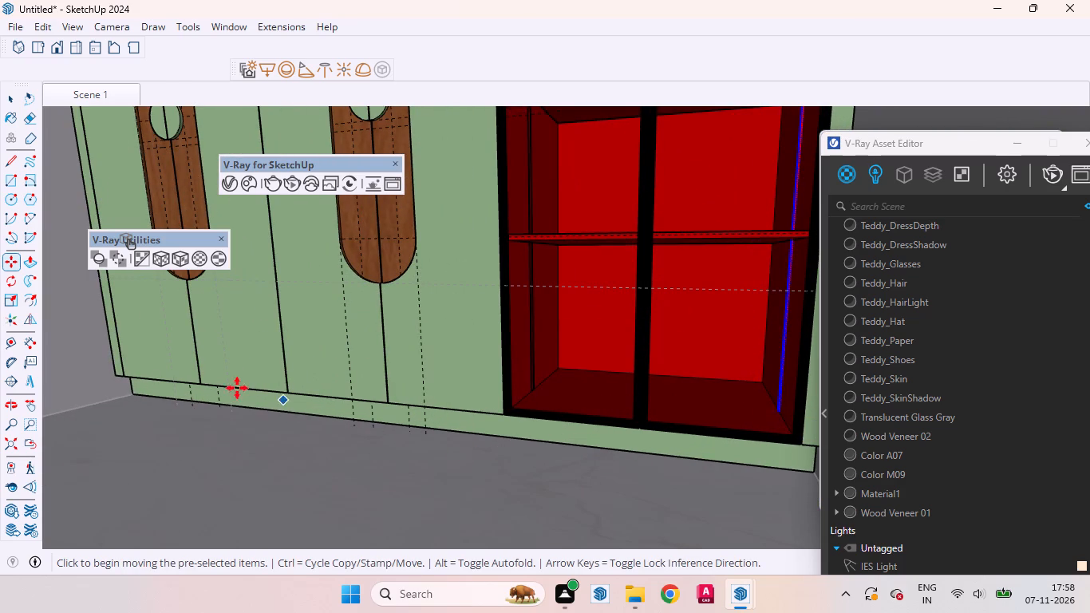
Flip the copied rectangle light across the compartment's width so it faces inward, and return to the Scene 1 view.
key(space)
click(29, 316)
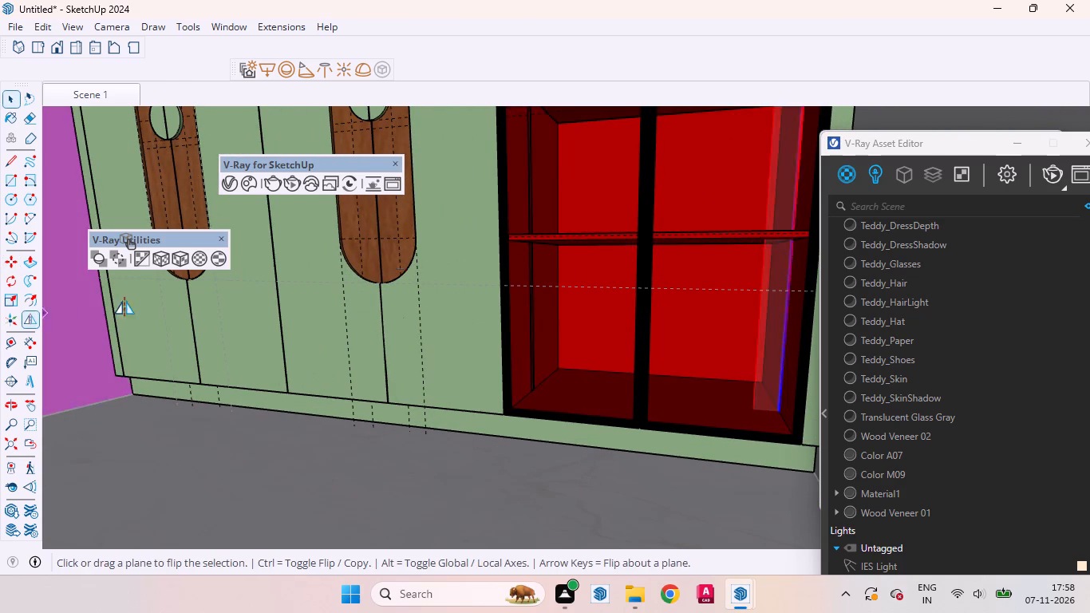
click(811, 213)
key(space)
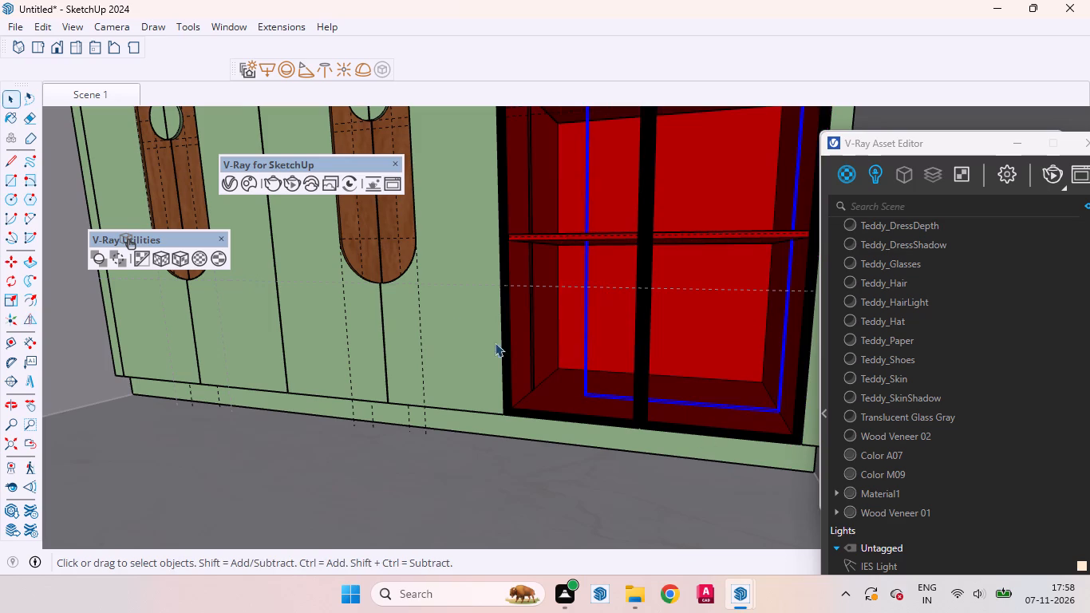
click(107, 101)
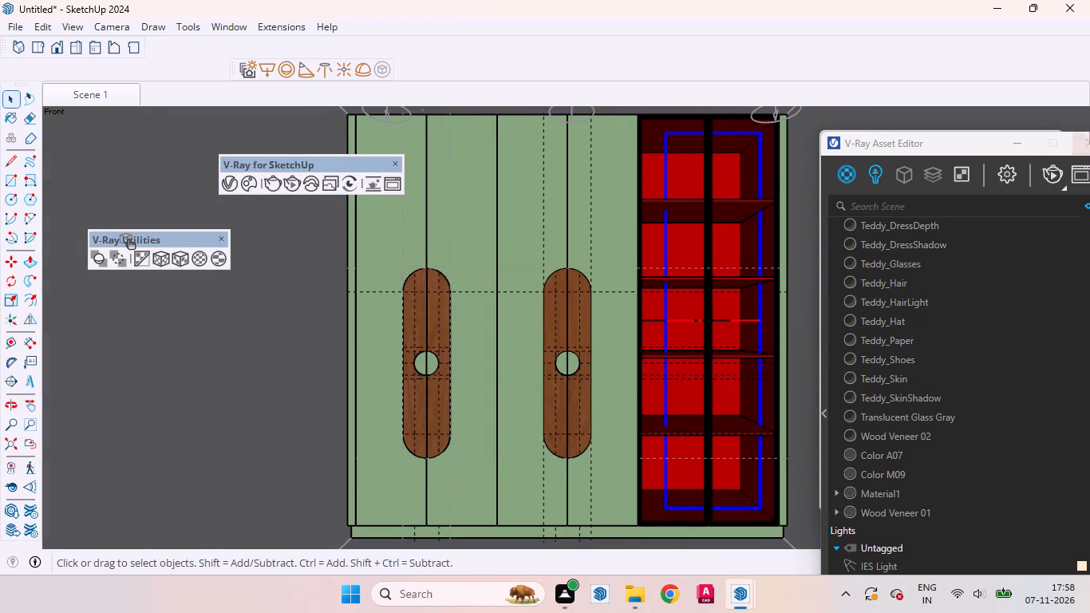
Set the Rectangle Light's intensity to 600 and copy the Mesh Light's warm colour onto it.
drag(977, 143, 804, 64)
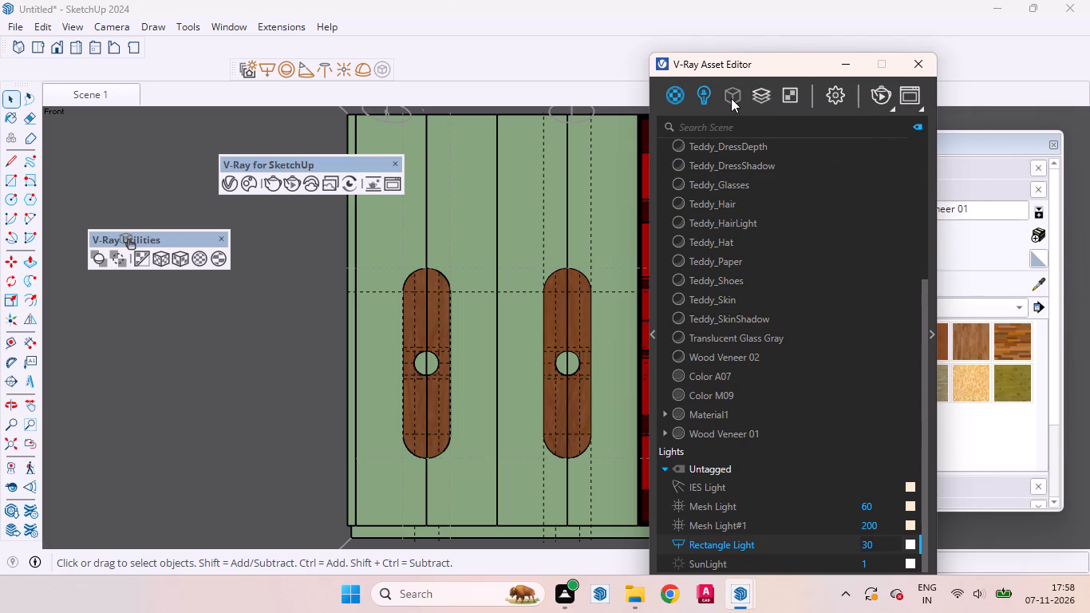
click(703, 87)
drag(785, 64, 709, 57)
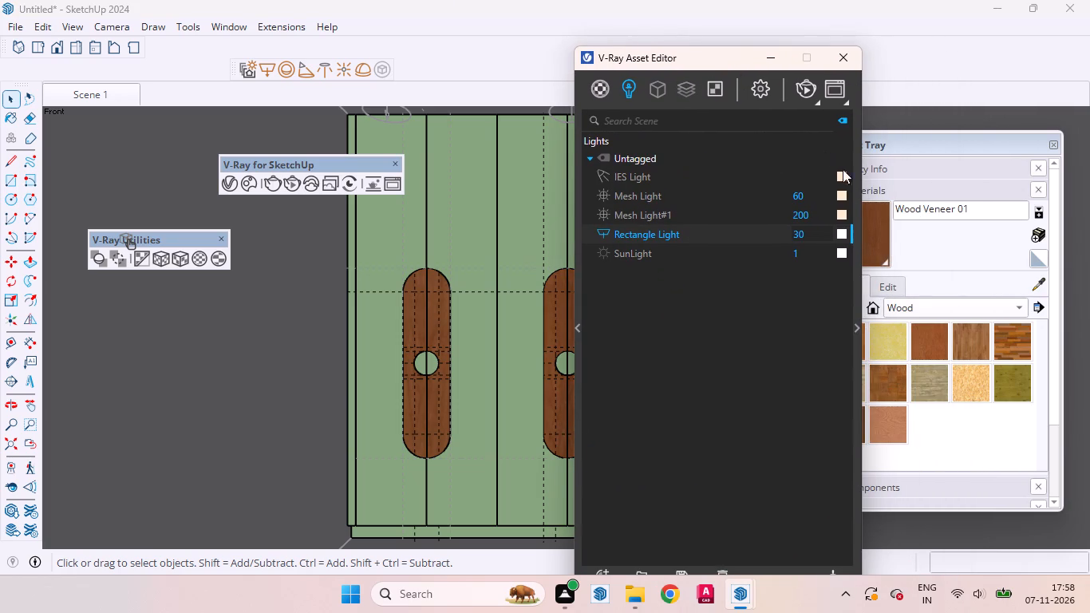
click(800, 231)
key(BackSpace)
text(60)
drag(843, 217, 844, 239)
drag(841, 198, 841, 236)
Unhide the translucent glass door faces in front of the red compartment.
click(32, 28)
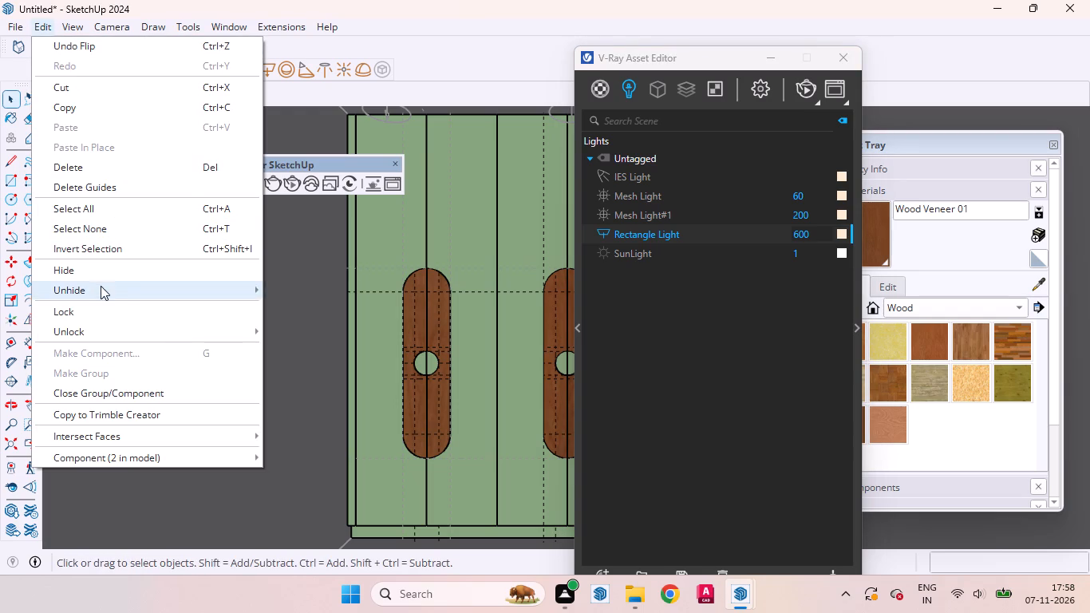
click(286, 314)
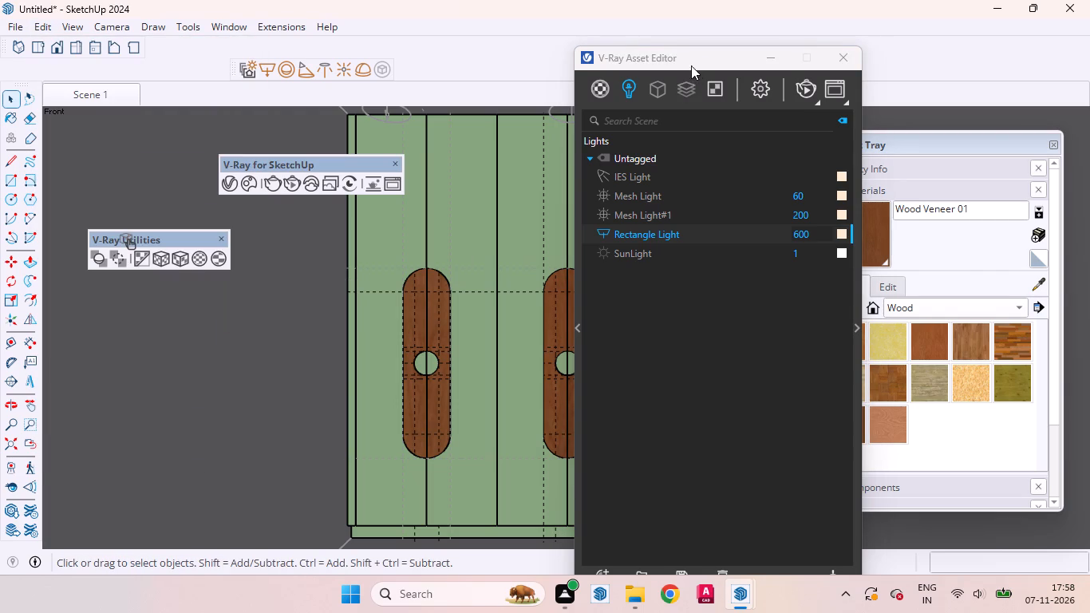
drag(691, 65, 863, 74)
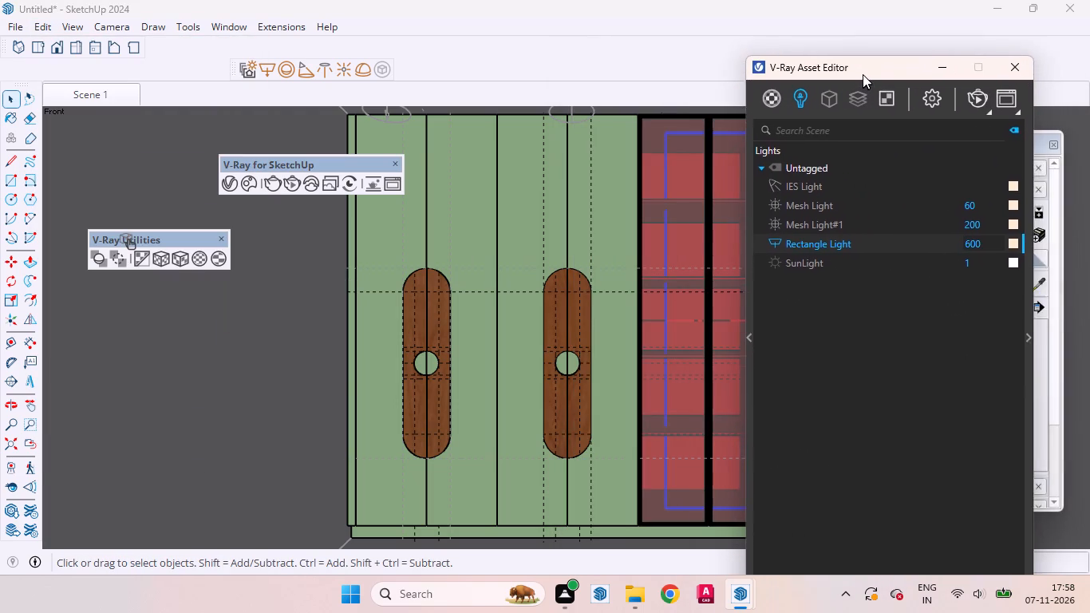
drag(863, 74, 768, 0)
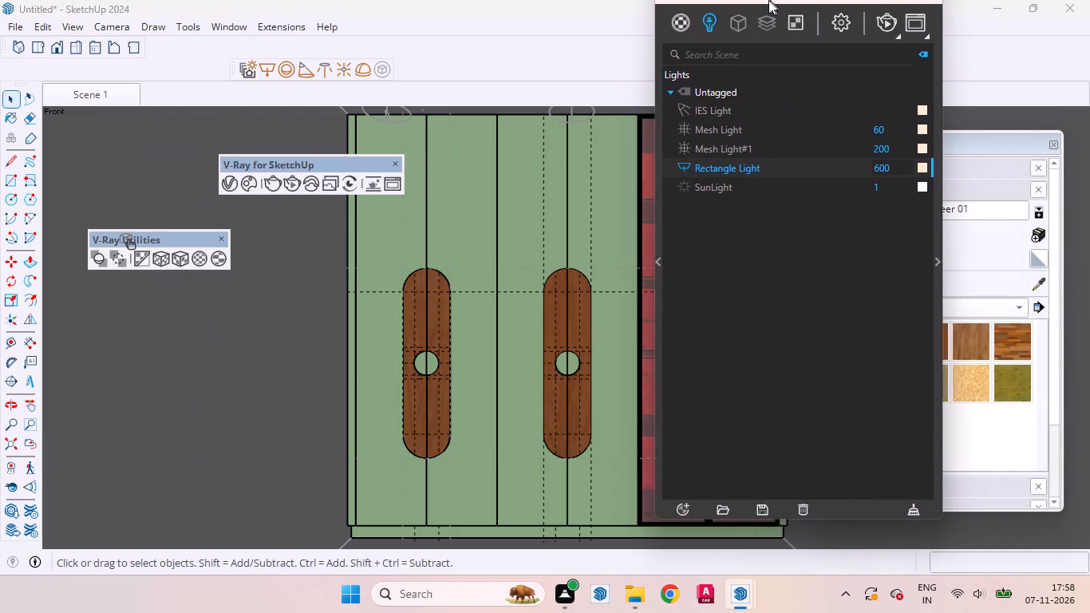
drag(768, 0, 828, 19)
Sample the floor's material to load it as the current material.
scroll(560, 247, down, 1)
middle_drag(511, 334, 498, 417)
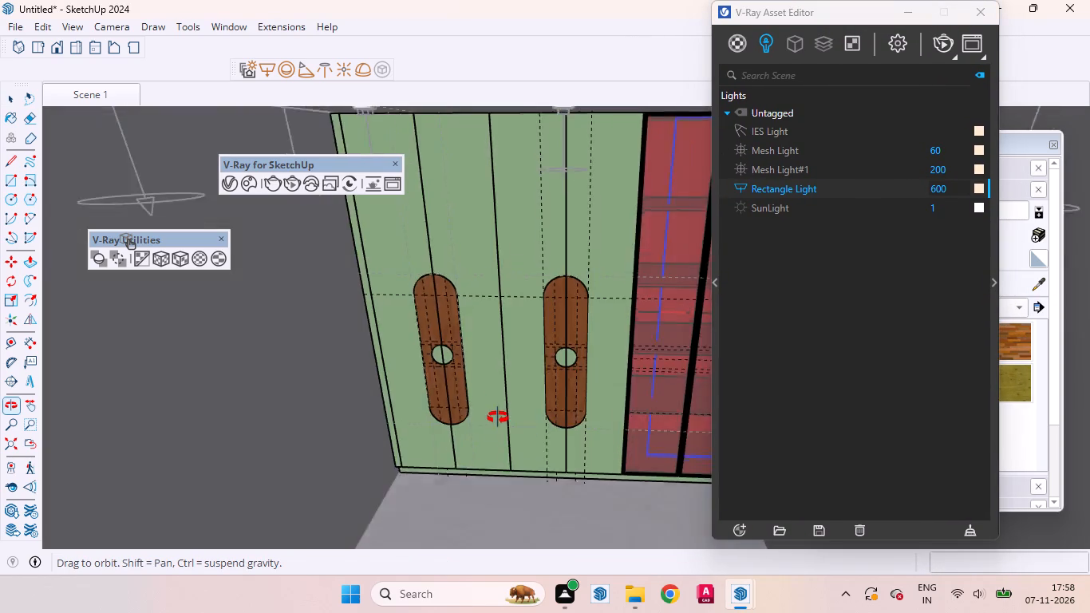
middle_drag(498, 417, 499, 390)
scroll(502, 303, down, 2)
click(31, 450)
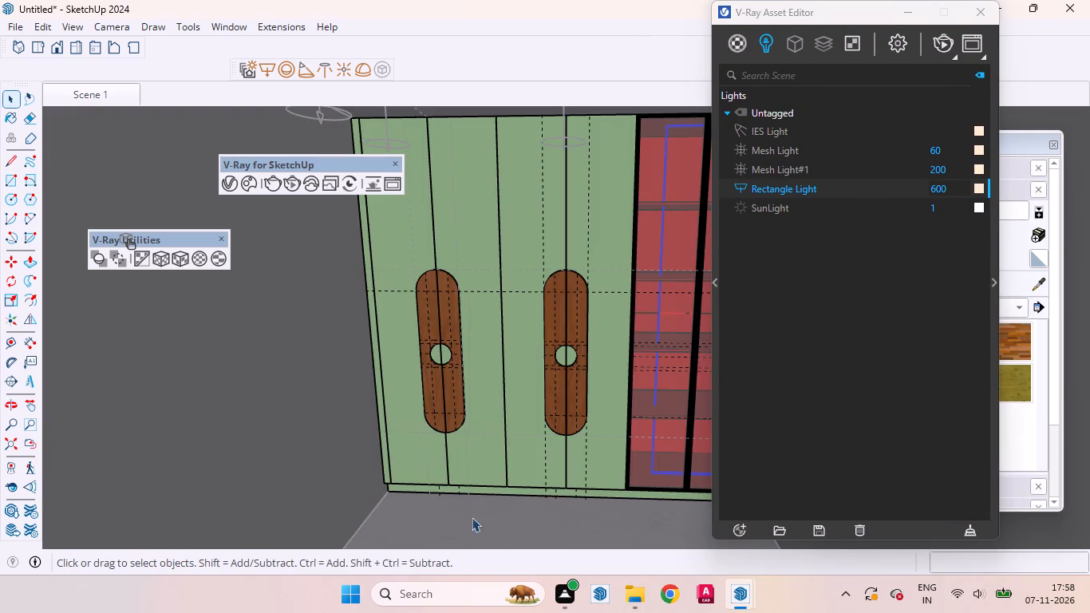
click(1037, 276)
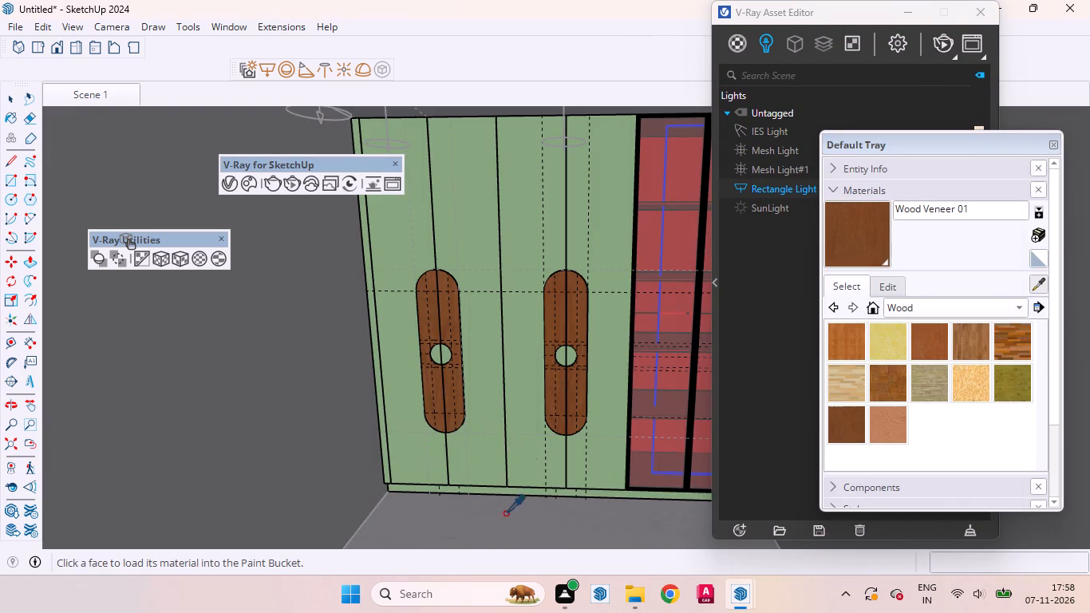
click(499, 529)
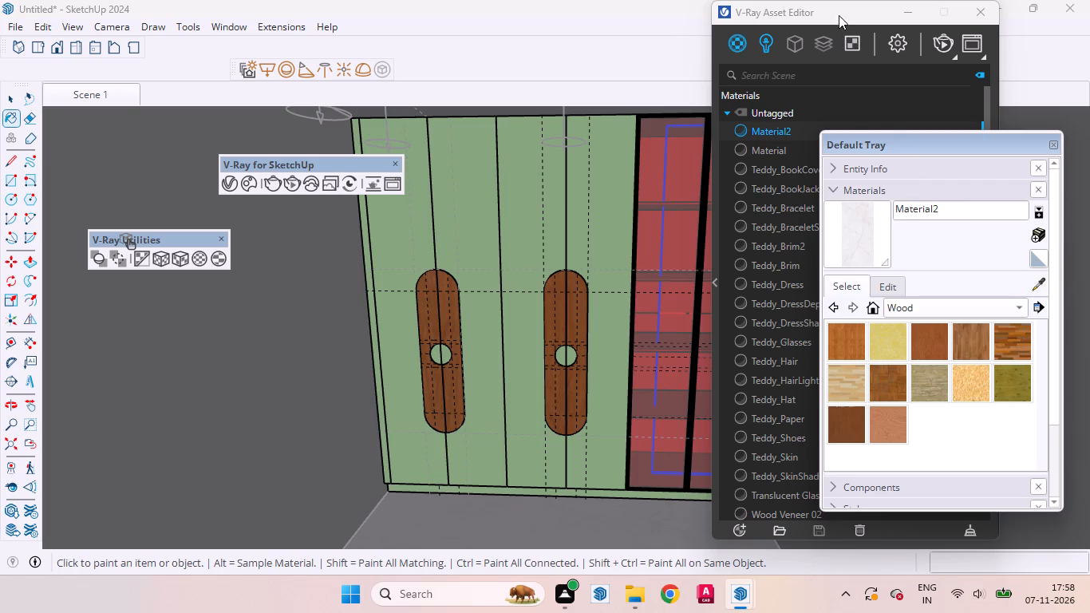
Switch Material2's reflection surface control to Use Glossiness and raise its reflection colour from black to a medium grey.
drag(838, 13, 431, 18)
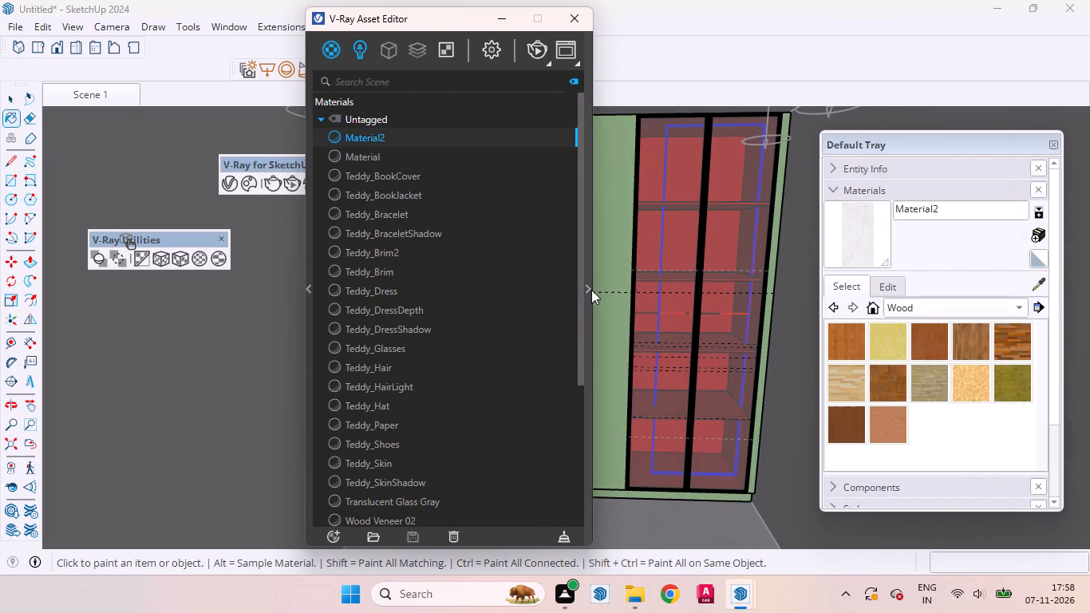
click(591, 289)
click(750, 280)
click(747, 267)
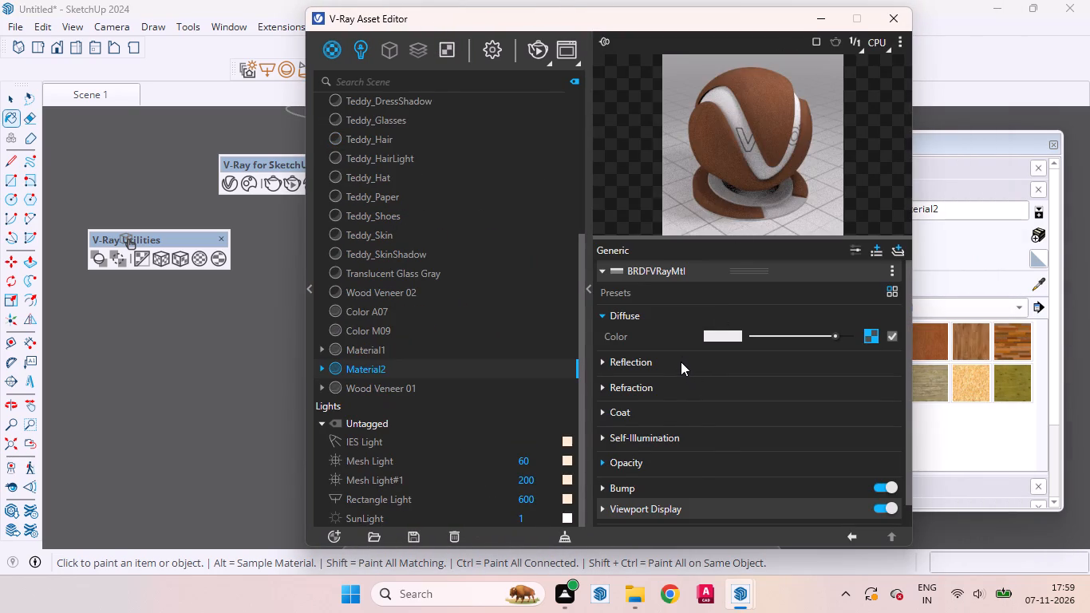
click(681, 362)
drag(731, 23, 609, 0)
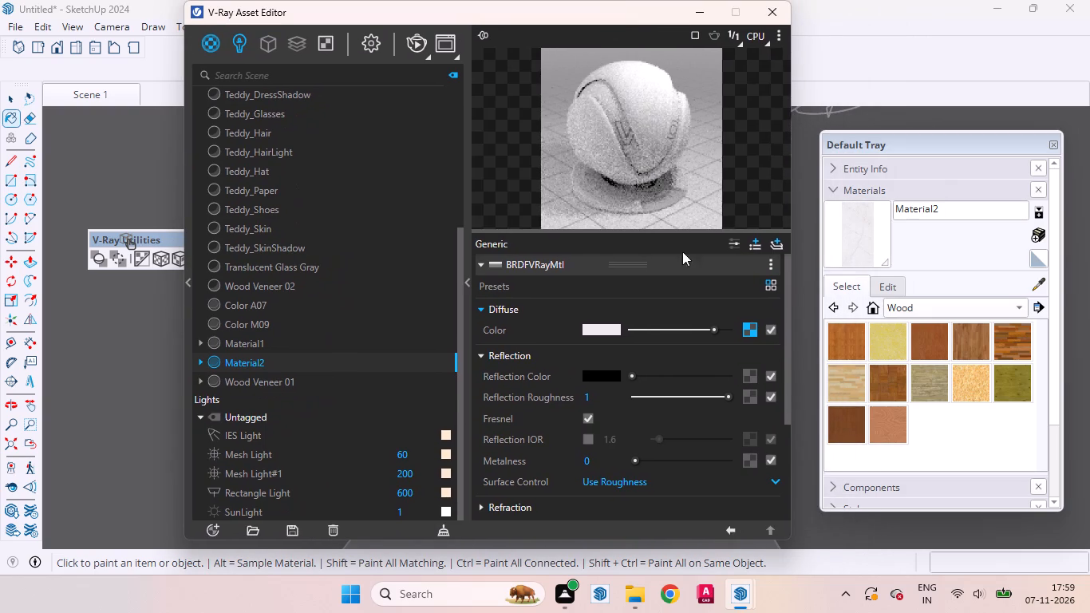
click(780, 481)
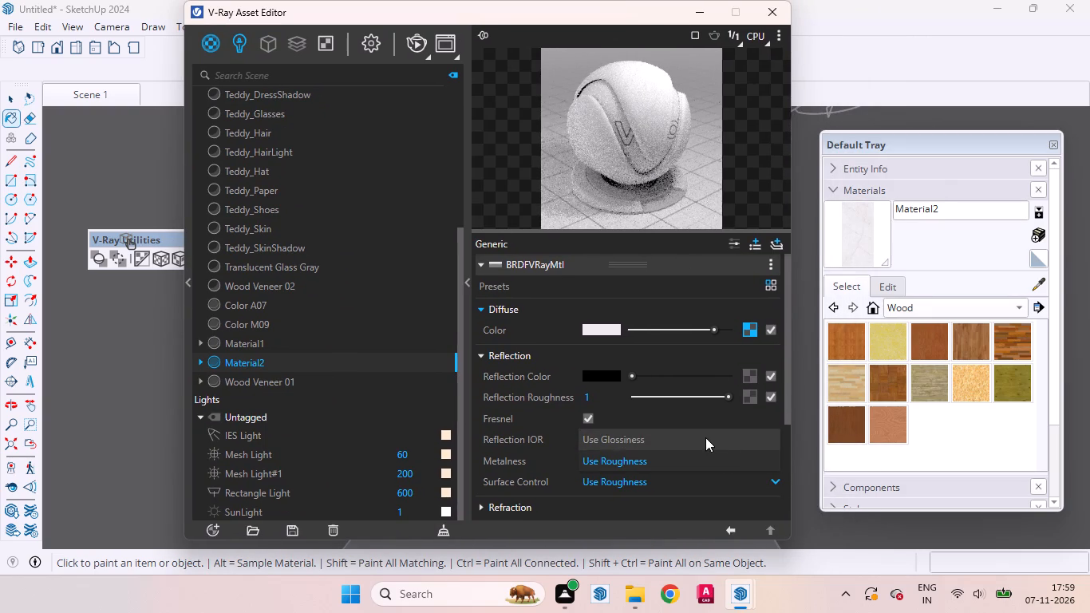
click(632, 435)
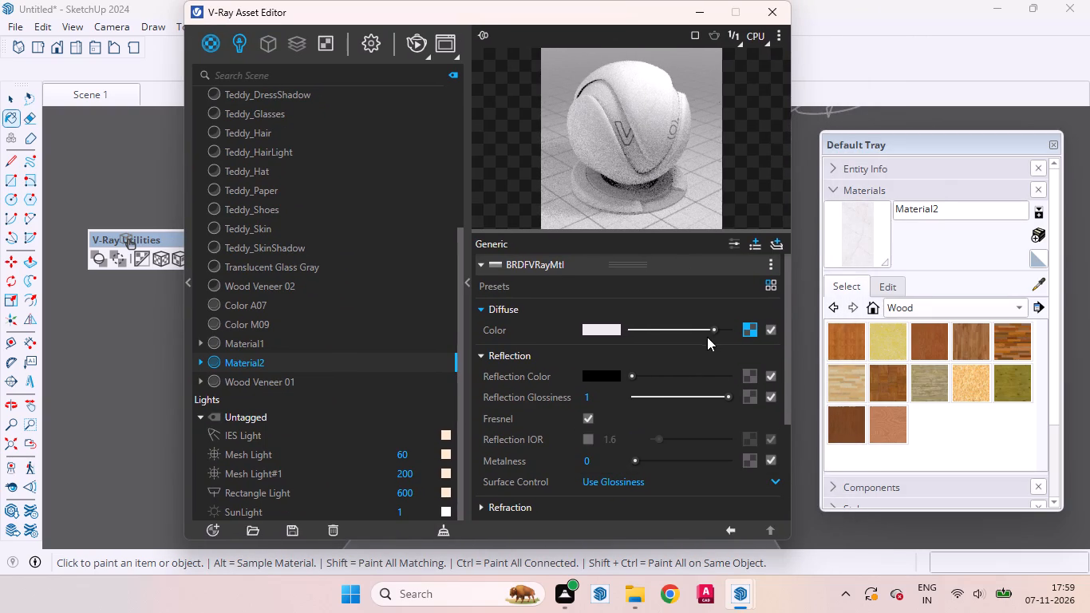
drag(637, 371, 660, 377)
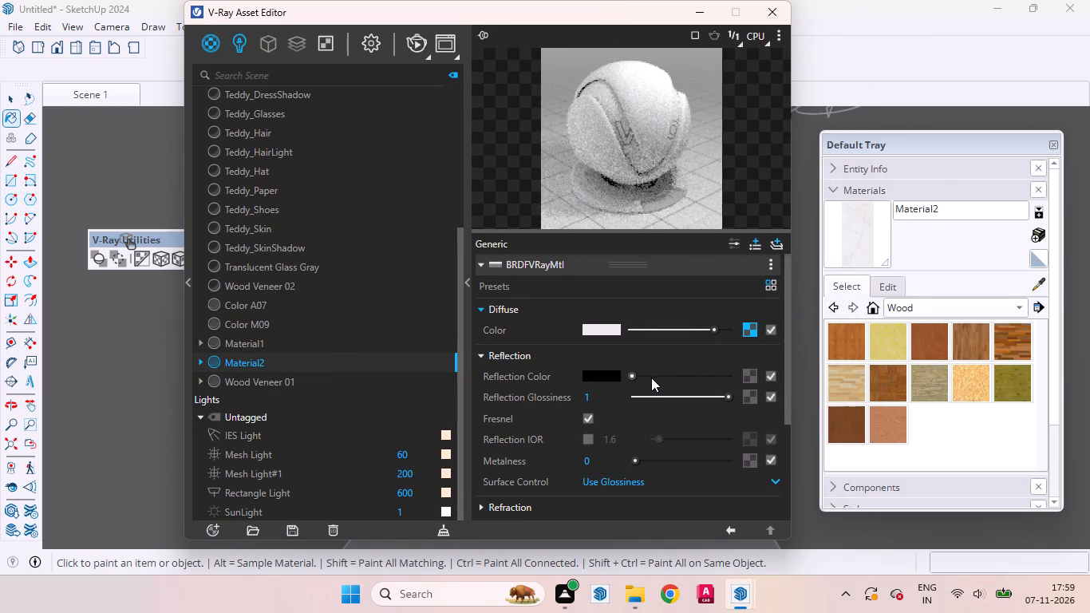
drag(634, 374, 673, 378)
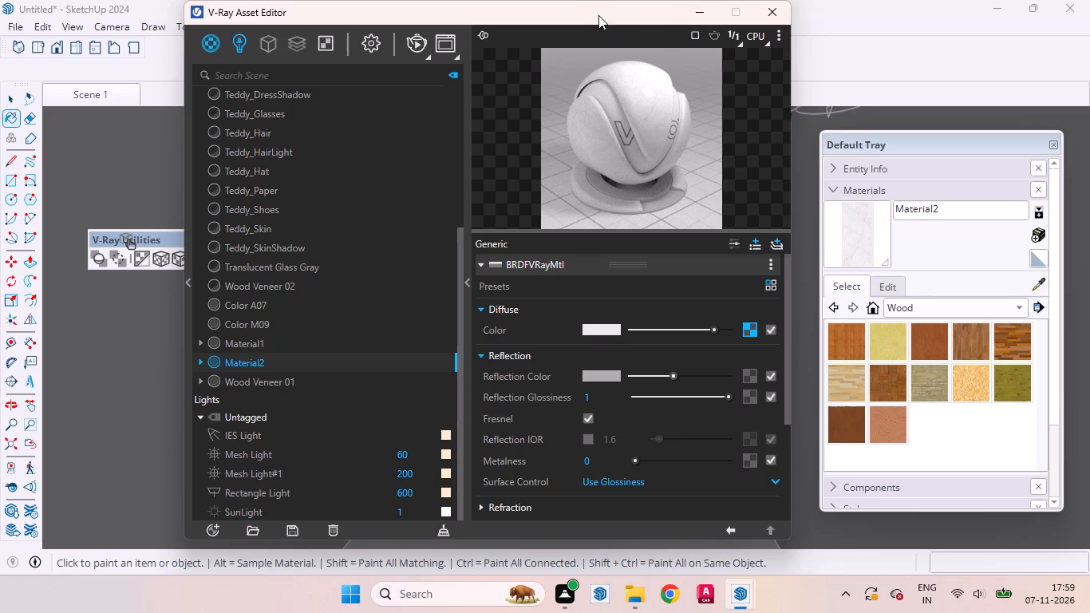
Restore the Scene 1 view of the wardrobe with the asset editor moved aside.
drag(600, 15, 617, 14)
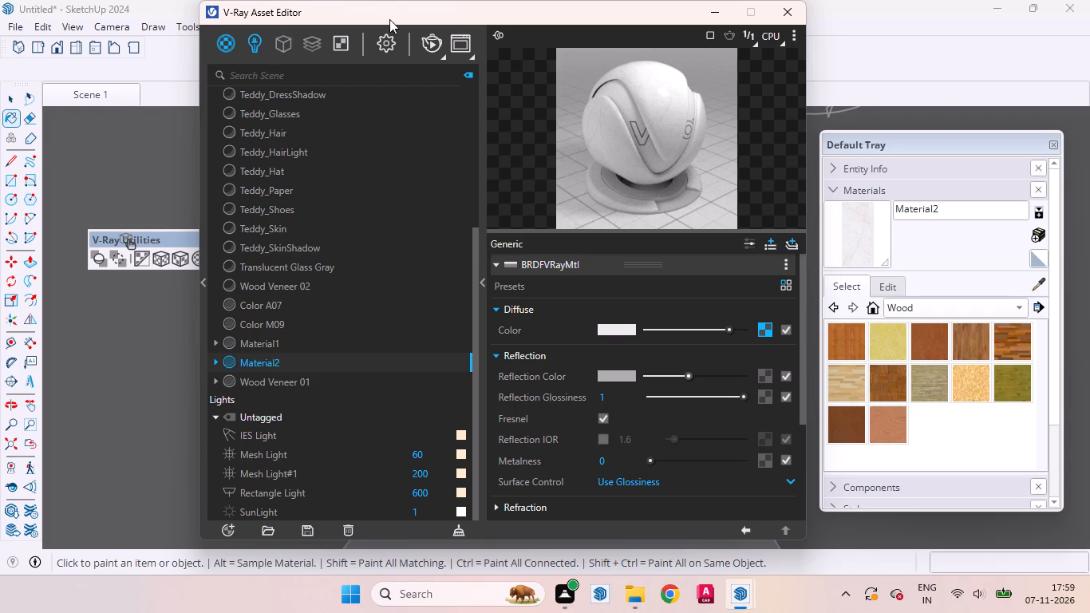
drag(395, 11, 900, 124)
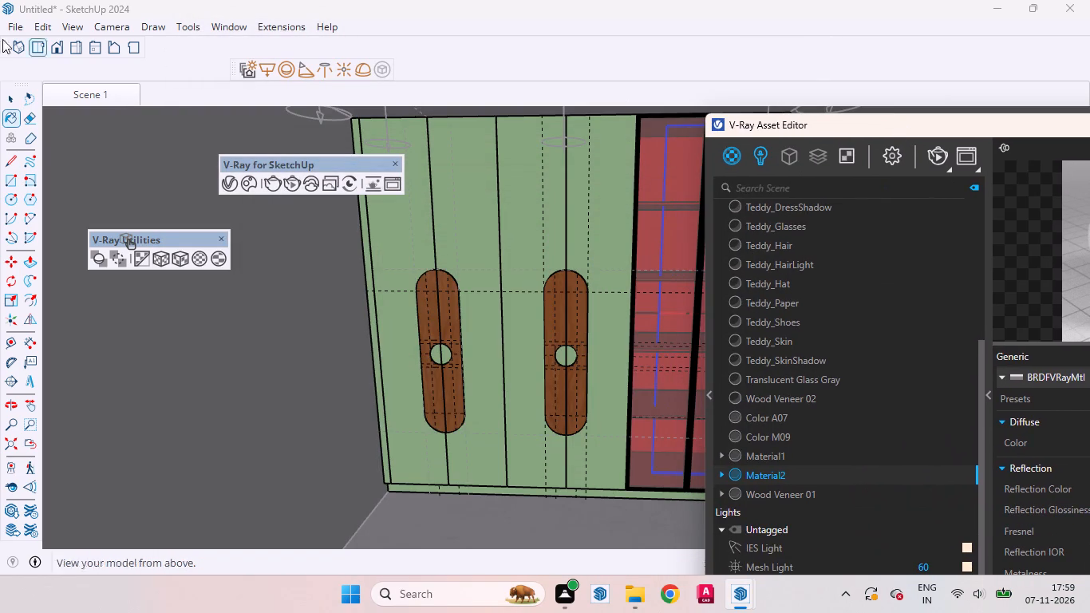
click(87, 89)
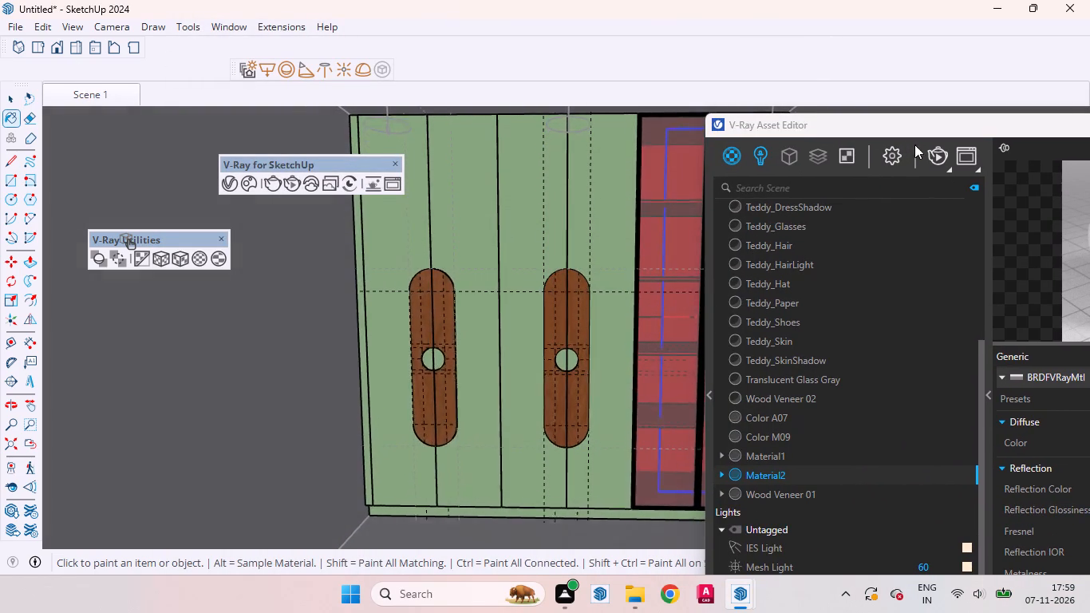
Run a test render of the wardrobe view, inspect the doors and handles up close, and stop the render.
drag(906, 129, 541, 83)
click(573, 111)
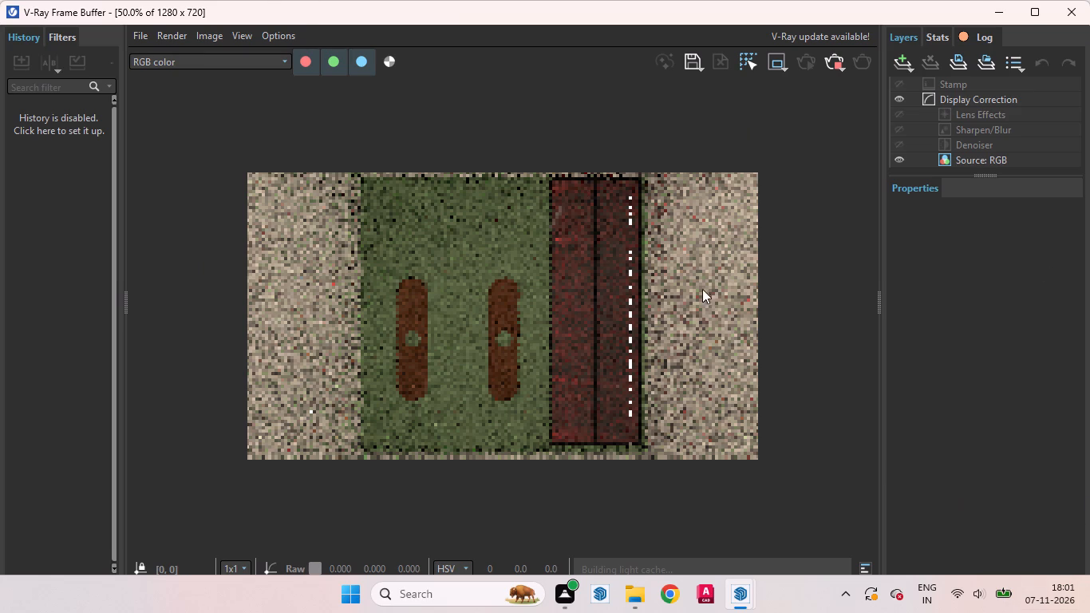
scroll(373, 365, up, 1)
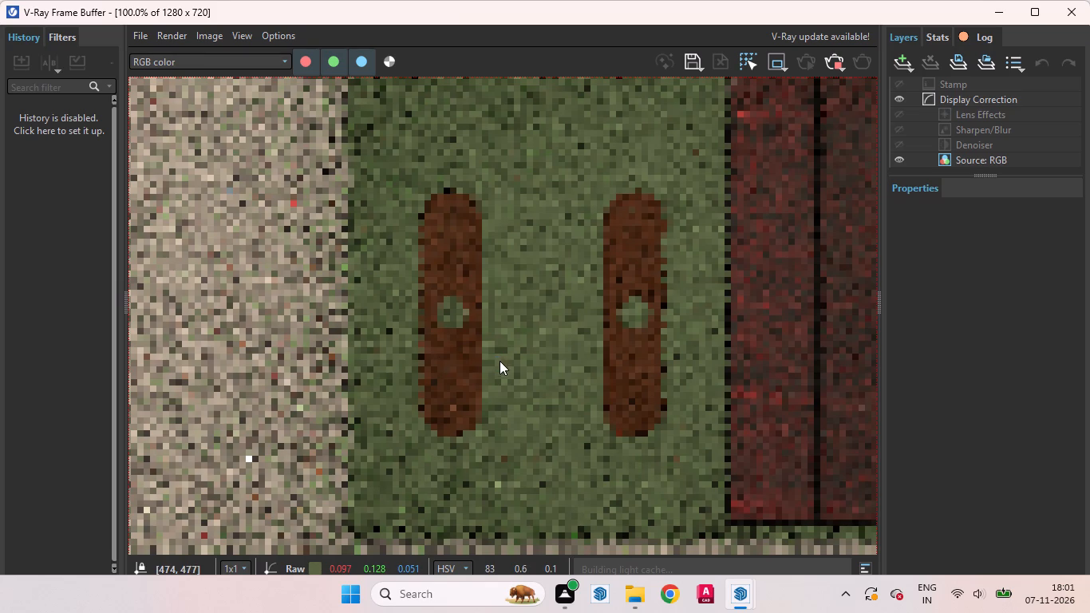
scroll(494, 354, down, 1)
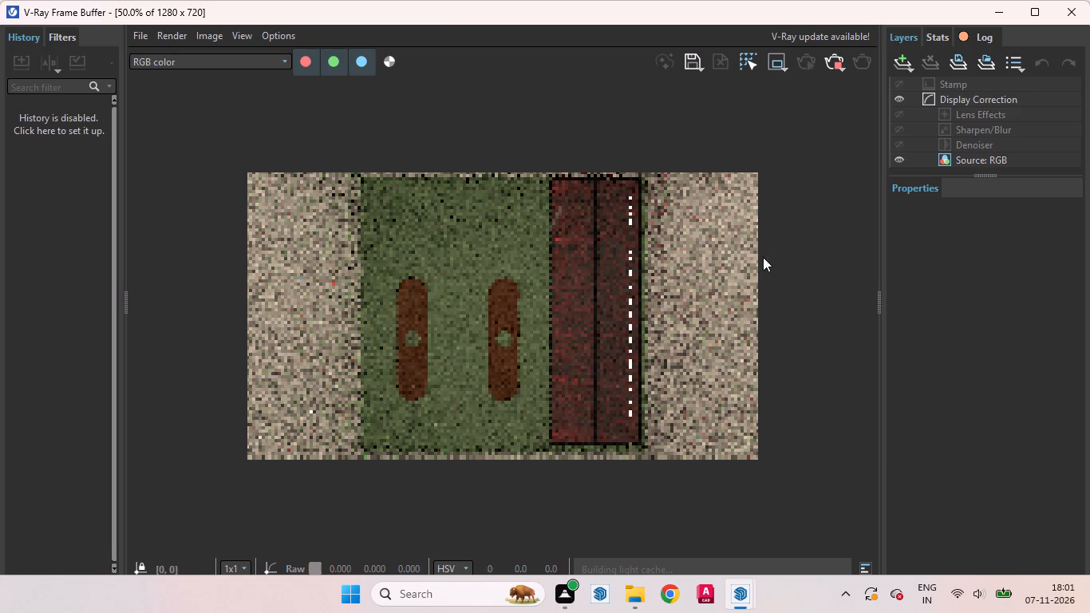
click(831, 57)
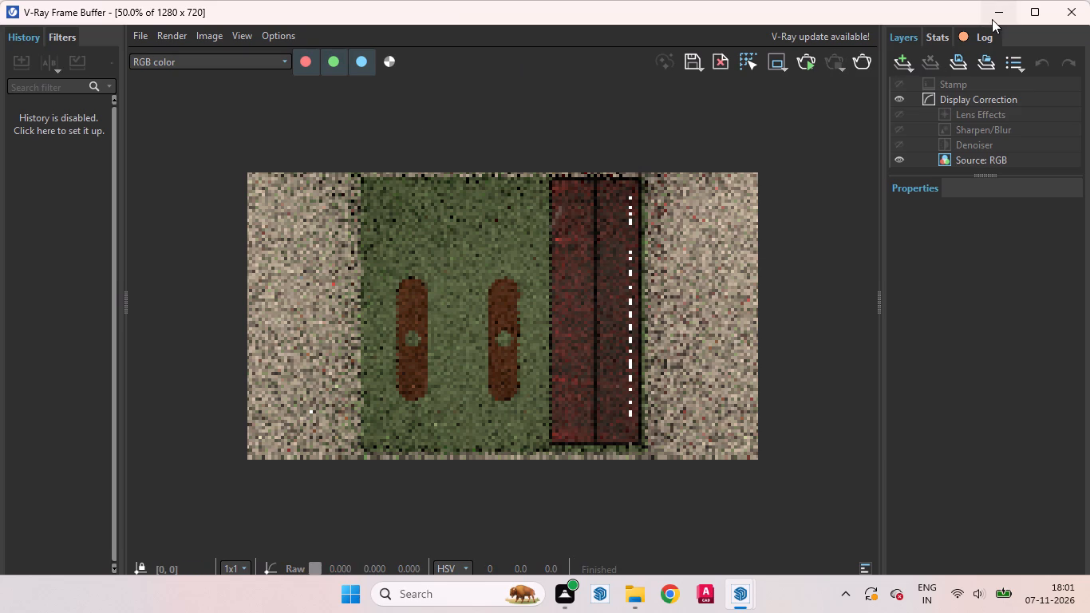
click(993, 19)
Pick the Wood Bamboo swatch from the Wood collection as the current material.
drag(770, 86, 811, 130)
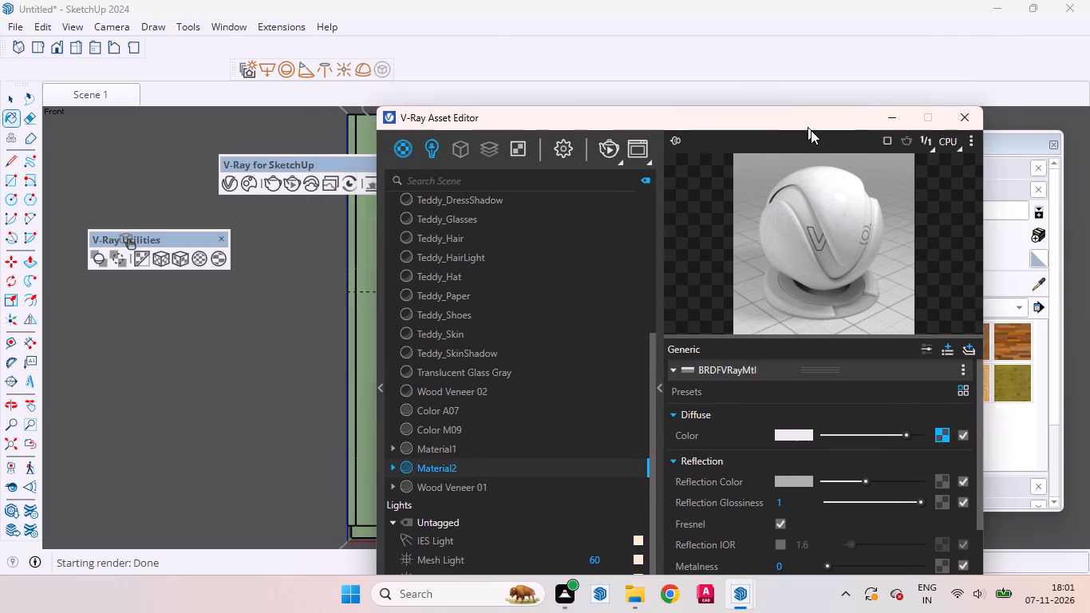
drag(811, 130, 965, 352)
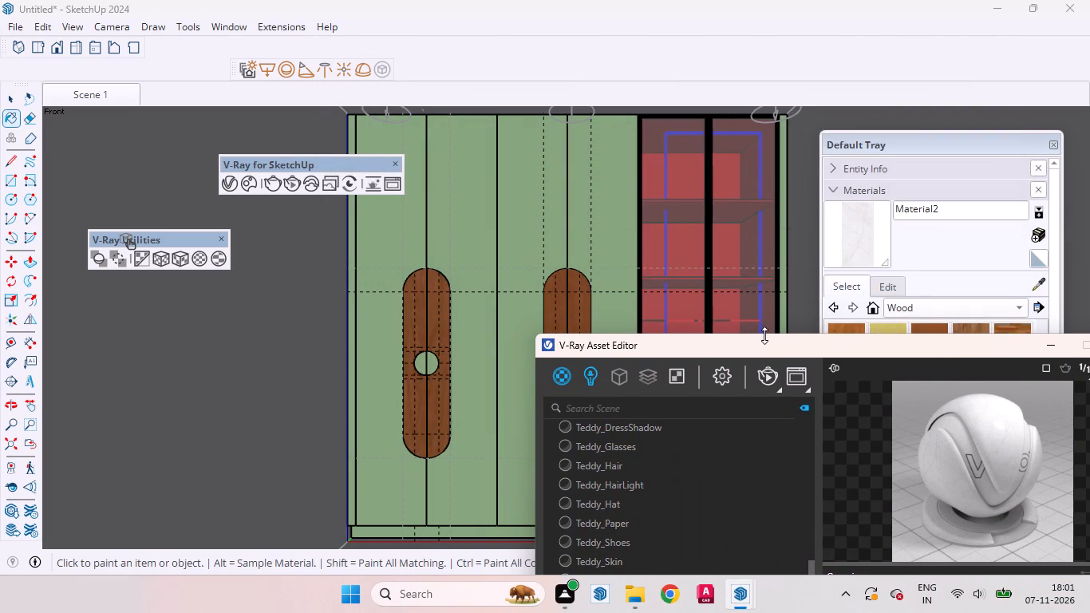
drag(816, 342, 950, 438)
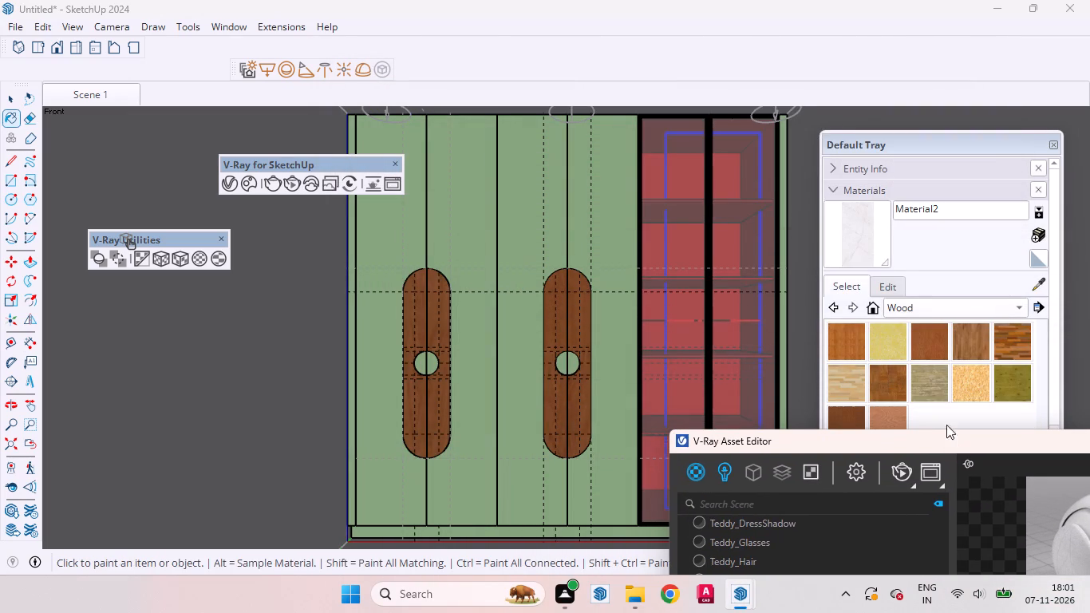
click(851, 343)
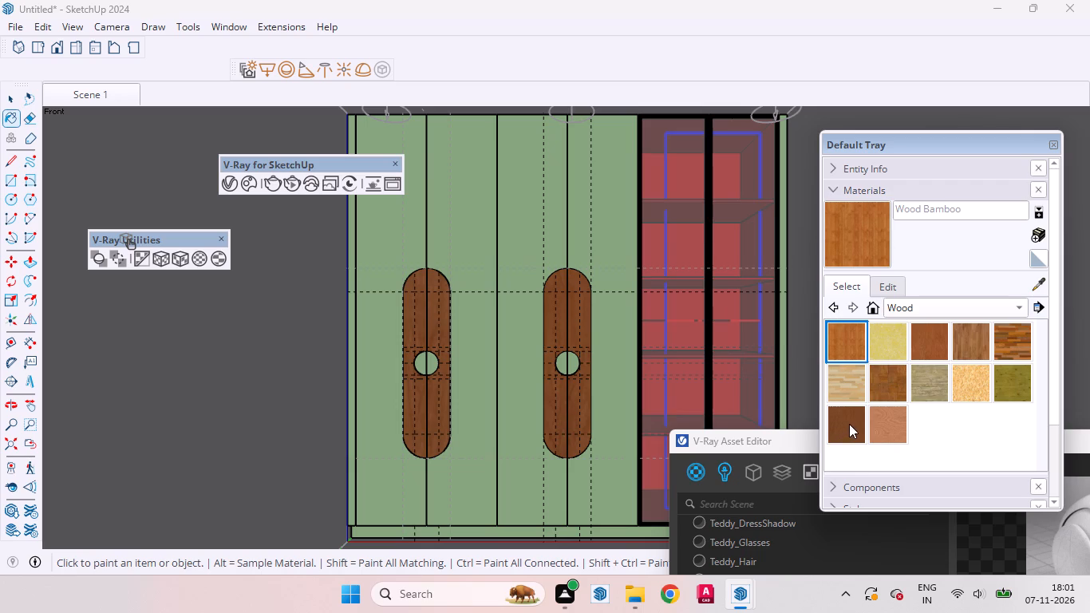
Display the Lightbeans plugin toolbar and open the Lightbeans Textures Library.
right_click(495, 44)
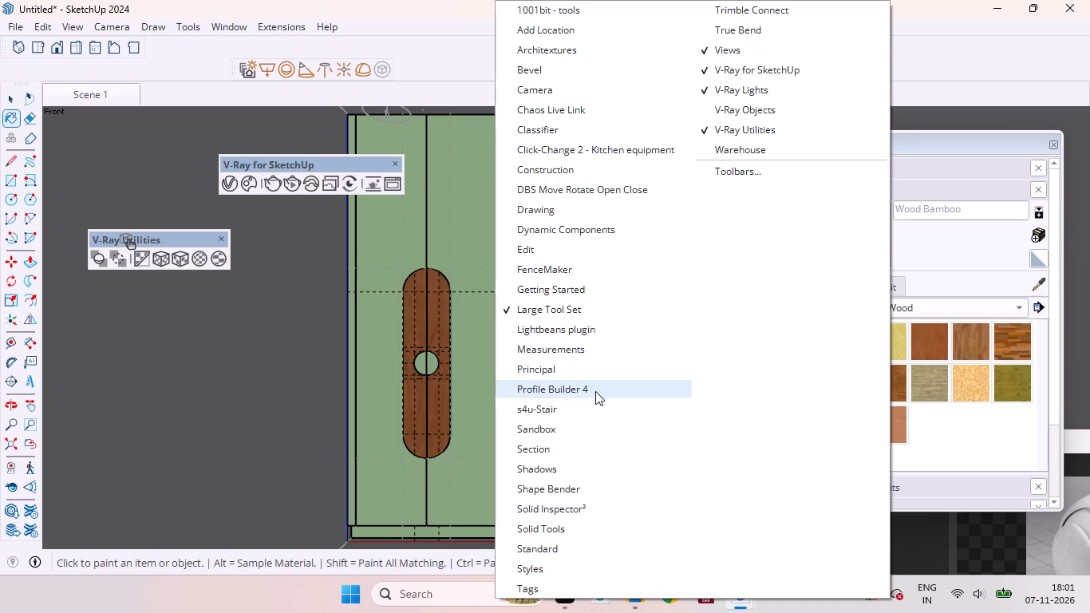
click(568, 333)
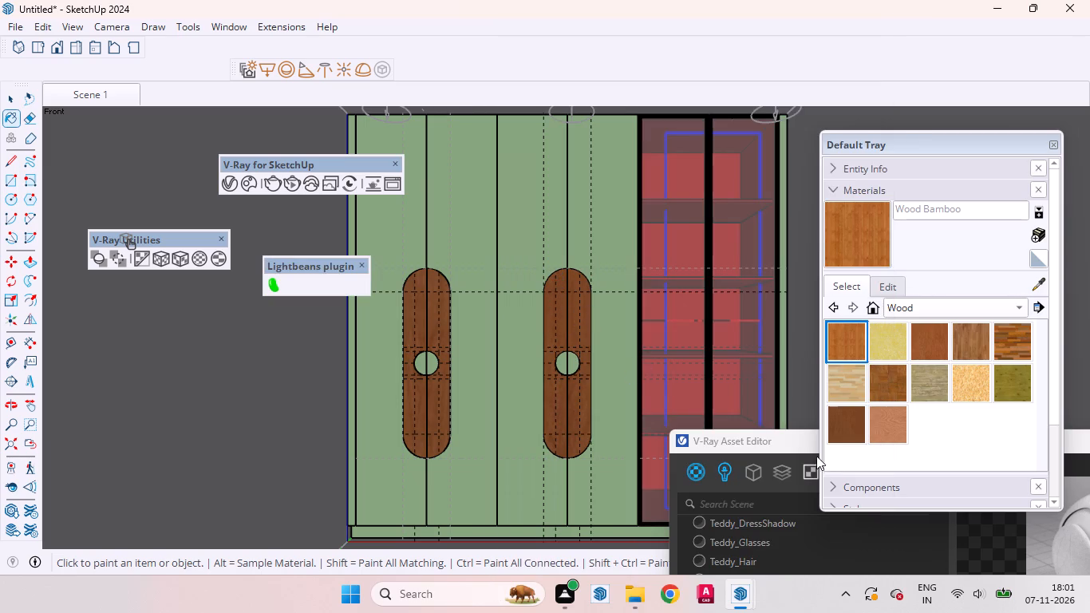
drag(804, 442, 700, 203)
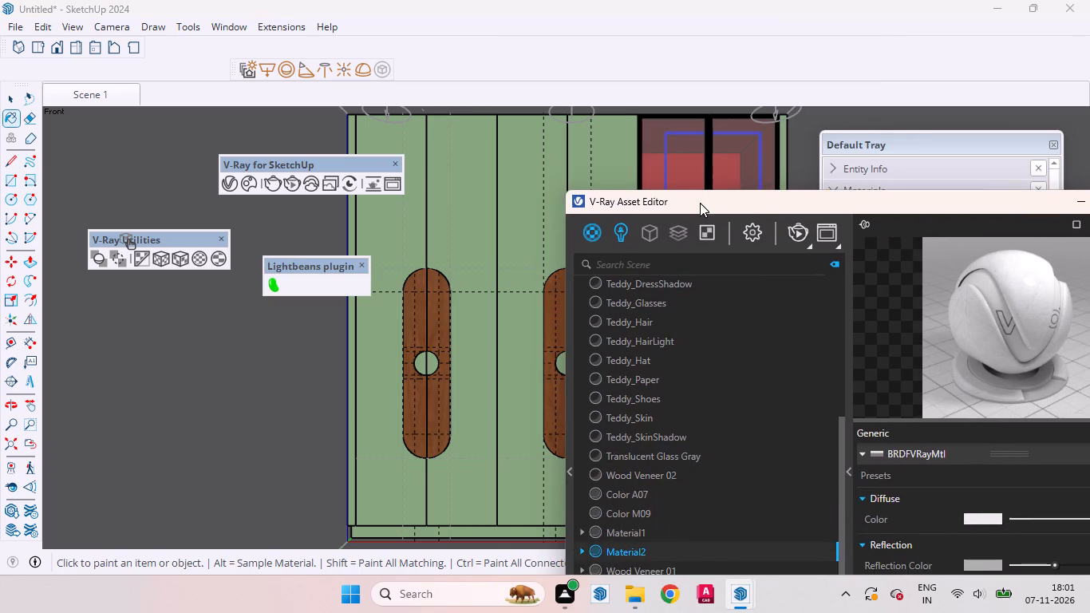
drag(700, 203, 721, 231)
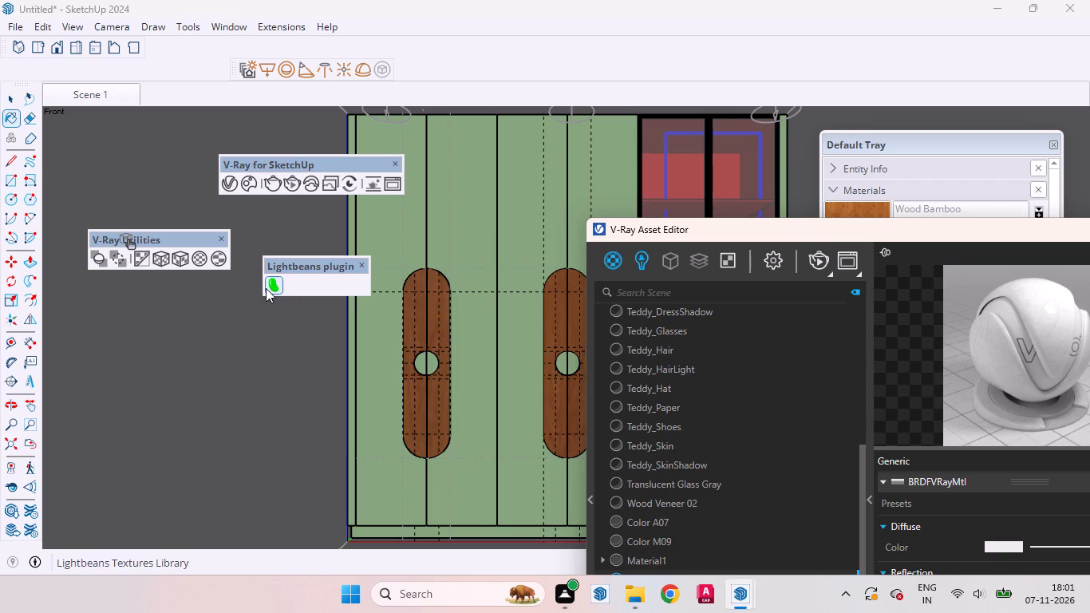
click(266, 288)
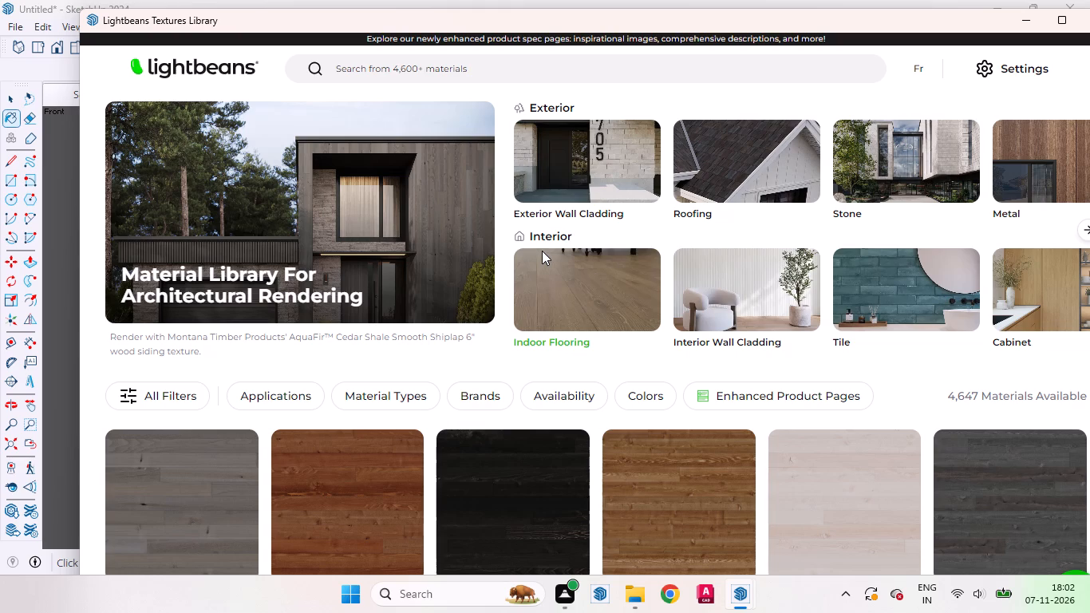
Search the Lightbeans material library for "laminates".
click(464, 77)
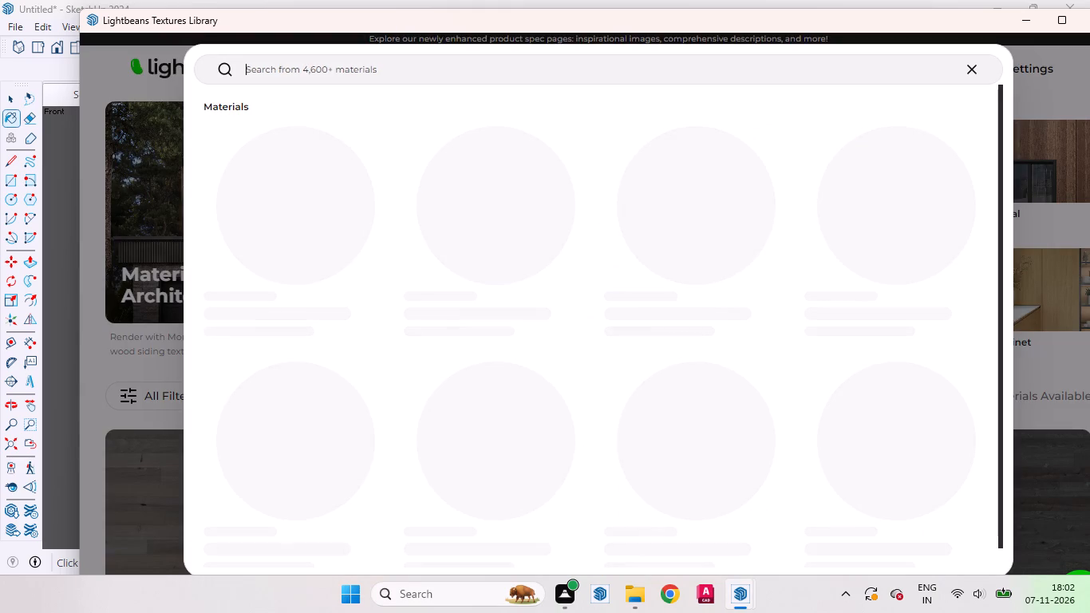
key(l)
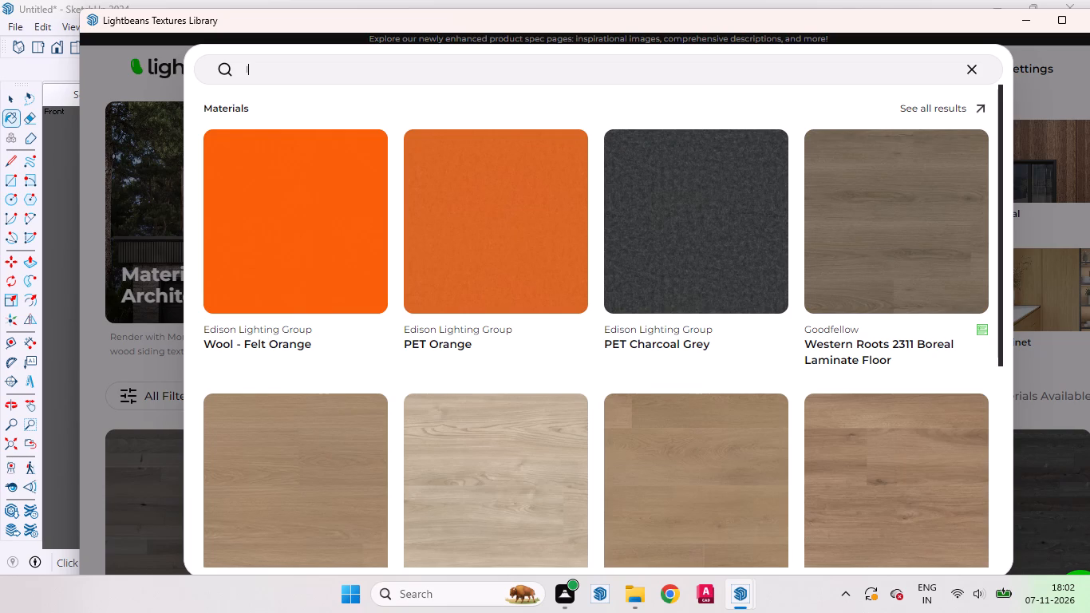
text(amin)
text(at)
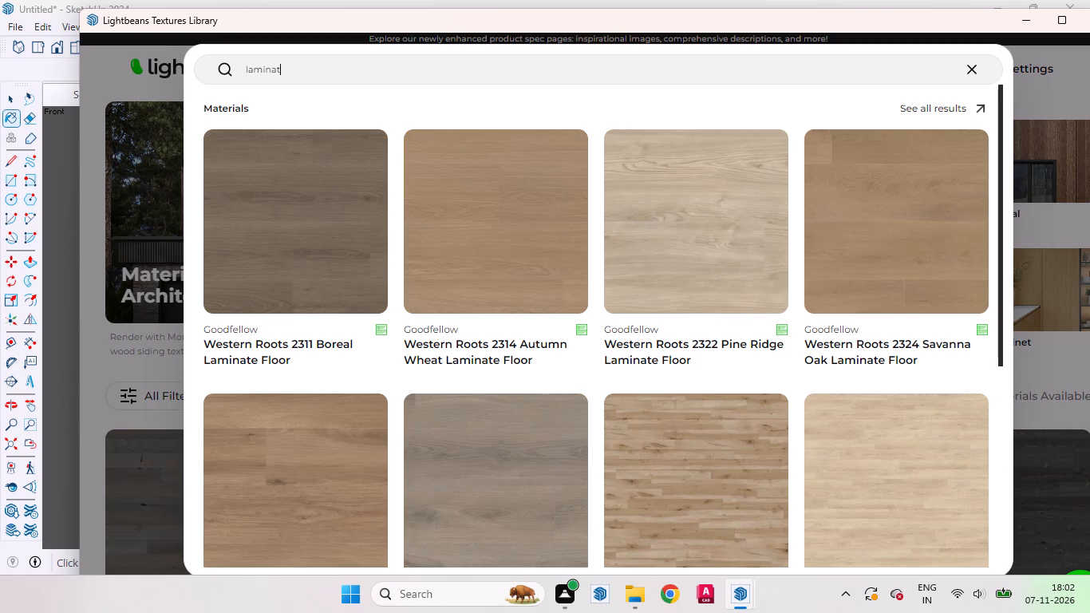
text(es)
key(Return)
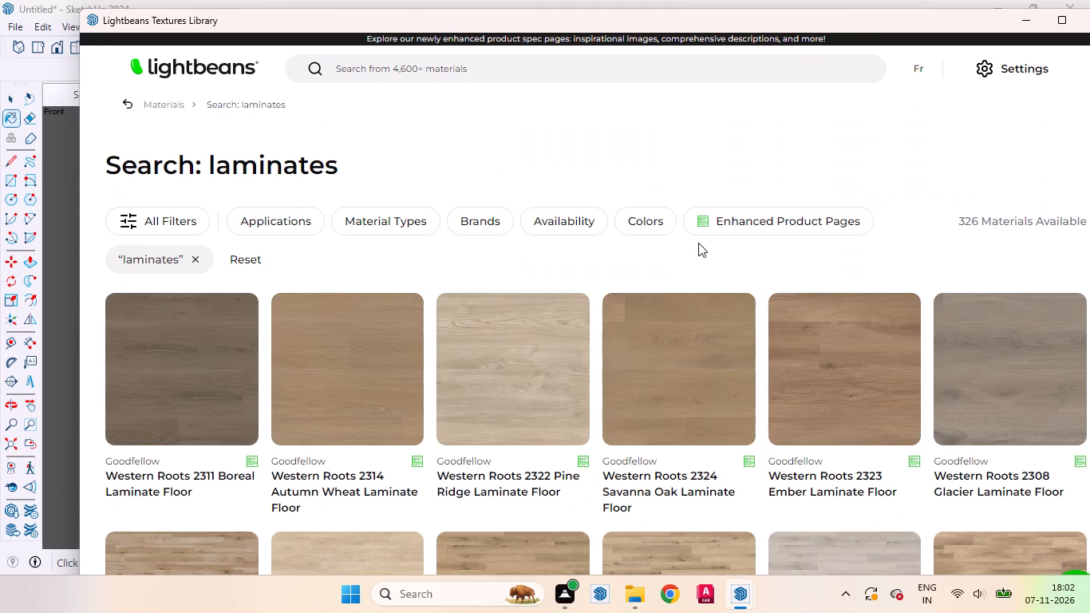
Import Uniboard's L17 - Ambrette Laminate from the laminate results into the model and put the library window away.
scroll(700, 239, down, 9)
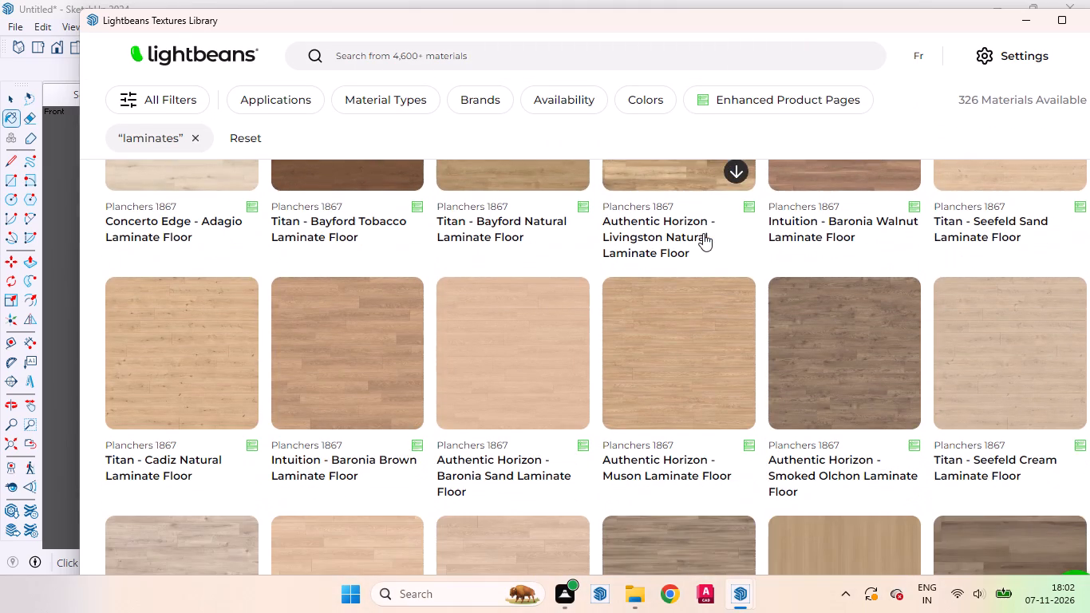
scroll(703, 233, down, 3)
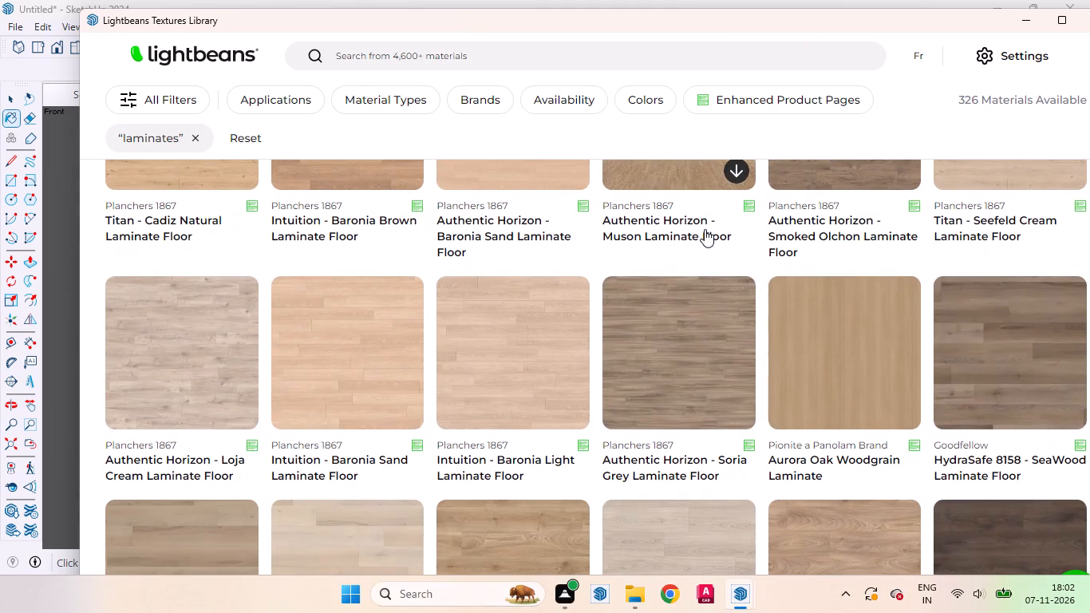
scroll(917, 299, down, 2)
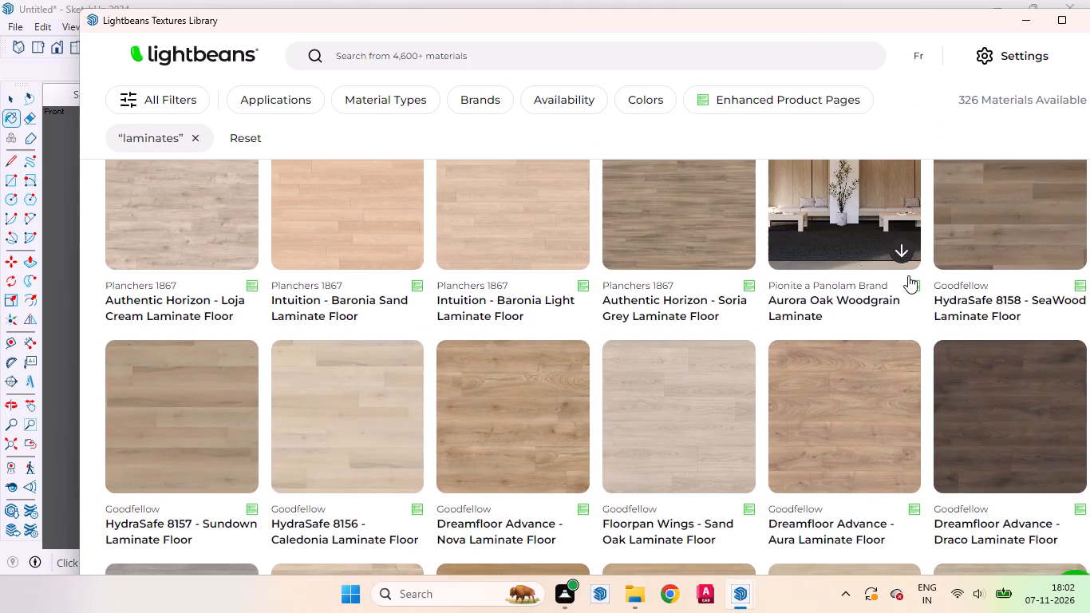
scroll(908, 275, up, 1)
scroll(908, 275, down, 4)
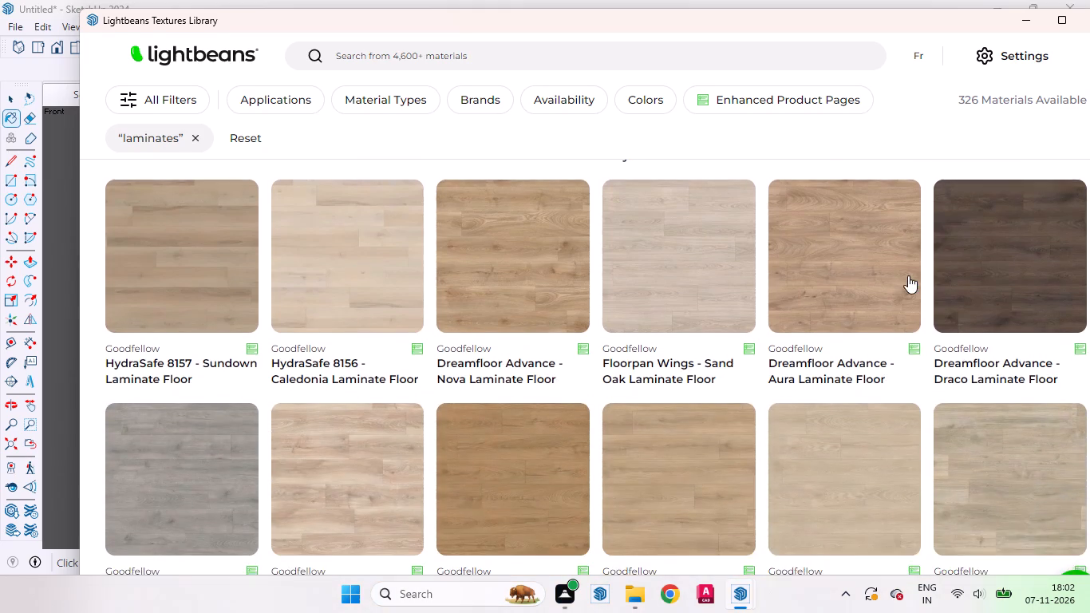
scroll(908, 275, down, 7)
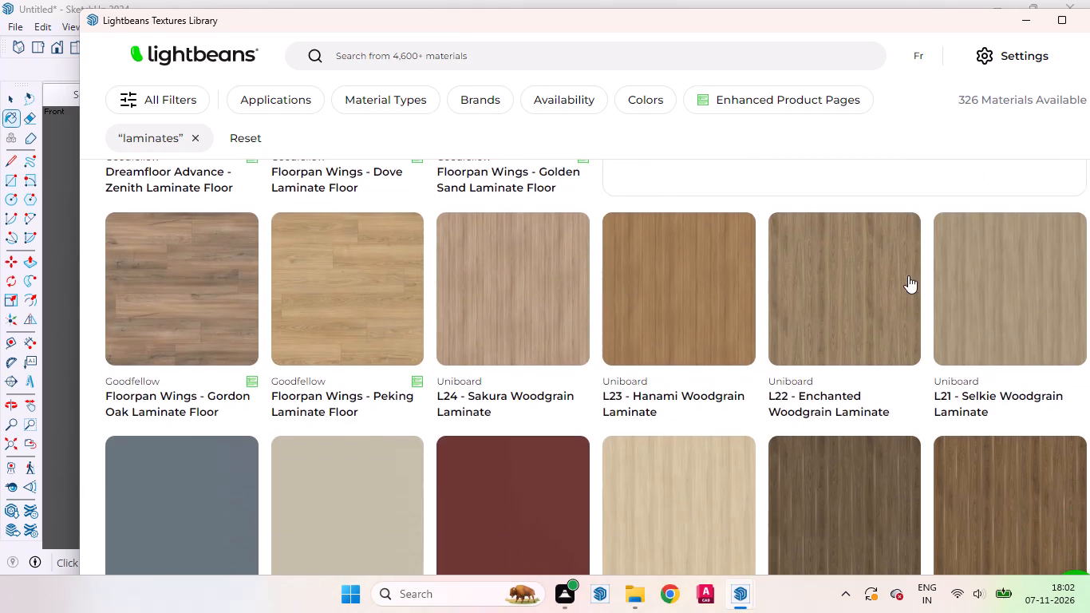
scroll(908, 275, down, 3)
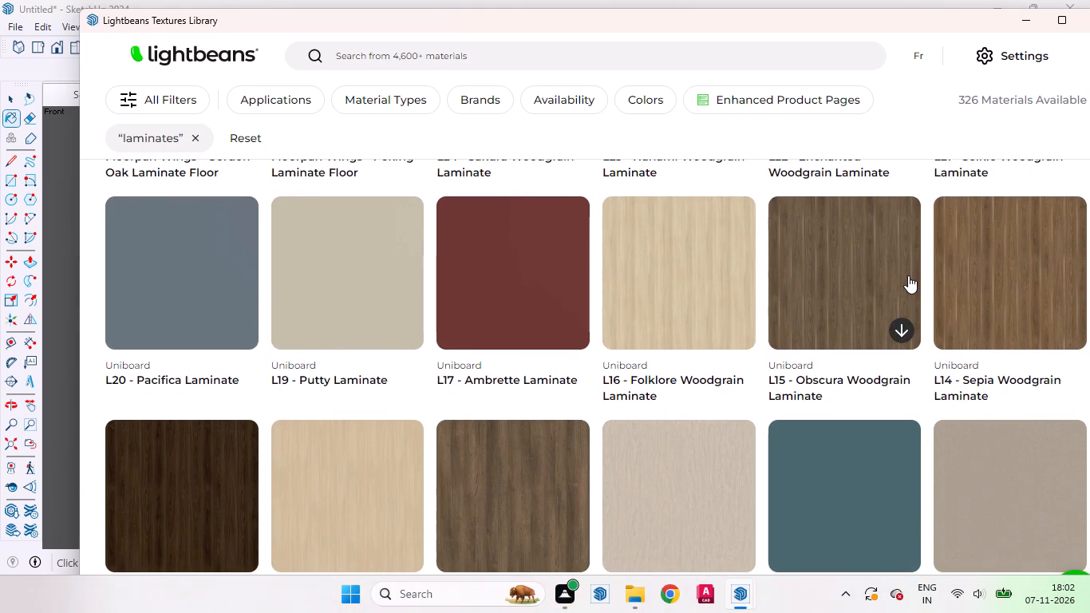
scroll(908, 275, down, 2)
scroll(908, 275, up, 3)
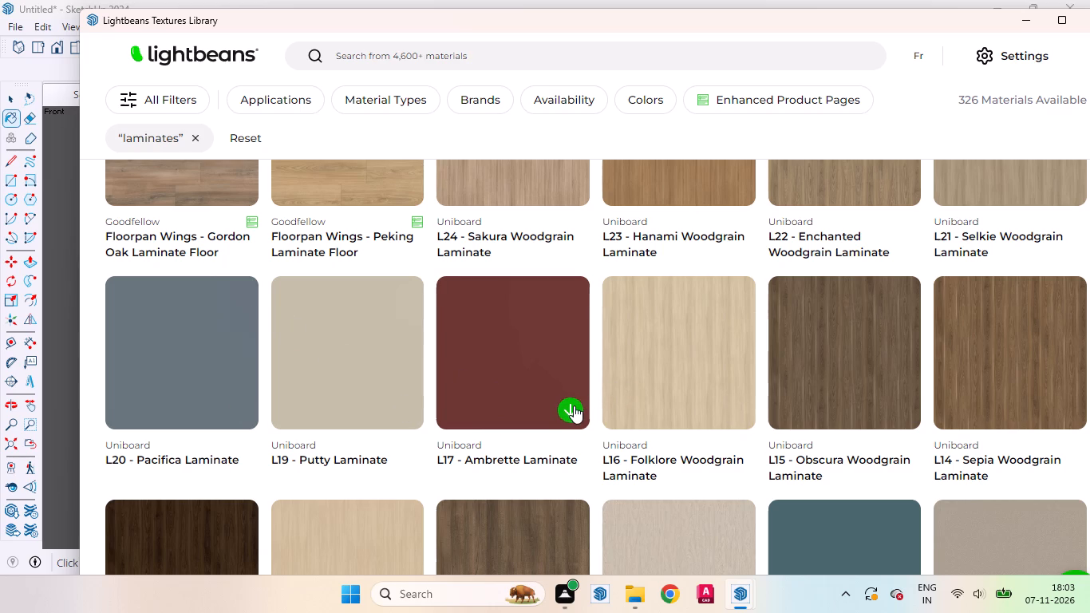
click(574, 405)
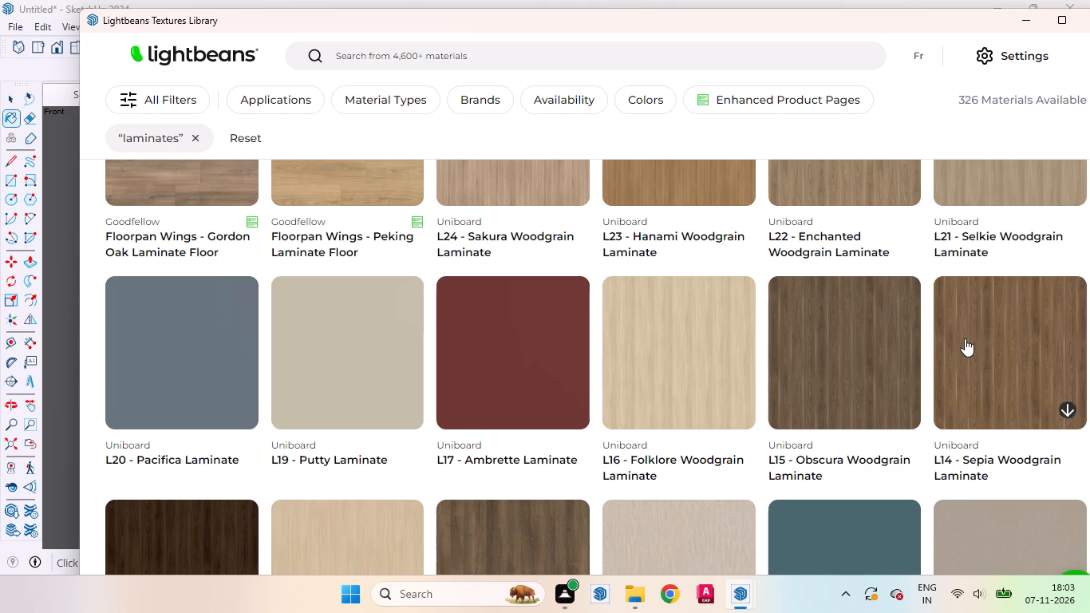
click(1027, 32)
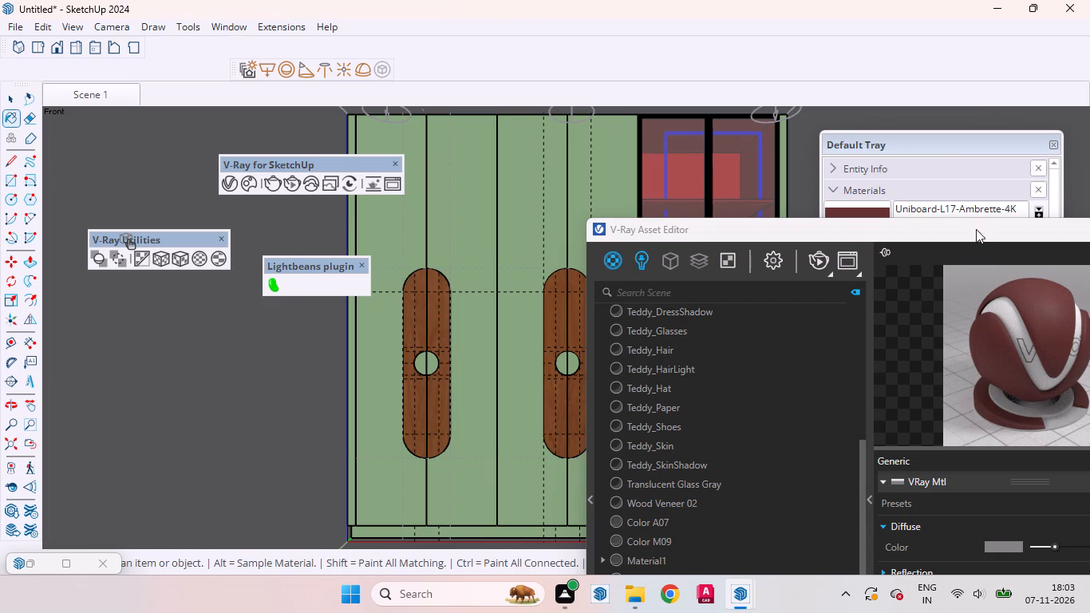
Raise the reflection colour of the Uniboard-L17-Ambrette-4K material to a medium grey, clear the model view, and return to the Select tool.
drag(976, 228, 863, 192)
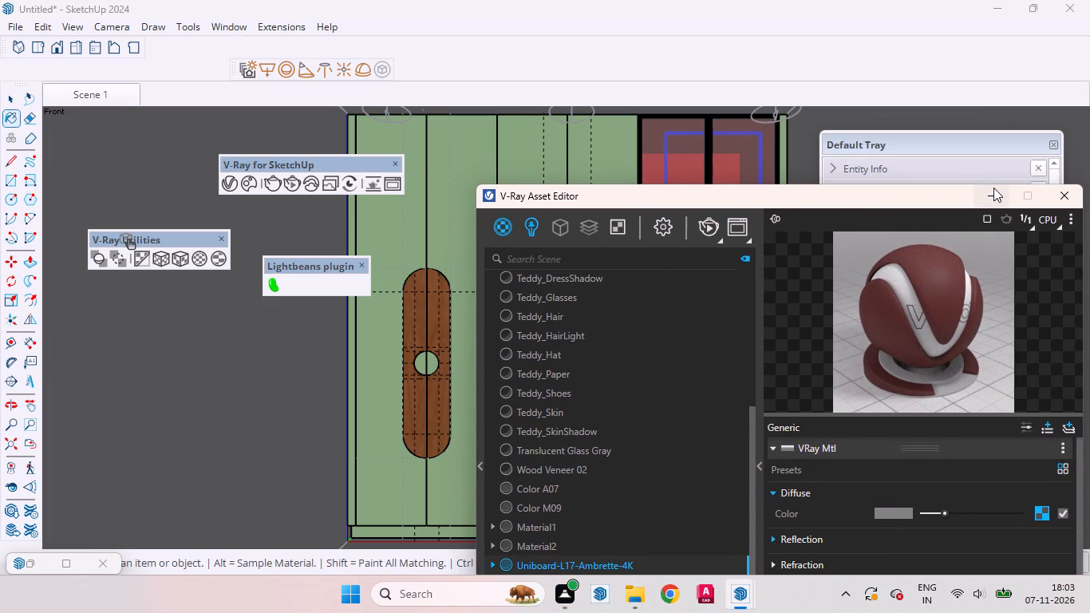
click(993, 188)
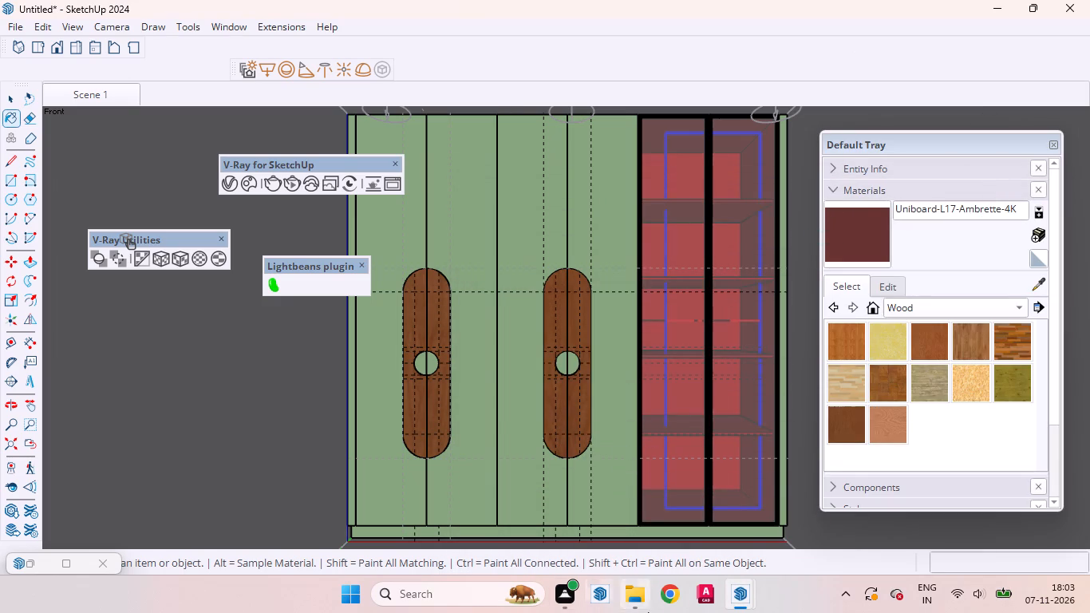
click(756, 527)
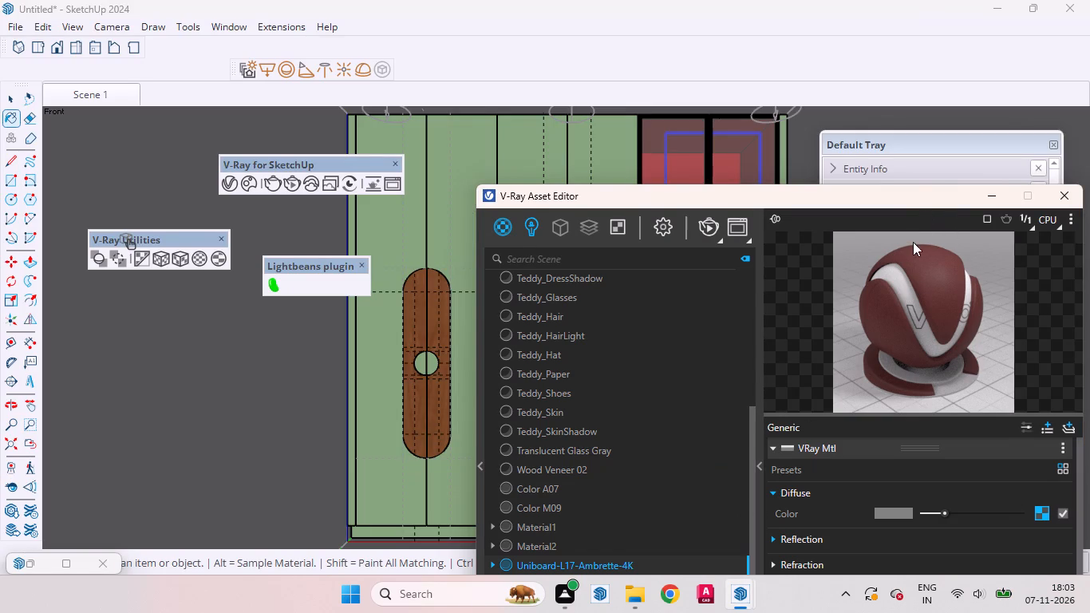
drag(916, 190, 843, 41)
click(754, 399)
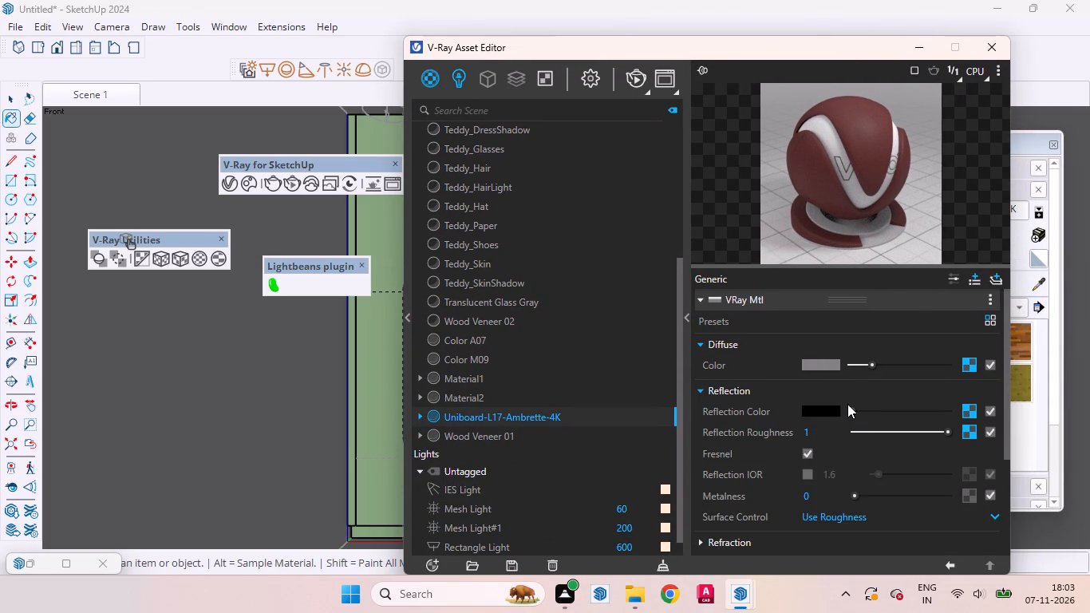
drag(852, 408, 875, 419)
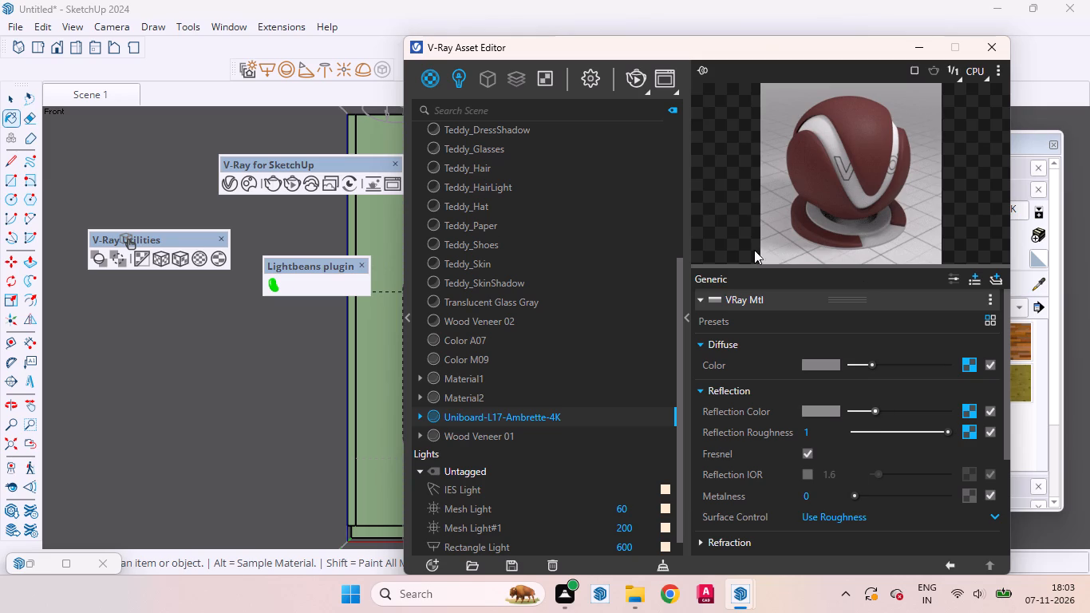
drag(811, 53, 861, 244)
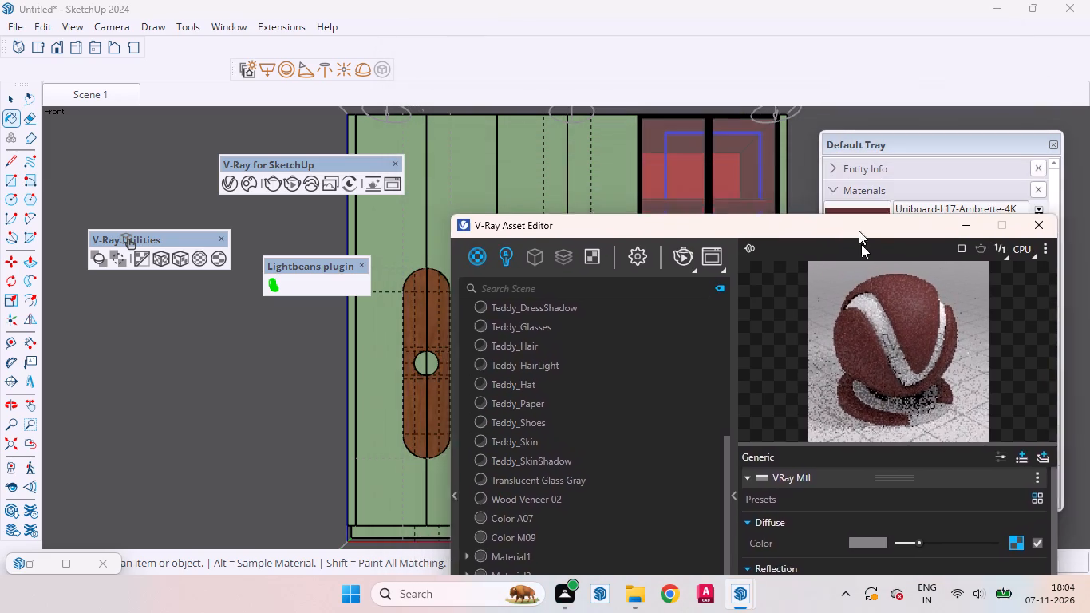
drag(861, 244, 884, 378)
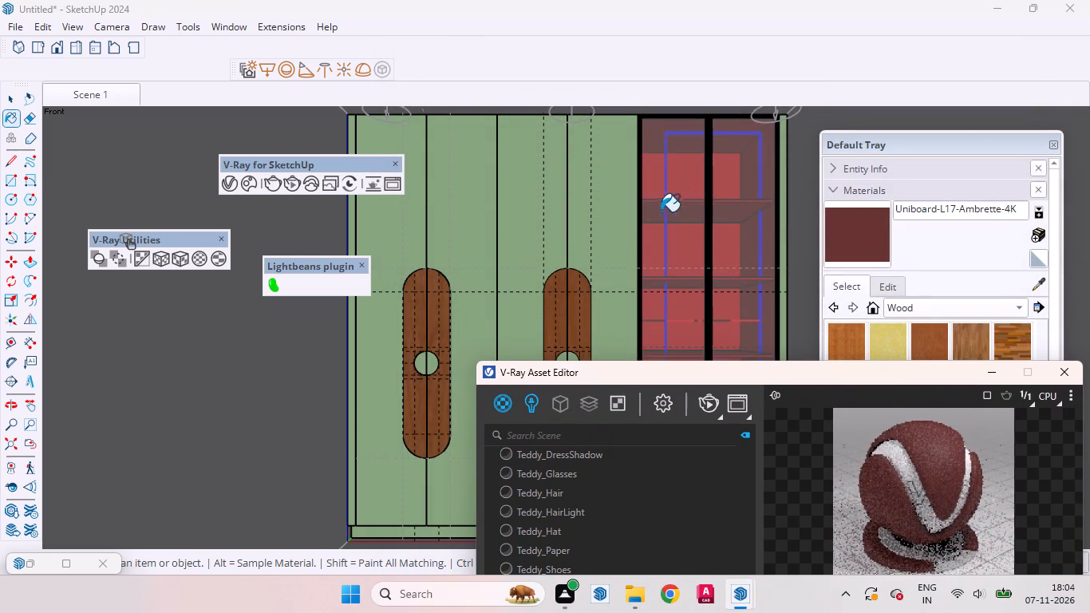
key(space)
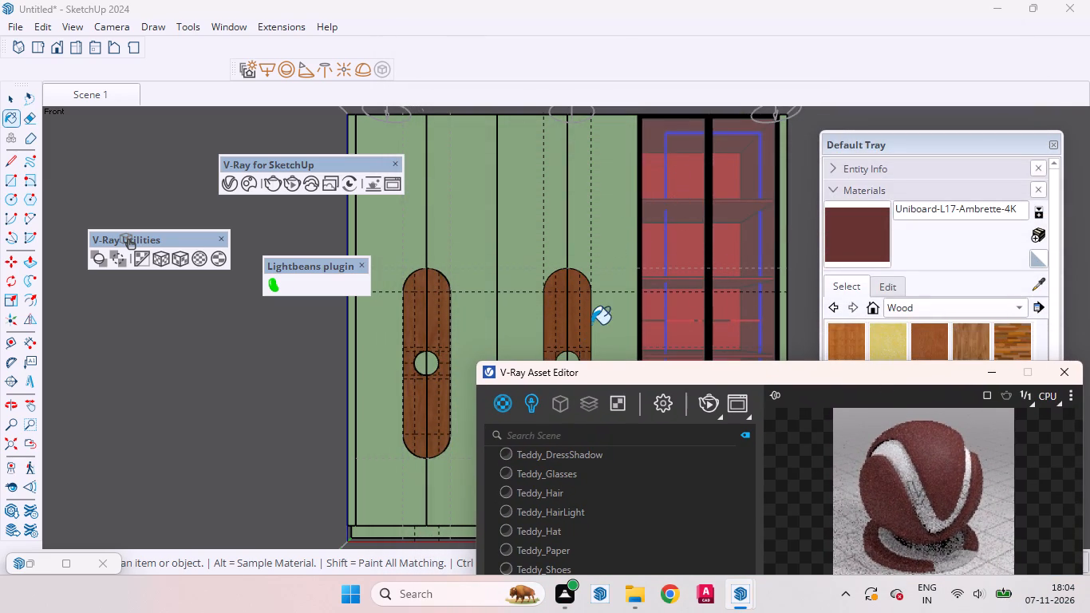
key(space)
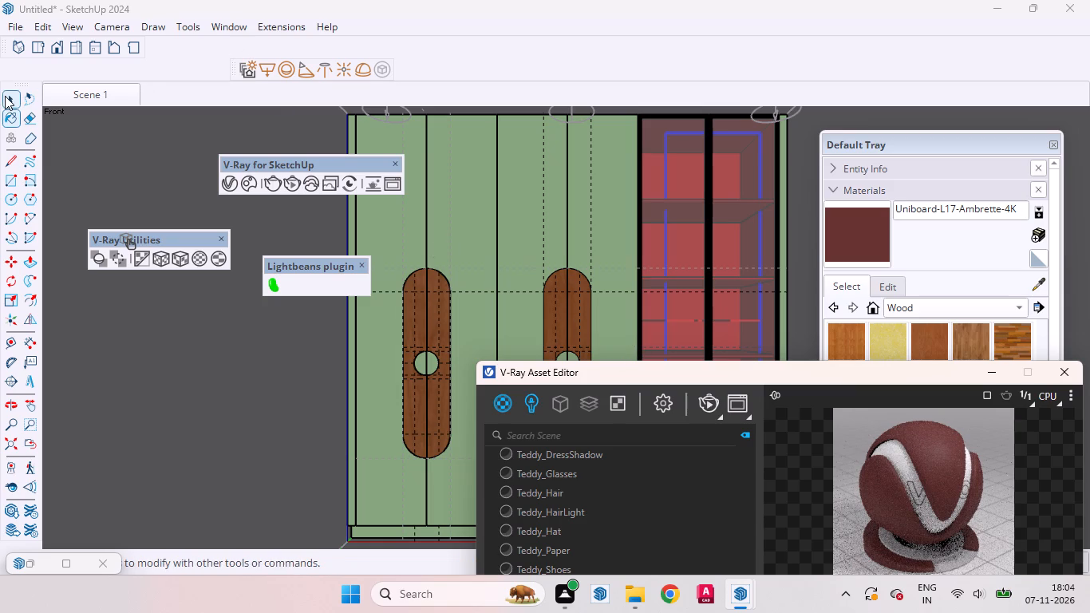
Paint the front faces of both halves of the two rounded wardrobe door handles with the Uniboard-L17-Ambrette-4K material.
click(5, 96)
scroll(442, 345, up, 9)
click(432, 297)
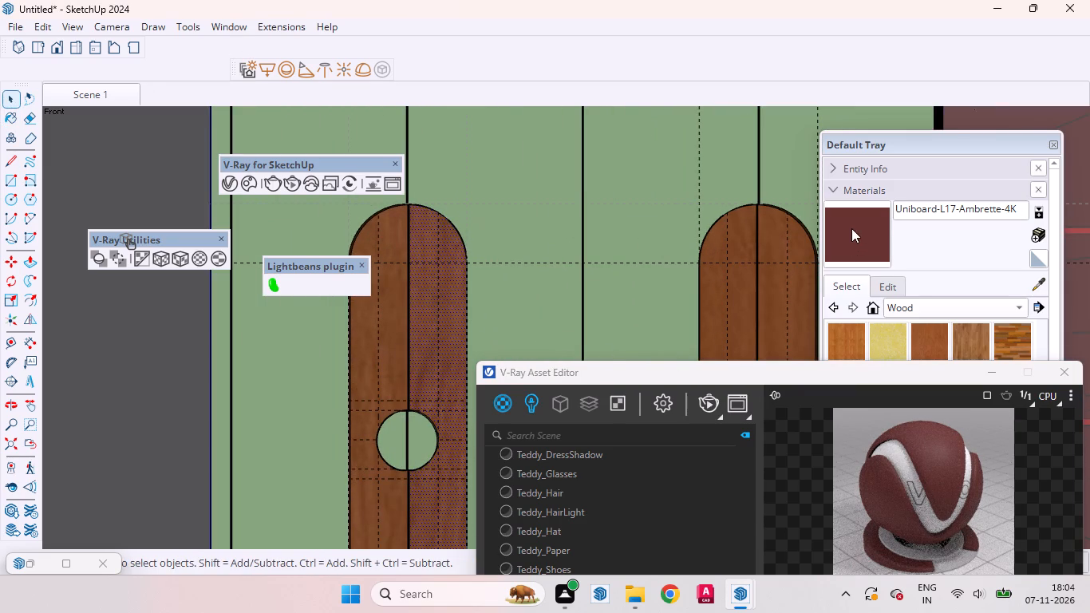
click(851, 228)
click(431, 299)
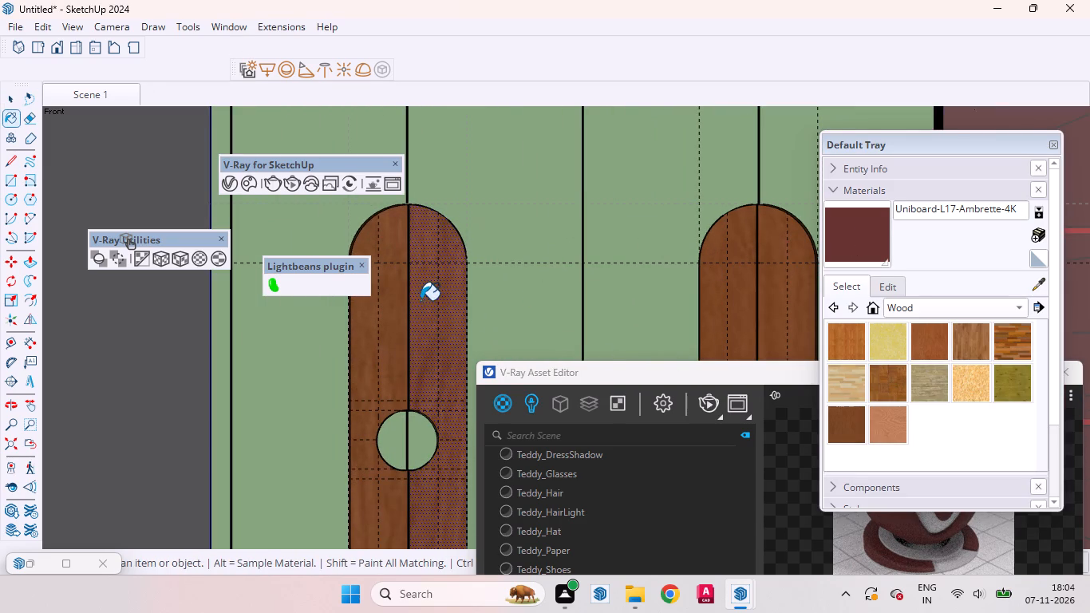
click(422, 299)
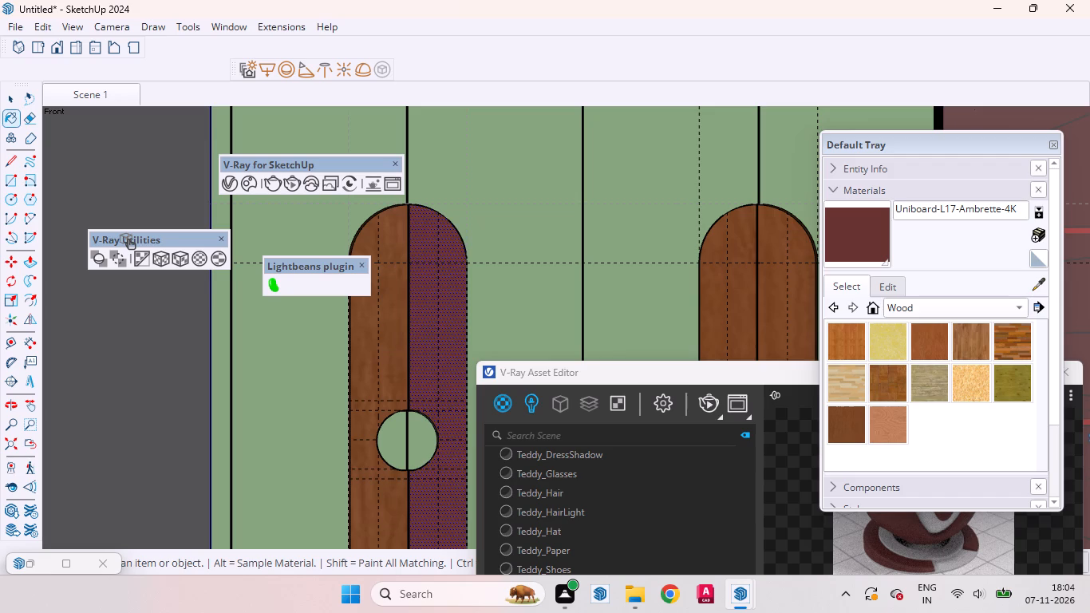
scroll(371, 336, up, 3)
click(378, 320)
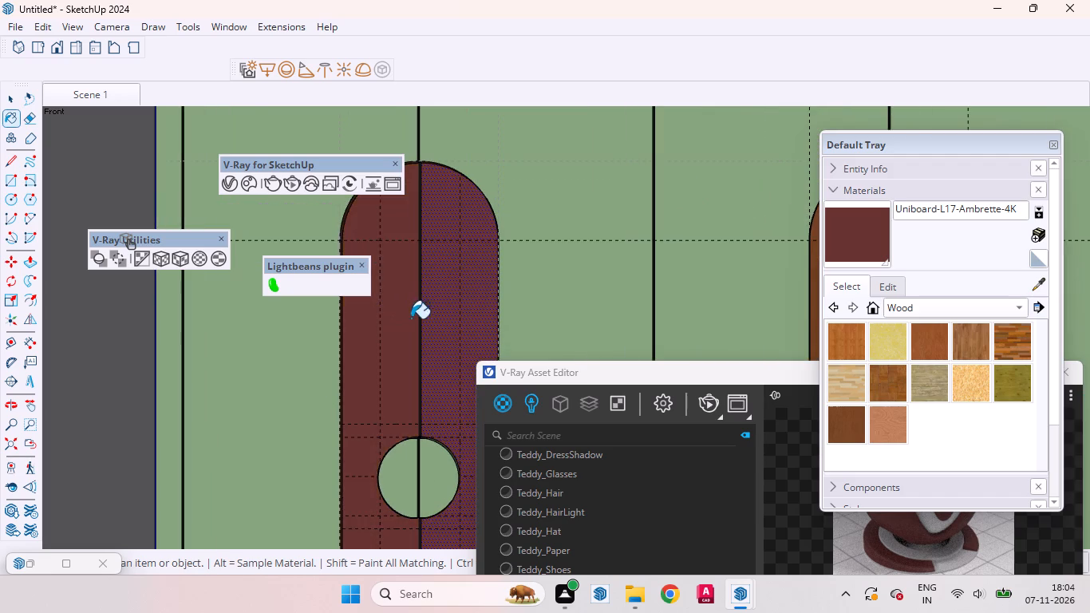
scroll(389, 316, down, 9)
click(600, 301)
click(643, 297)
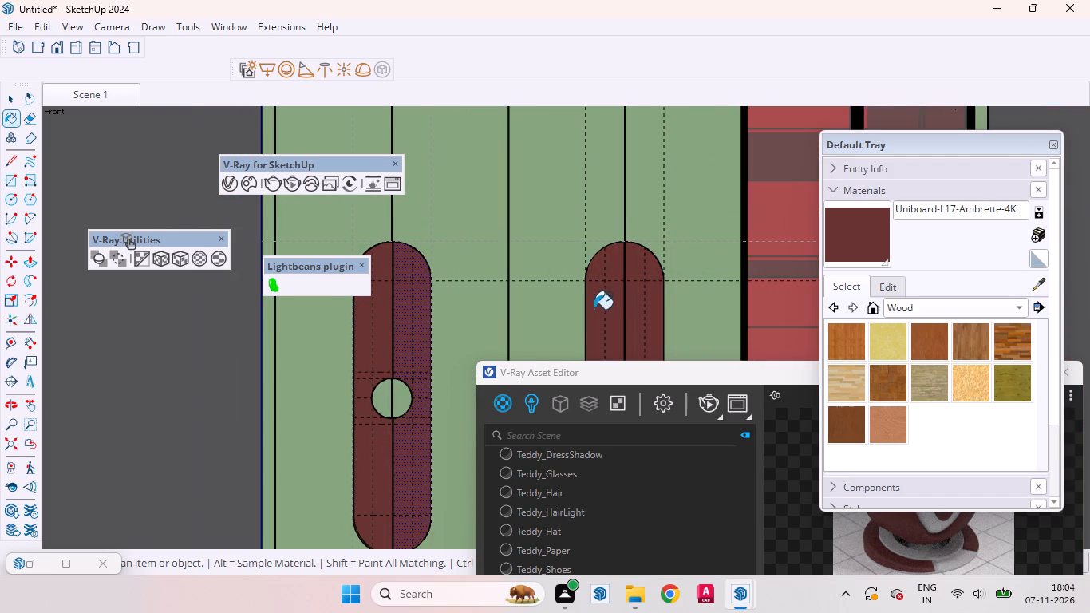
Paint the outer side edge and the curved top edges of the first door pair's handle with Uniboard-L17-Ambrette-4K.
scroll(350, 295, up, 19)
scroll(363, 371, down, 1)
scroll(363, 371, up, 13)
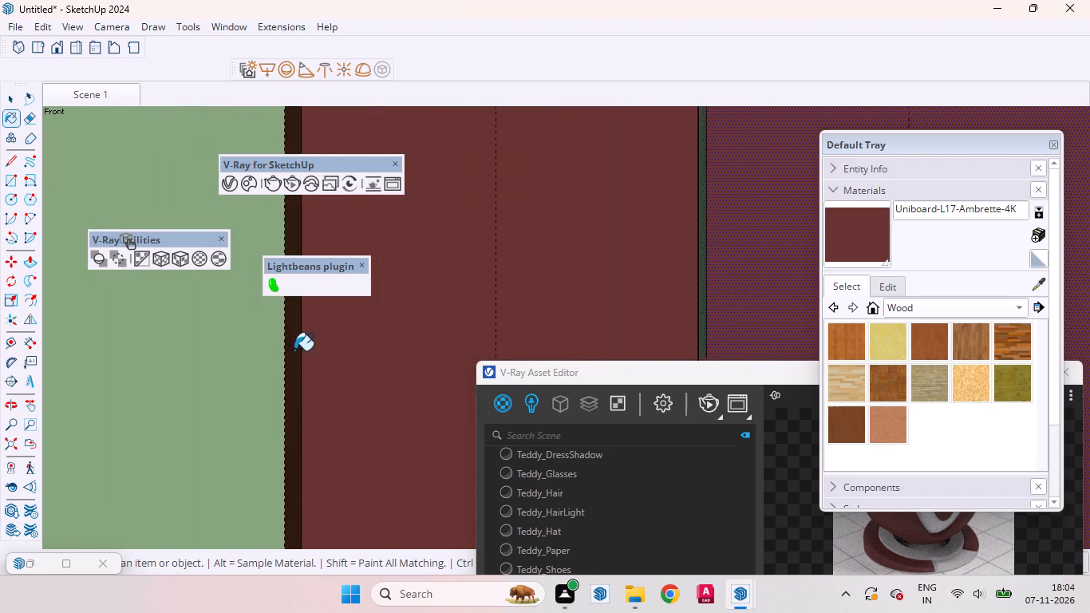
scroll(294, 350, up, 4)
click(290, 343)
scroll(464, 417, down, 20)
scroll(464, 417, down, 3)
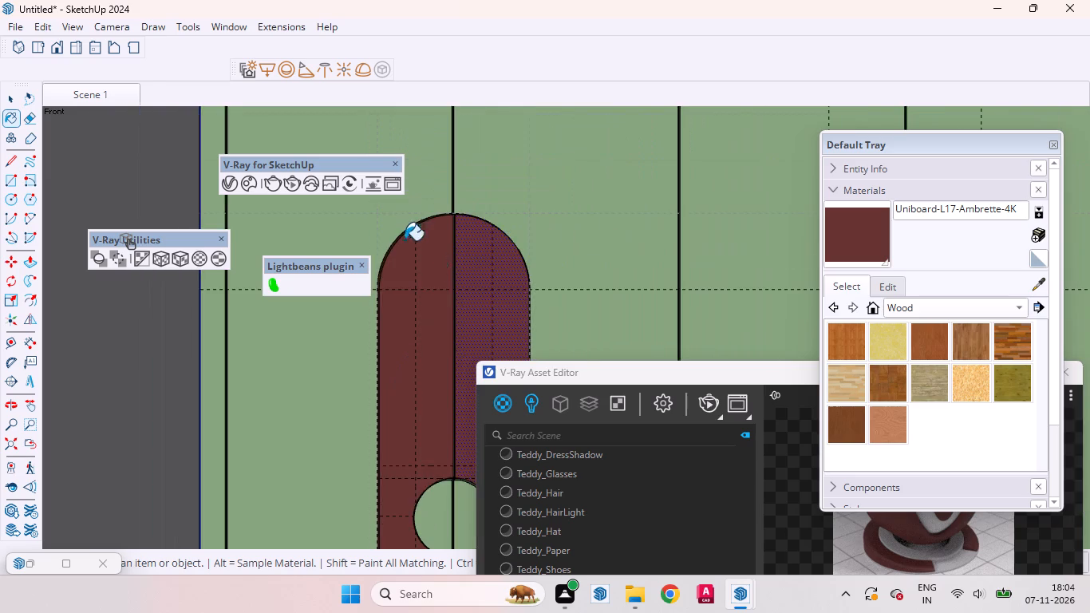
scroll(405, 232, up, 6)
scroll(406, 212, down, 1)
scroll(406, 212, up, 20)
scroll(406, 212, up, 3)
click(416, 257)
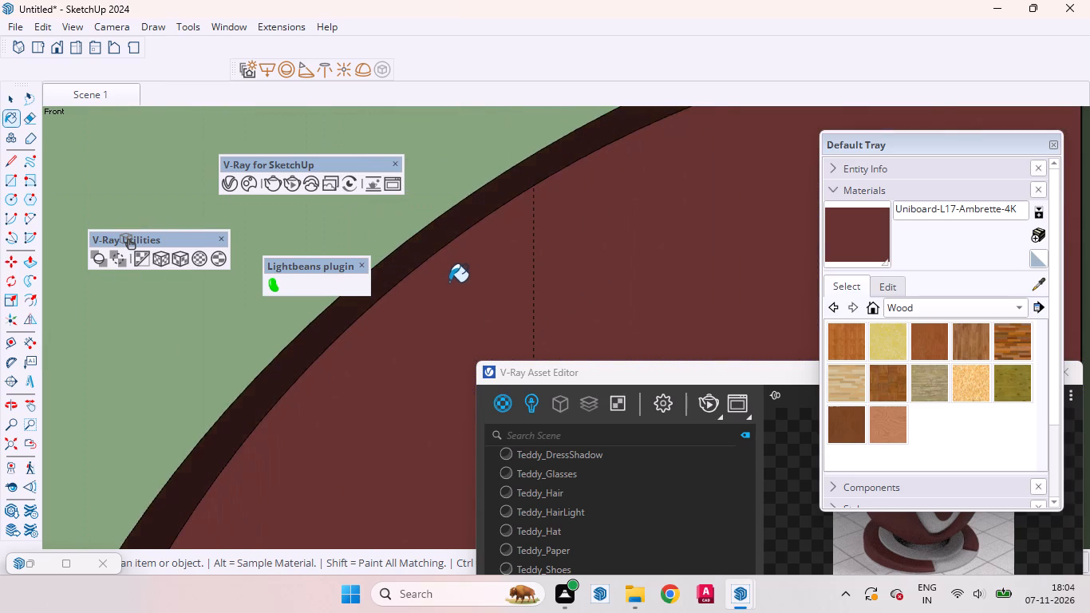
scroll(452, 279, down, 3)
scroll(452, 279, up, 2)
scroll(453, 273, down, 3)
scroll(453, 272, up, 1)
scroll(453, 272, down, 16)
scroll(441, 236, up, 2)
scroll(441, 236, down, 2)
scroll(737, 249, up, 5)
scroll(708, 222, down, 1)
scroll(641, 199, up, 10)
click(602, 188)
scroll(594, 213, down, 15)
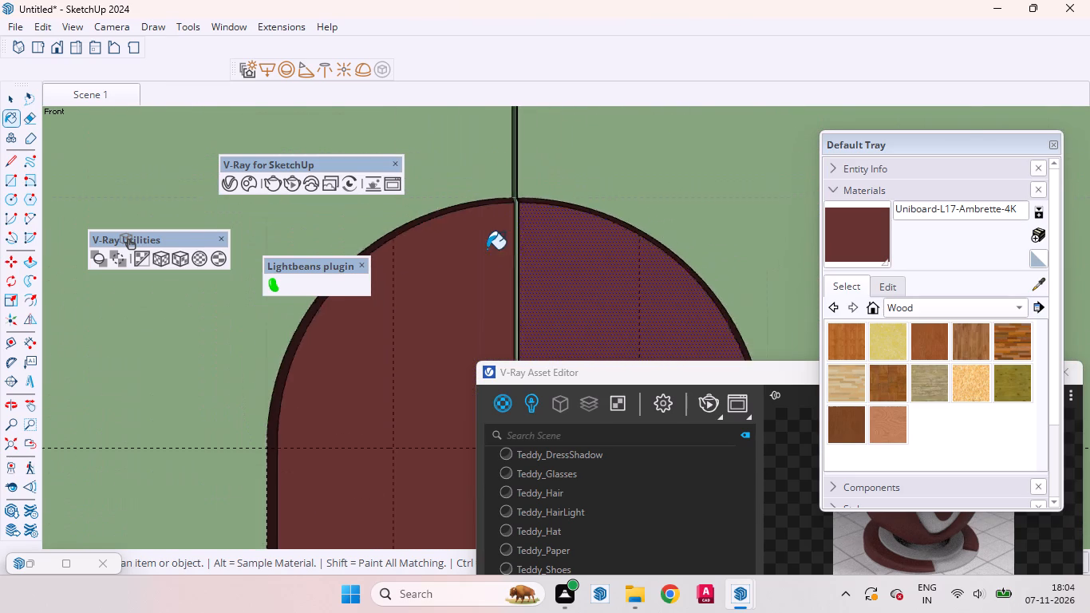
Paint the curved bottom edges and the remaining straight side edge of the first handle with Uniboard-L17-Ambrette-4K.
scroll(487, 249, down, 5)
scroll(486, 249, up, 1)
scroll(481, 270, down, 1)
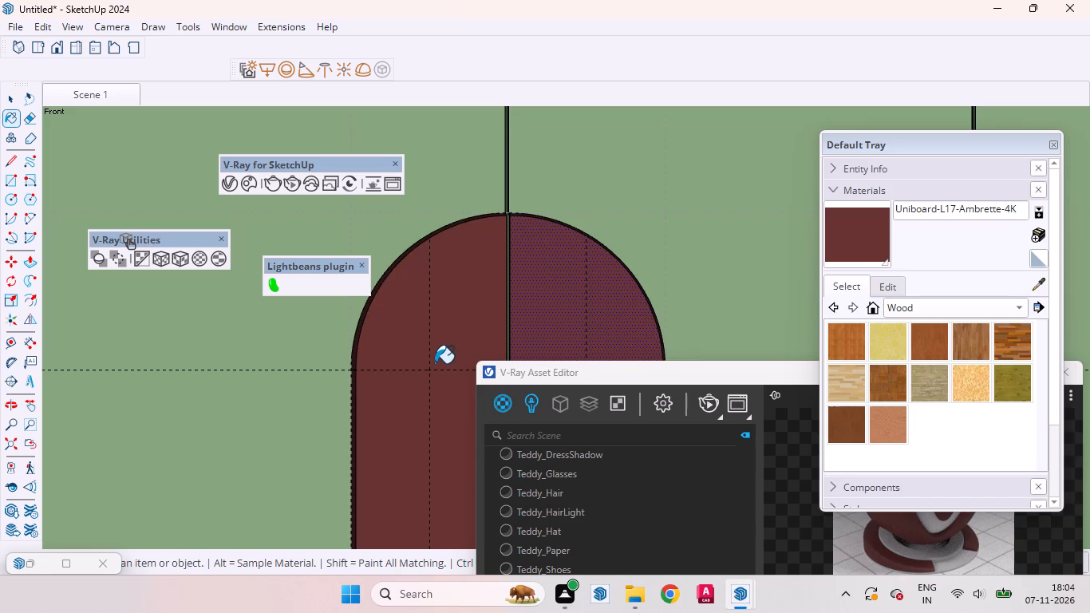
scroll(435, 363, down, 20)
scroll(435, 363, down, 2)
scroll(453, 409, up, 4)
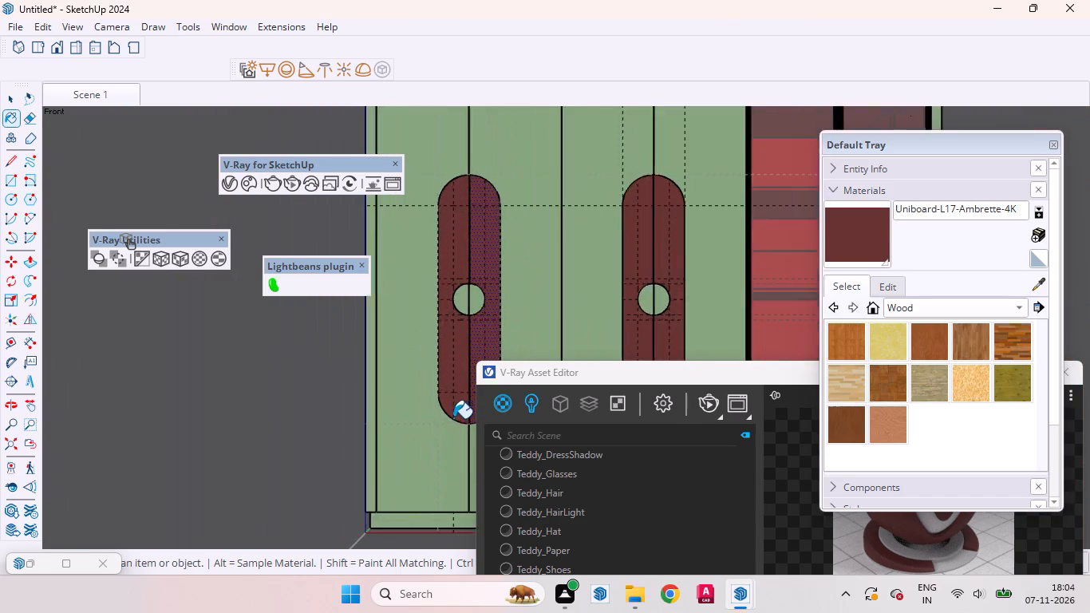
scroll(453, 418, up, 17)
middle_drag(435, 413, 329, 483)
scroll(389, 357, up, 5)
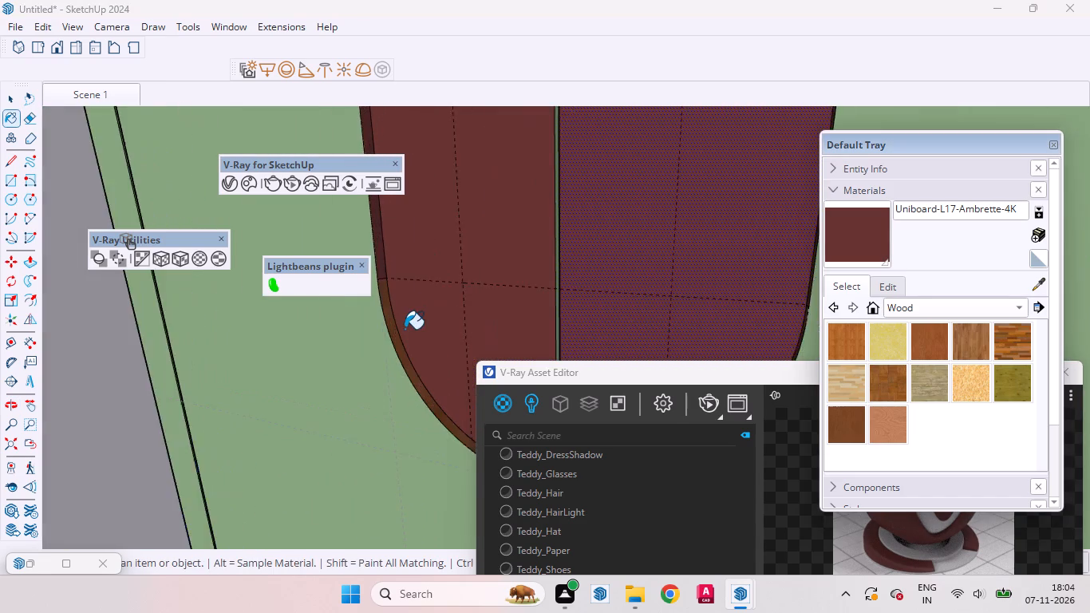
scroll(405, 329, up, 3)
click(389, 326)
scroll(393, 339, down, 9)
middle_drag(383, 334, 573, 335)
scroll(504, 275, down, 4)
scroll(536, 330, up, 13)
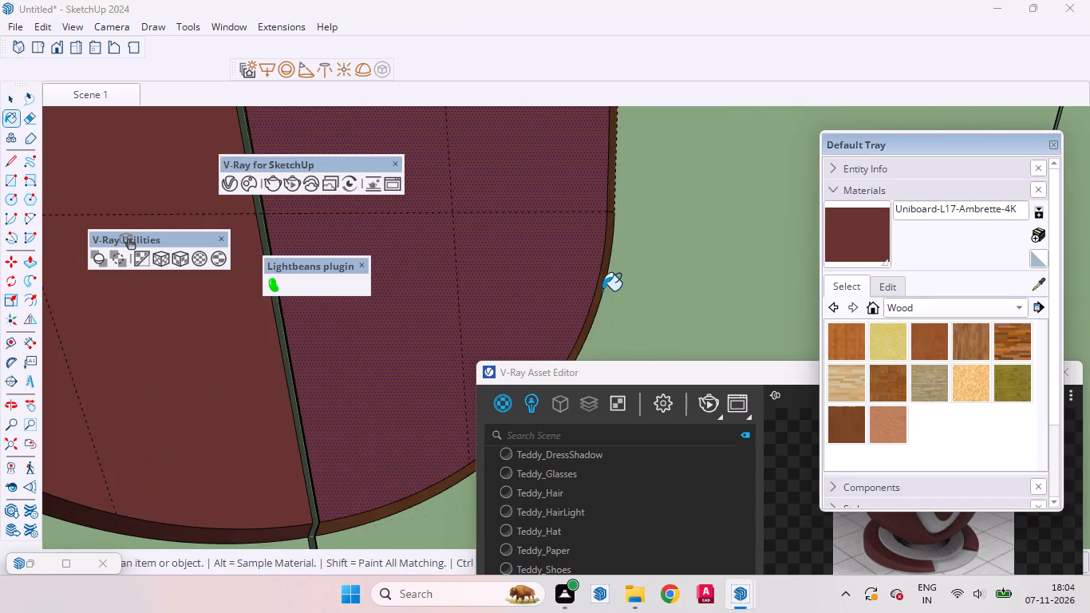
click(601, 283)
click(609, 178)
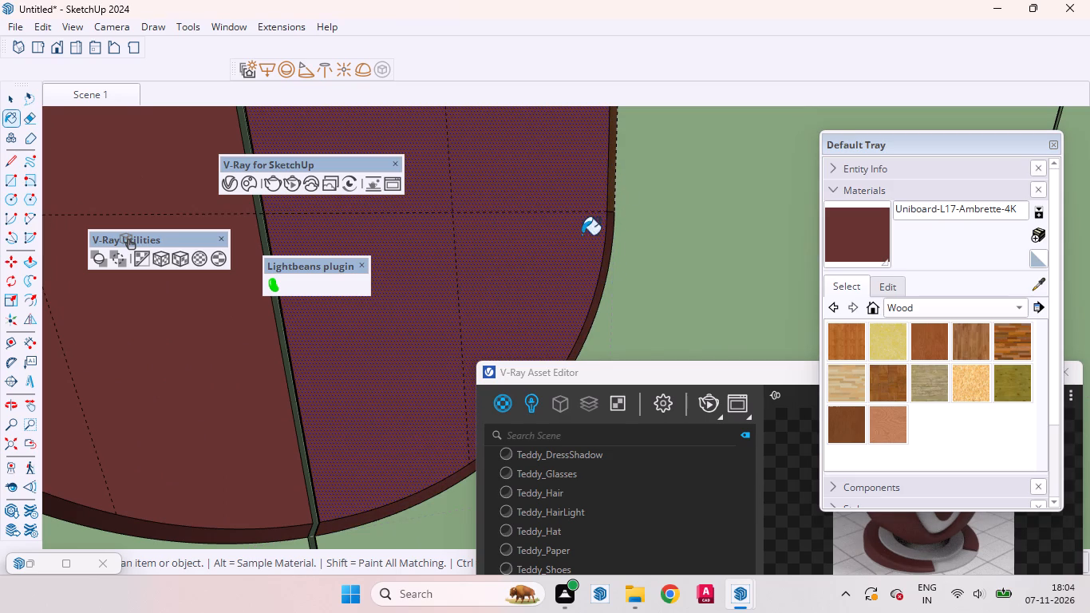
scroll(606, 172, up, 10)
click(620, 161)
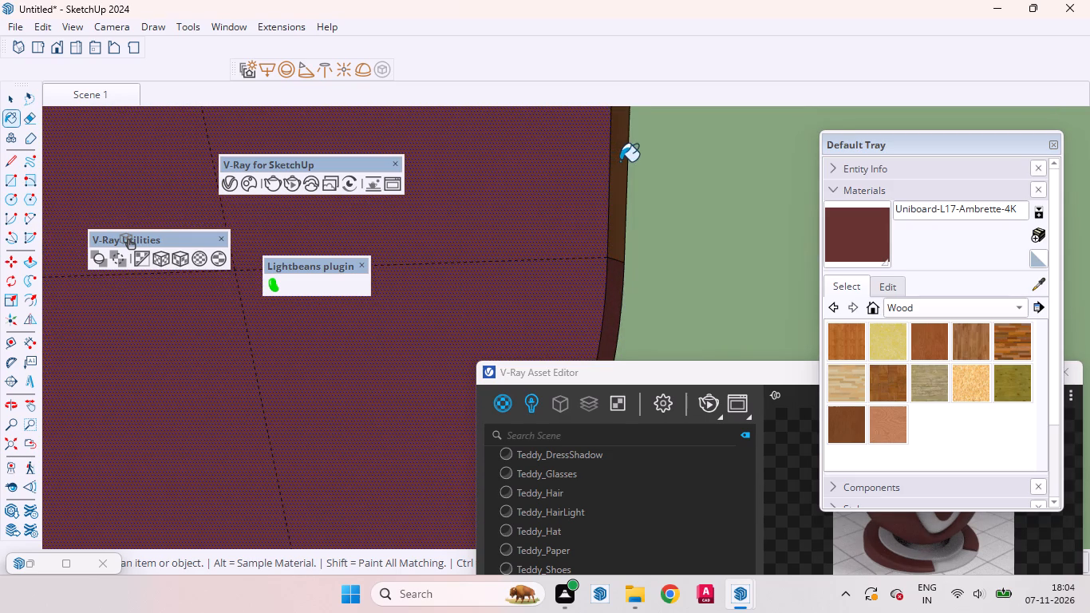
Paint both straight side edges of the second door pair's handle with Uniboard-L17-Ambrette-4K.
scroll(529, 250, down, 20)
scroll(529, 250, down, 10)
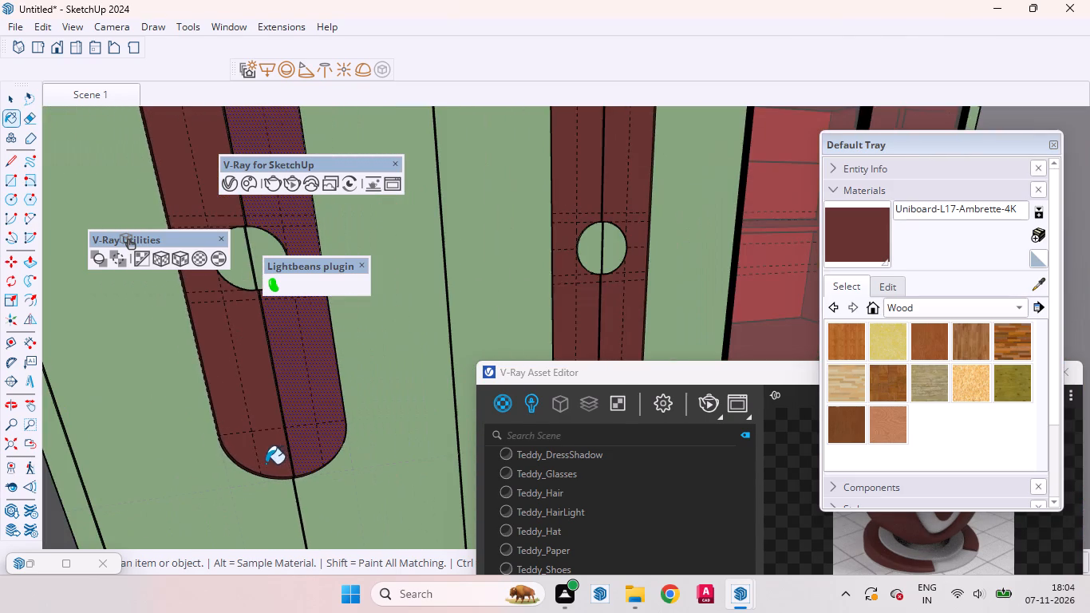
scroll(618, 243, up, 1)
scroll(618, 243, down, 1)
scroll(618, 242, up, 14)
scroll(675, 207, down, 1)
scroll(675, 207, up, 6)
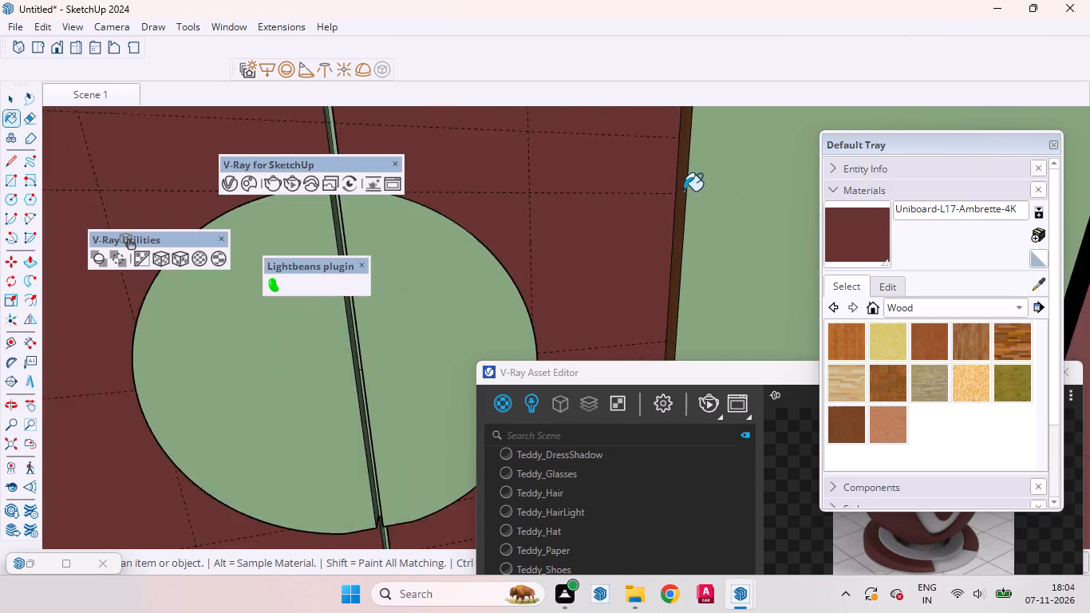
scroll(684, 191, up, 2)
click(683, 177)
scroll(693, 212, down, 12)
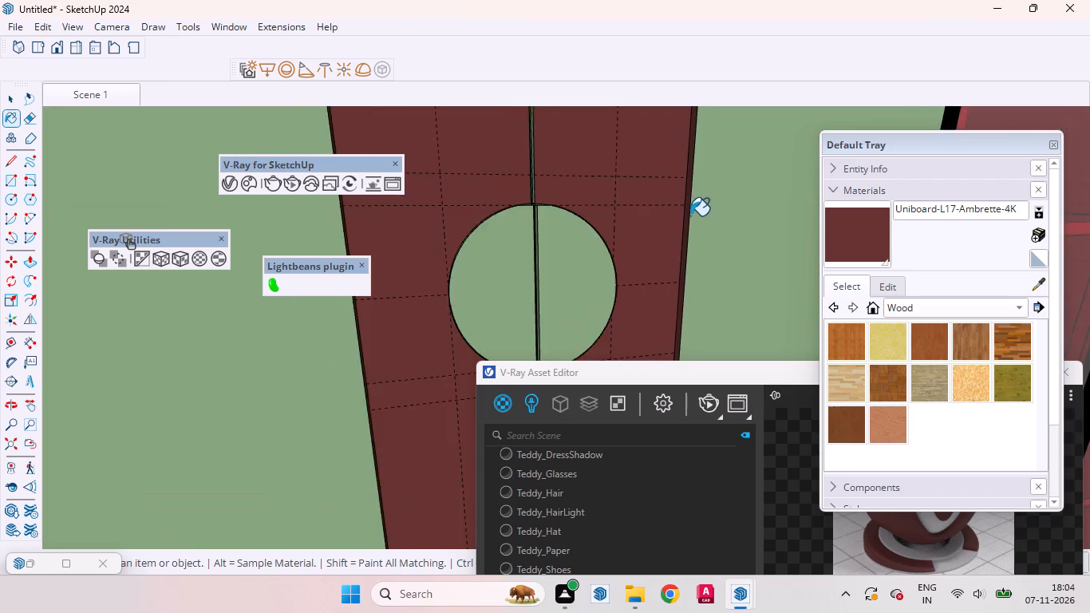
scroll(690, 216, down, 2)
middle_drag(527, 294, 320, 327)
scroll(493, 214, up, 7)
scroll(493, 213, down, 1)
scroll(485, 212, up, 1)
scroll(482, 212, down, 2)
scroll(480, 210, up, 1)
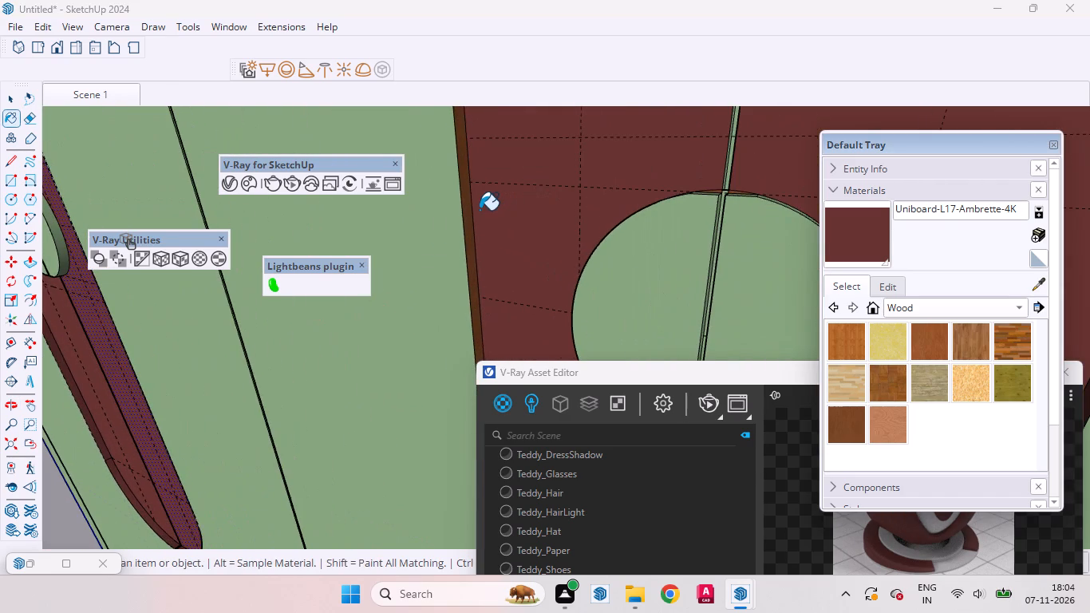
click(465, 200)
Paint the curved bottom edges of both halves of the second handle with Uniboard-L17-Ambrette-4K.
scroll(566, 188, down, 1)
scroll(566, 188, up, 1)
scroll(567, 188, down, 14)
scroll(614, 148, up, 1)
scroll(613, 148, down, 2)
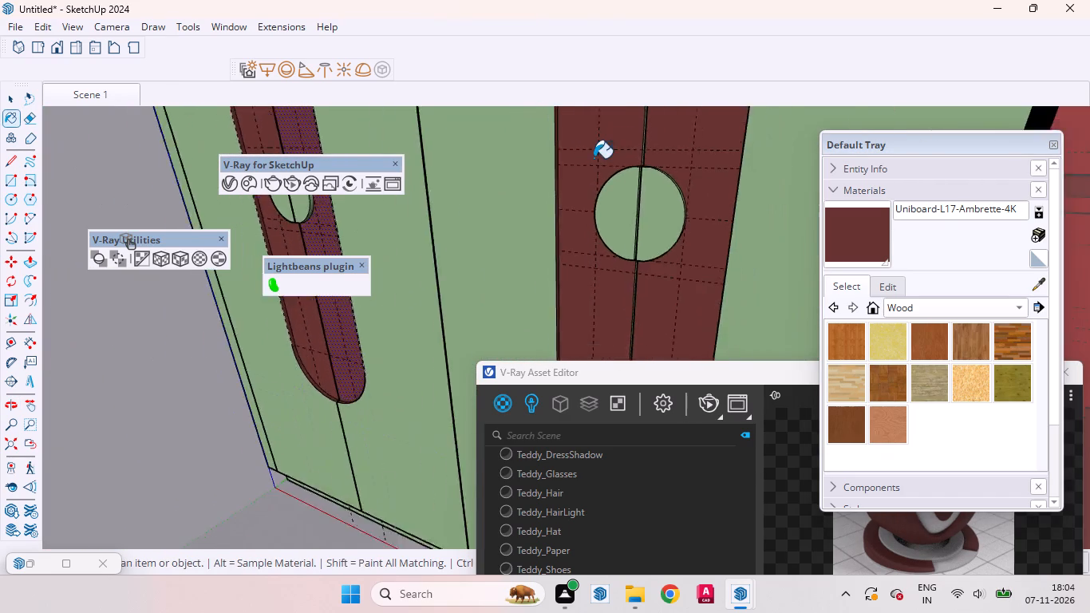
scroll(594, 158, down, 18)
middle_drag(603, 256, 638, 322)
scroll(610, 296, up, 5)
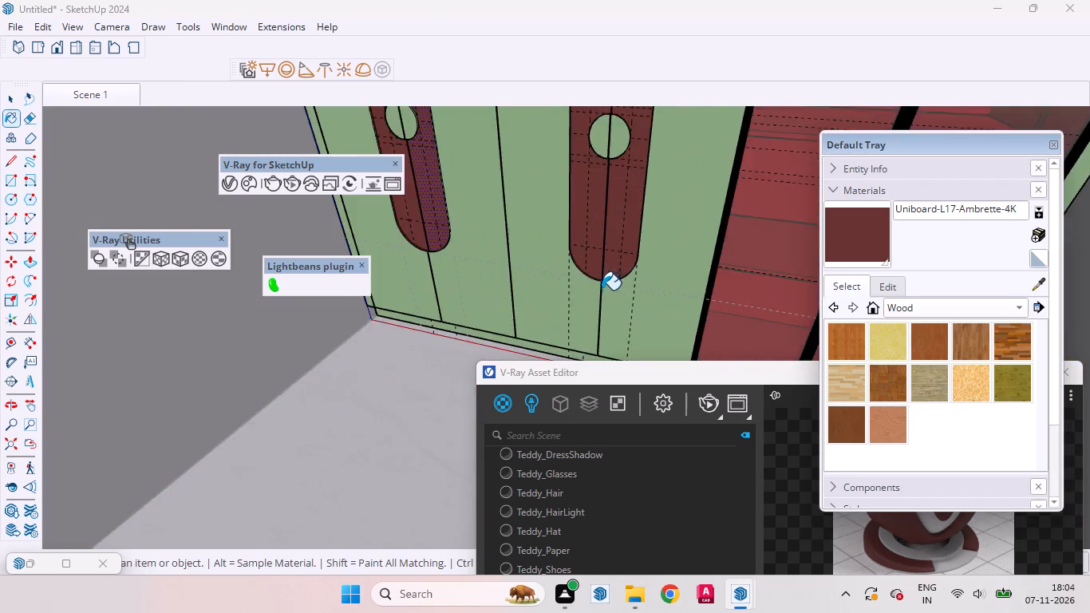
scroll(602, 290, up, 20)
scroll(602, 290, up, 1)
click(568, 231)
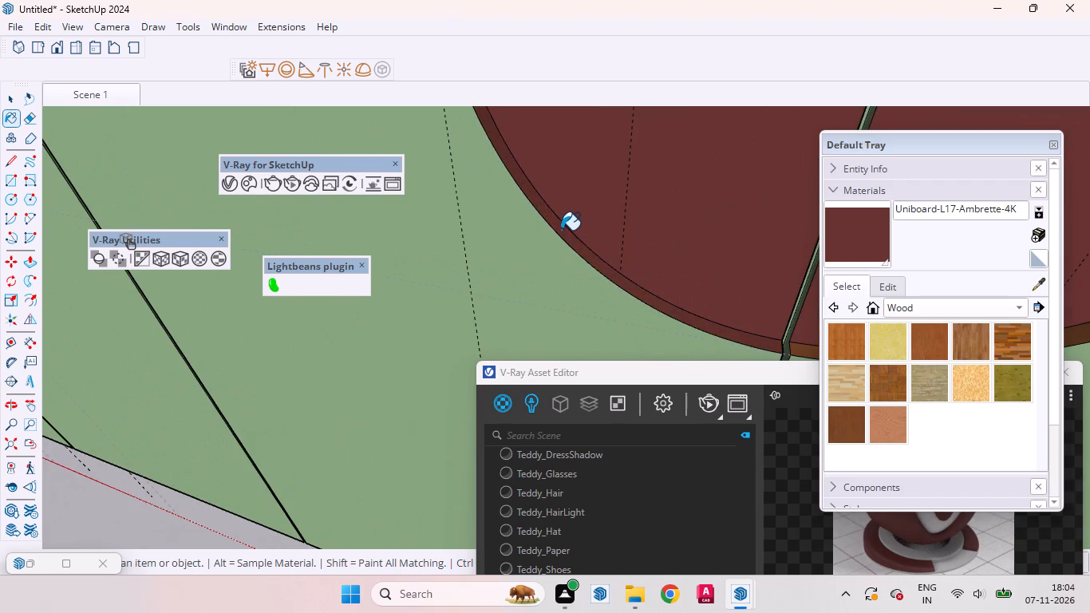
scroll(551, 227, down, 9)
scroll(704, 278, up, 8)
click(711, 296)
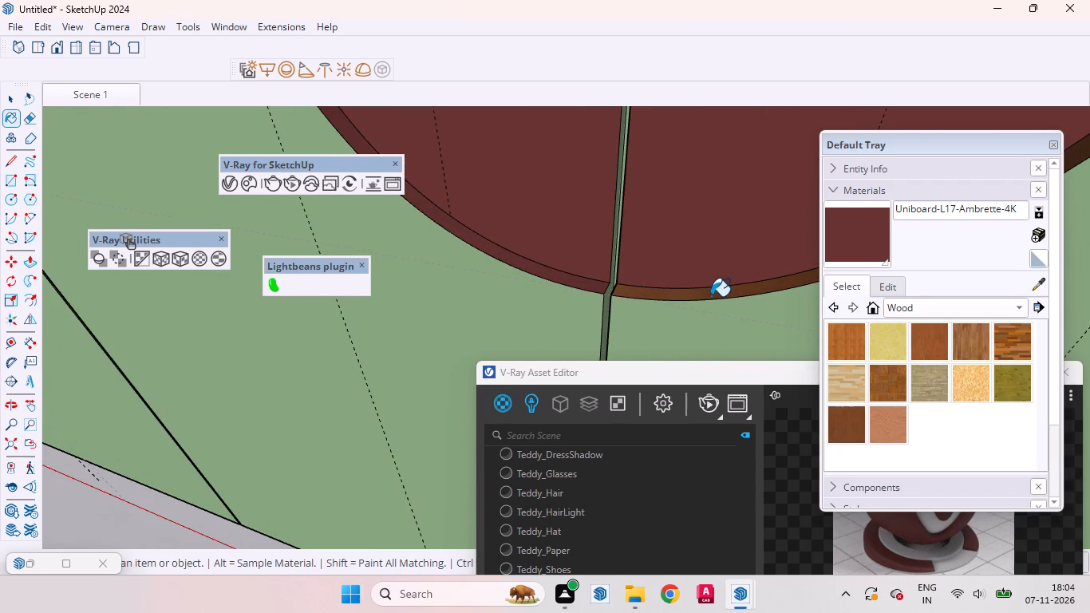
Paint the curved top edges of both halves of the second handle with Uniboard-L17-Ambrette-4K and return to the Select tool.
scroll(662, 288, down, 8)
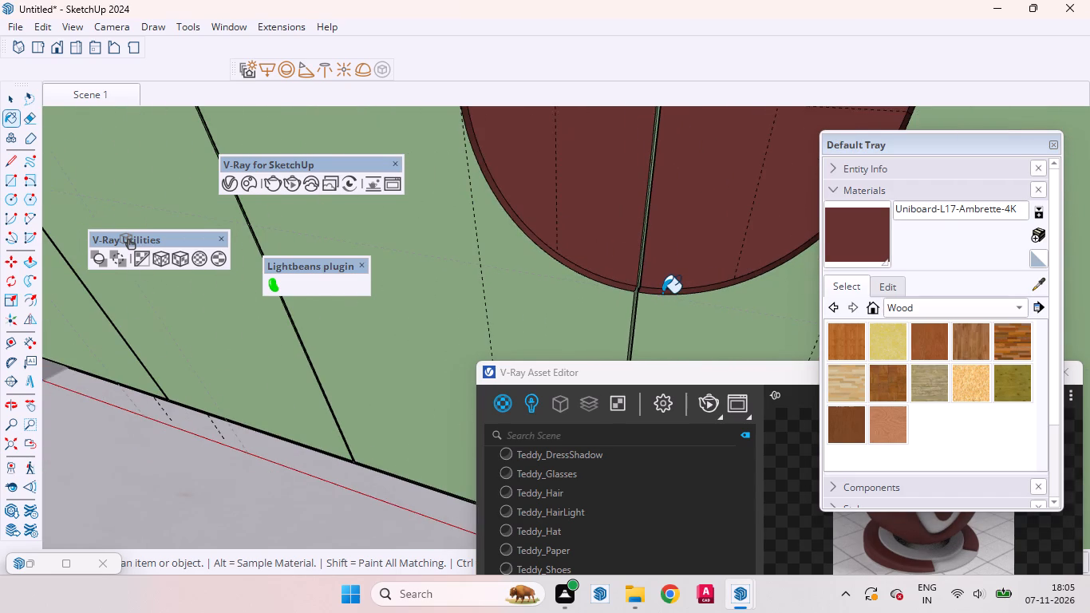
scroll(662, 293, down, 20)
scroll(626, 153, up, 4)
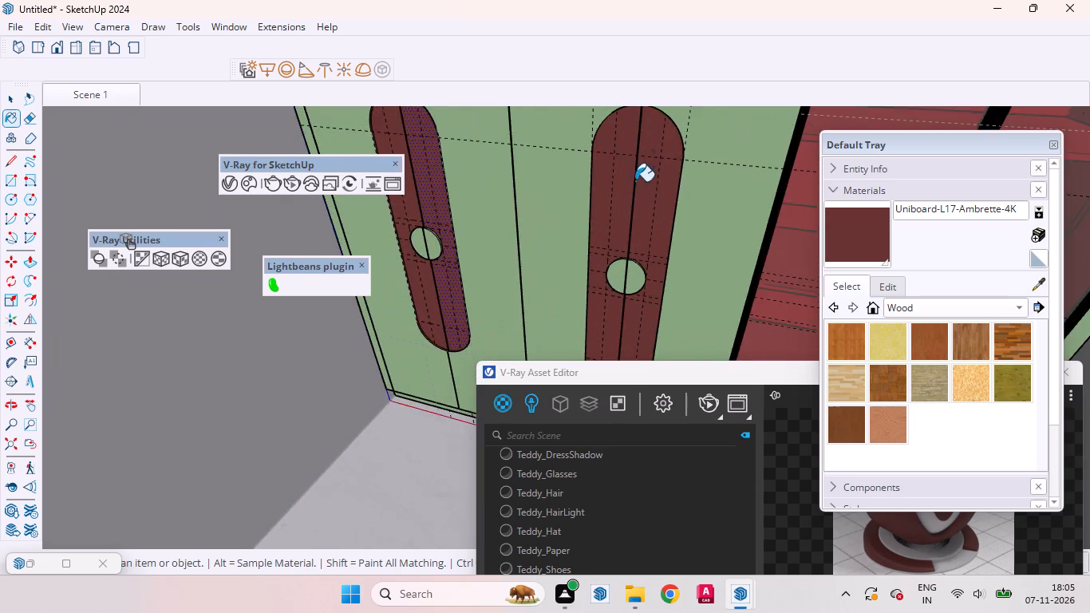
scroll(635, 246, down, 3)
middle_drag(638, 144, 644, 66)
scroll(594, 240, down, 4)
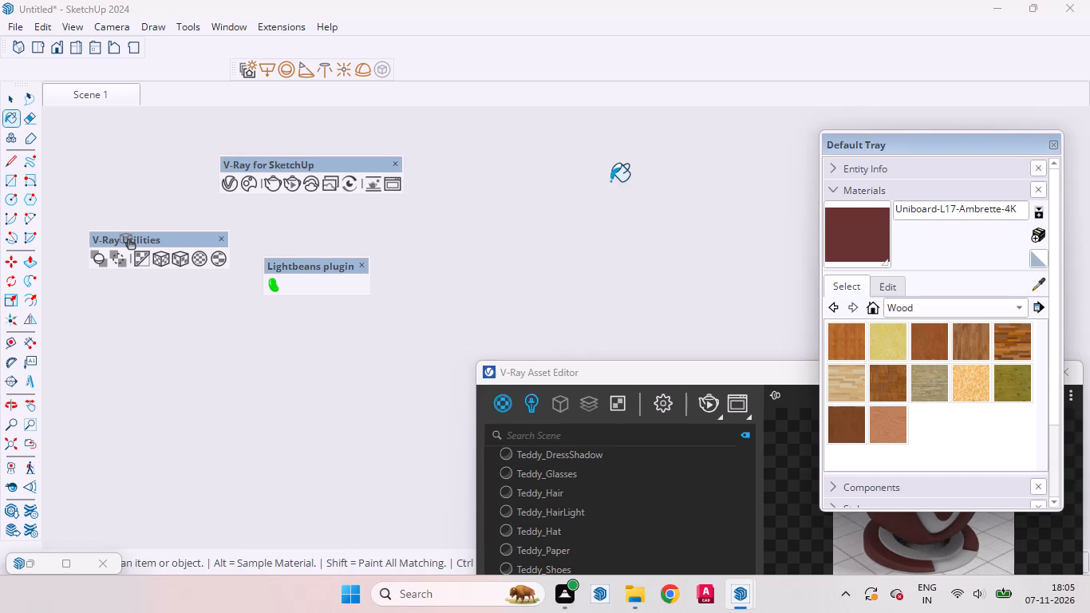
click(23, 442)
scroll(497, 256, down, 3)
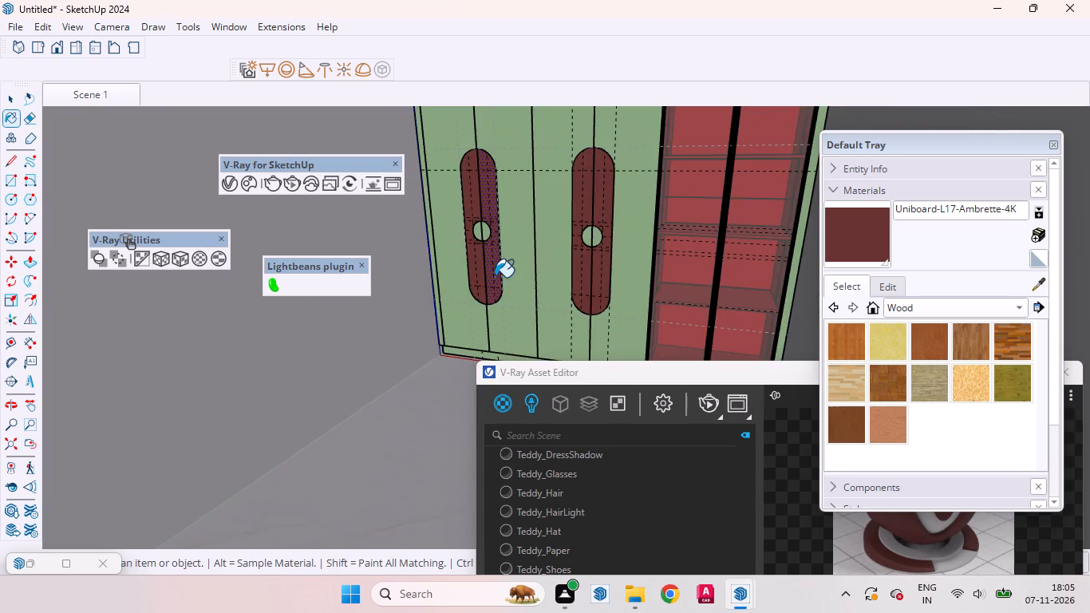
scroll(577, 121, up, 19)
middle_drag(608, 223, 578, 140)
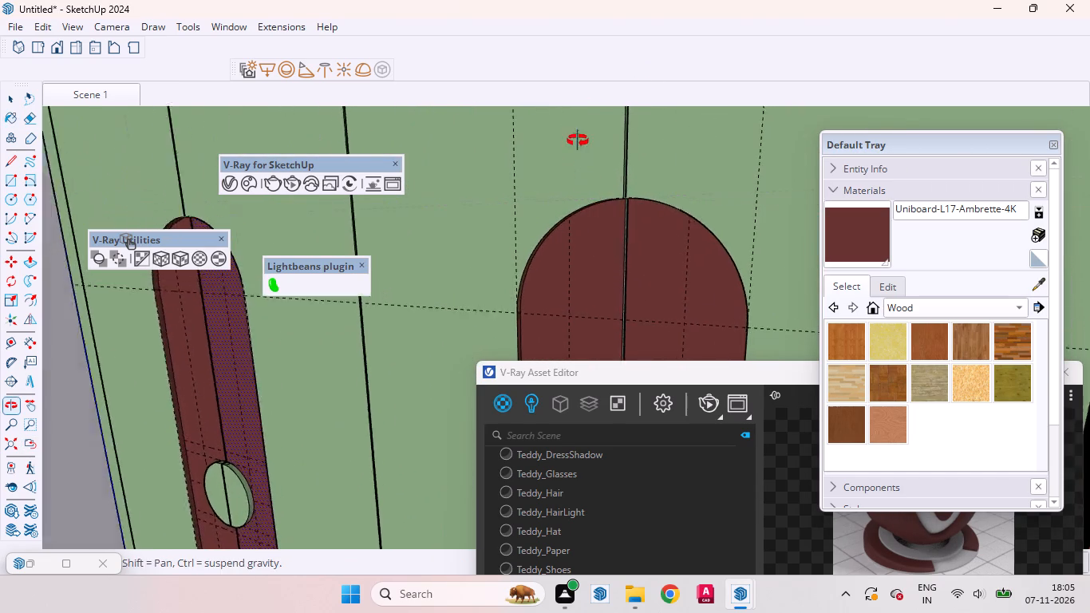
middle_drag(578, 140, 579, 106)
scroll(596, 175, up, 6)
scroll(587, 244, down, 1)
scroll(587, 244, up, 12)
click(556, 216)
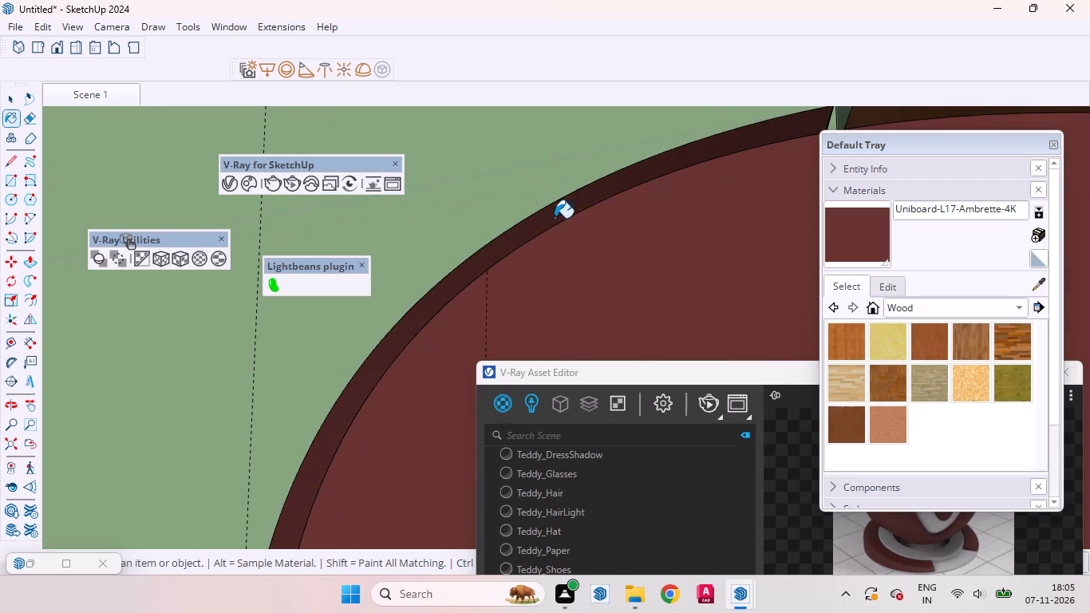
scroll(468, 260, down, 2)
click(779, 149)
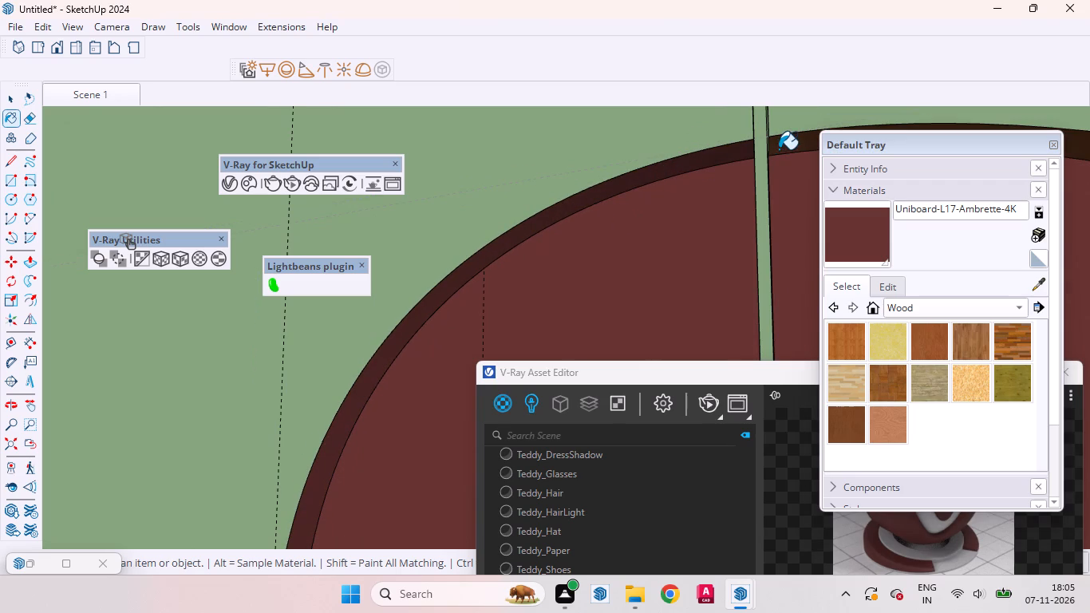
scroll(97, 157, down, 1)
key(space)
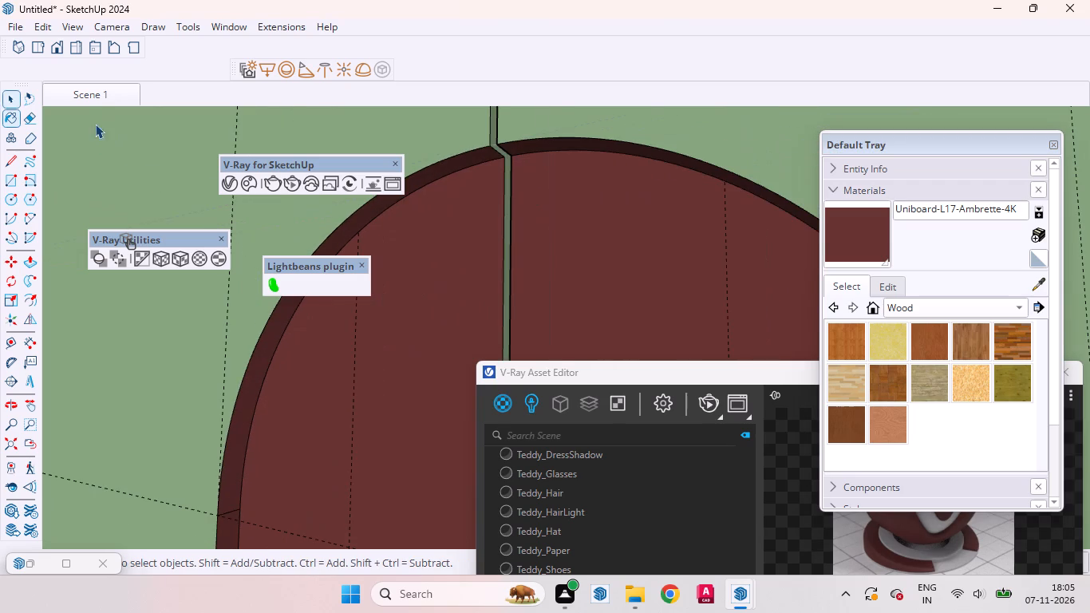
Return to the Scene 1 view and move the V-Ray Asset Editor clear of the wardrobe.
click(97, 95)
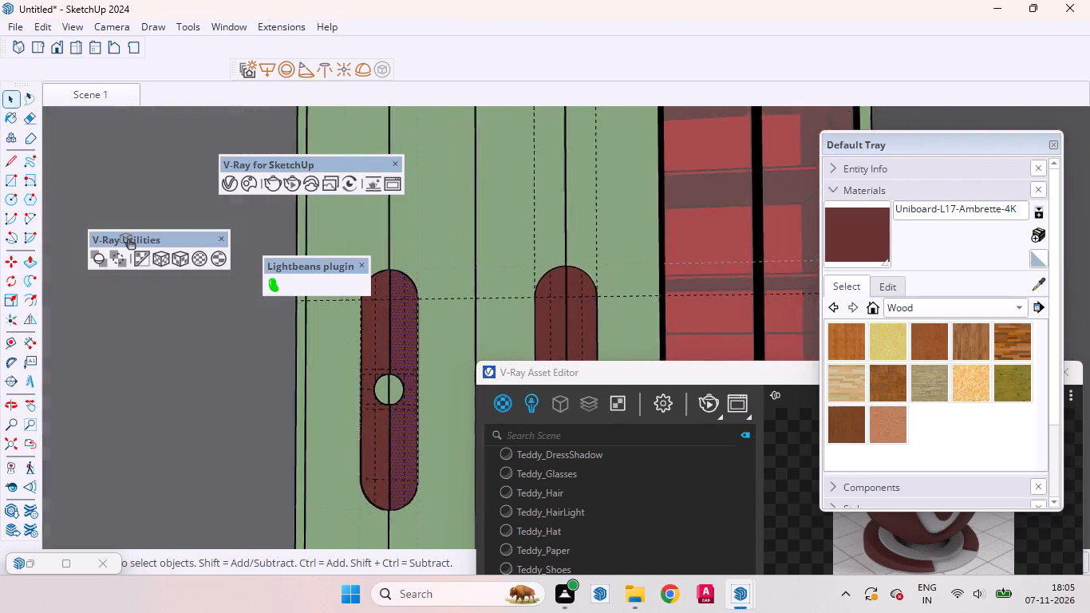
drag(667, 370, 255, 524)
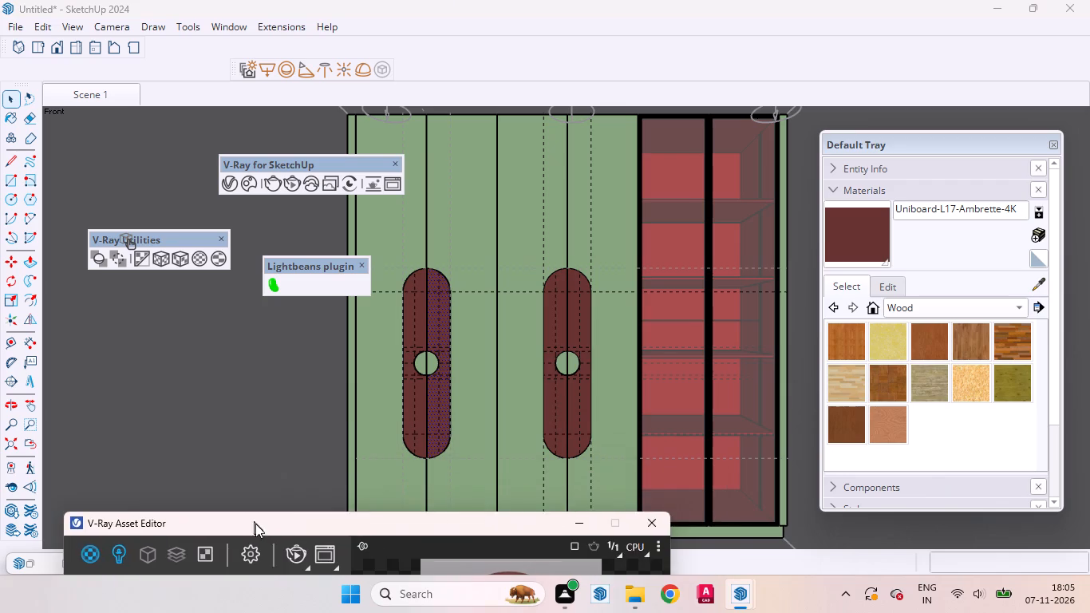
drag(255, 524, 468, 533)
Hide both glass panels of the wardrobe's glass-door section.
click(673, 312)
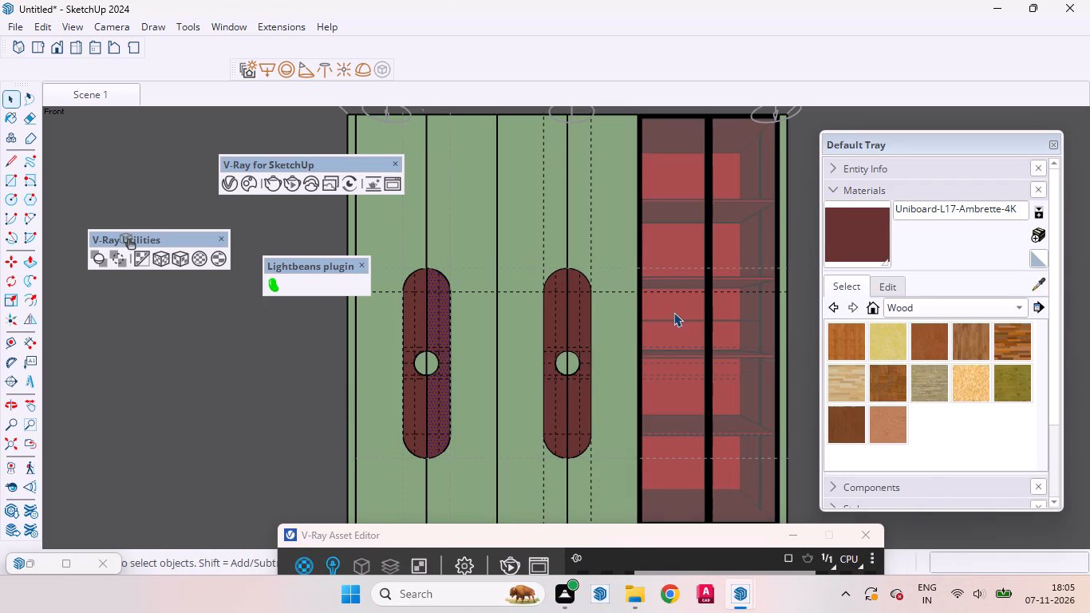
right_click(673, 312)
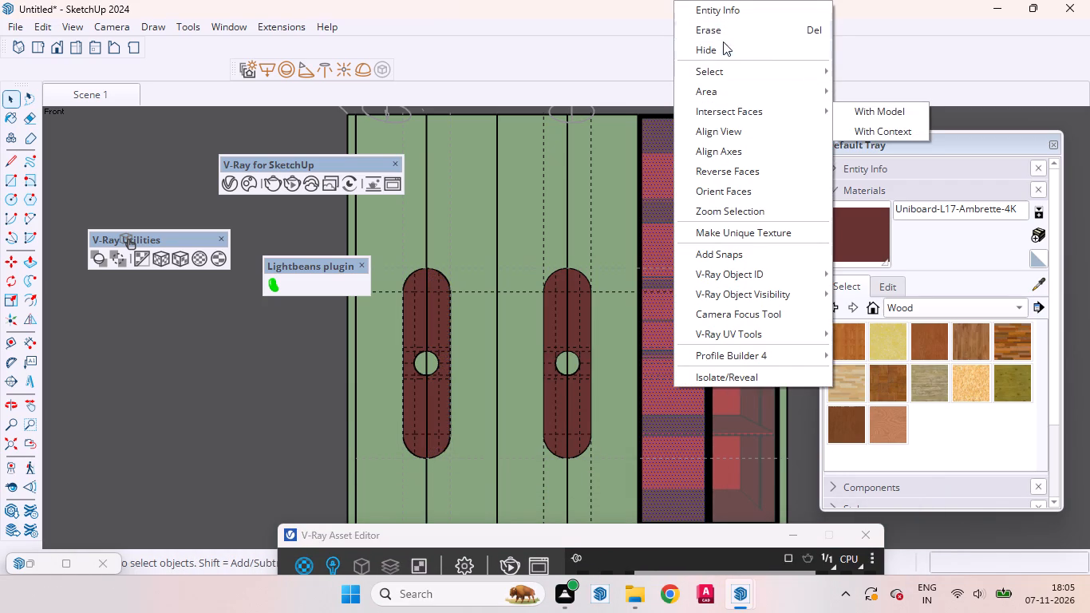
click(723, 46)
click(739, 230)
right_click(738, 232)
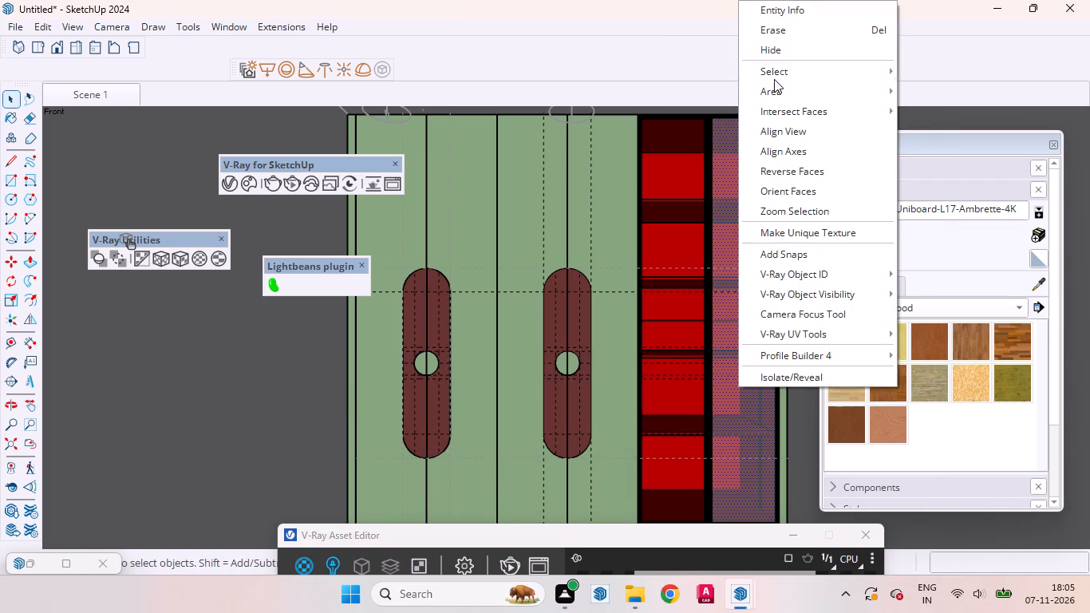
click(777, 49)
Paint the back panels and the inner right side of the open shelving section with Uniboard-L17-Ambrette-4K.
click(844, 243)
click(686, 182)
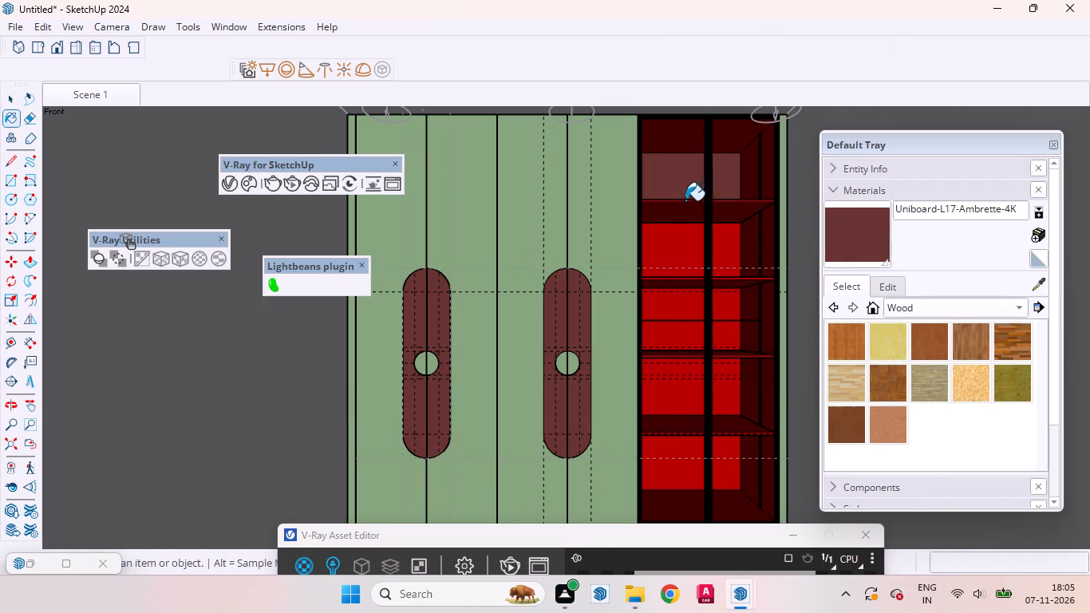
click(689, 225)
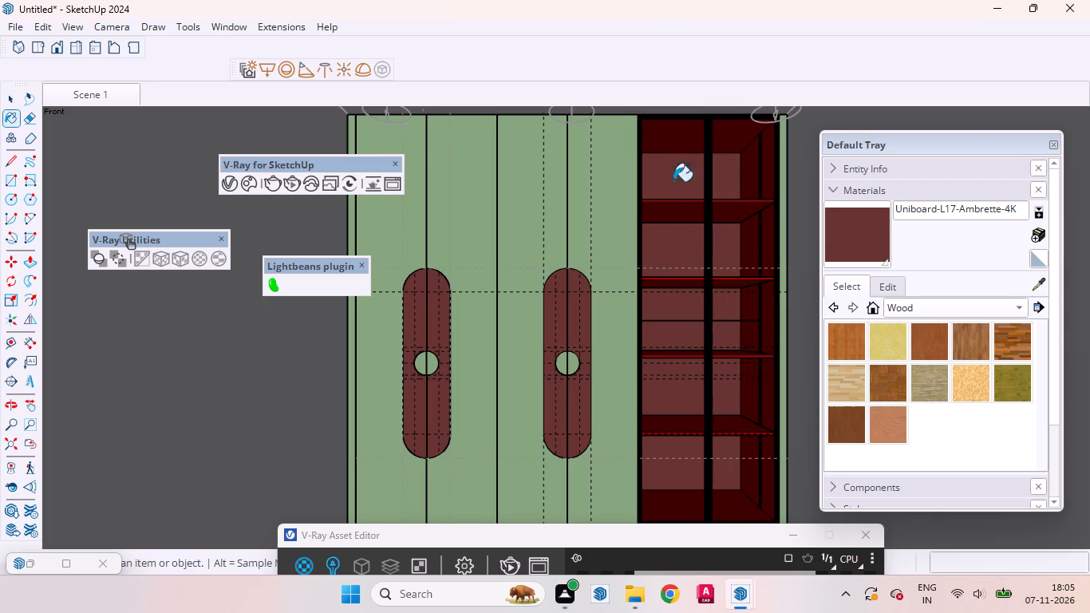
click(749, 164)
click(675, 136)
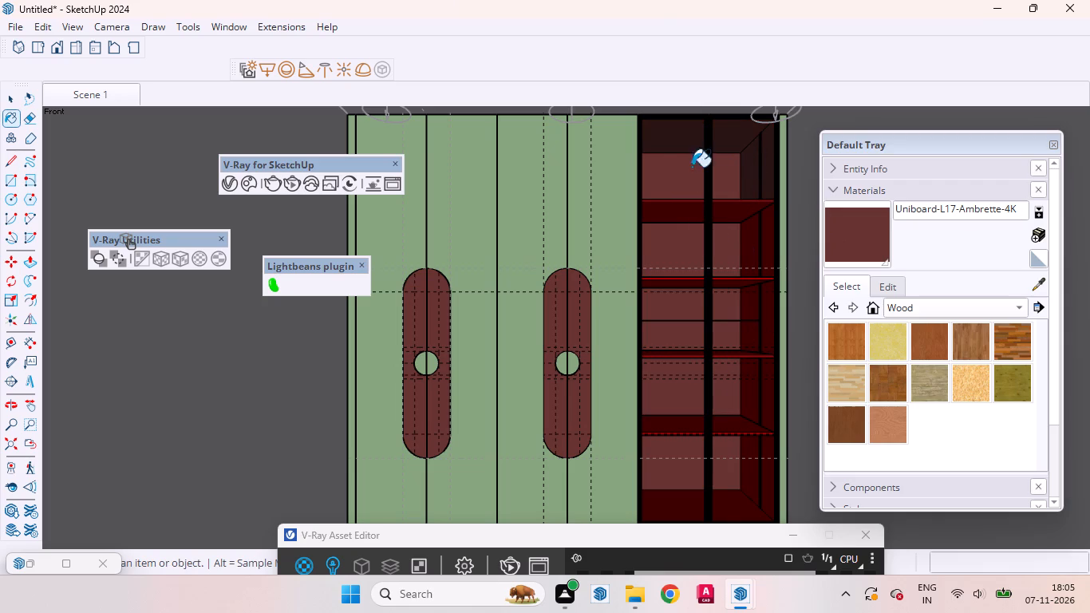
click(753, 239)
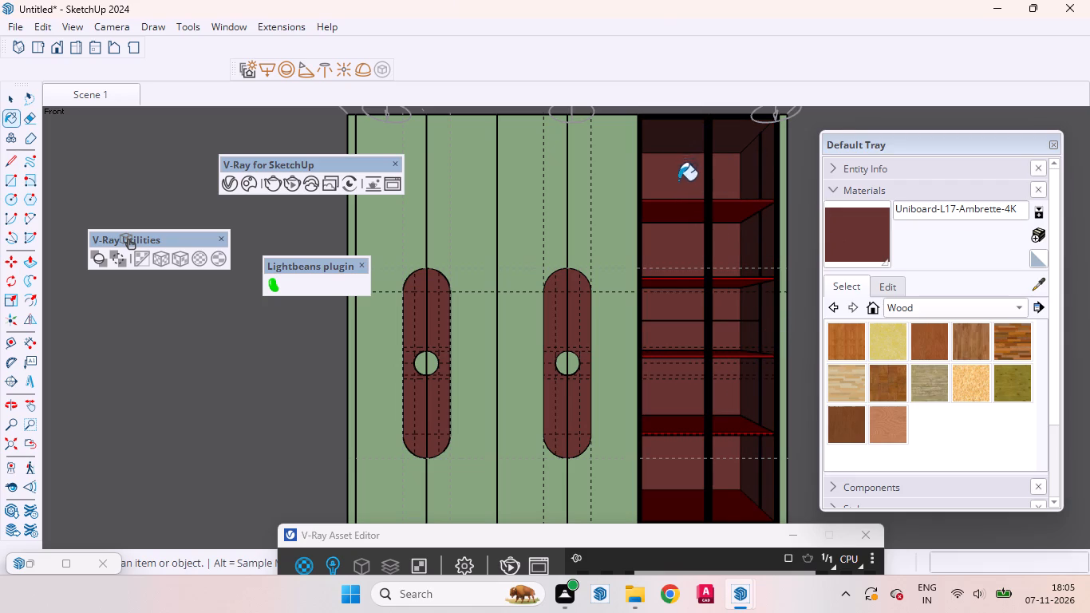
Paint the shelves of the open section with Uniboard-L17-Ambrette-4K, working from the upper shelf downwards.
middle_drag(671, 215, 436, 298)
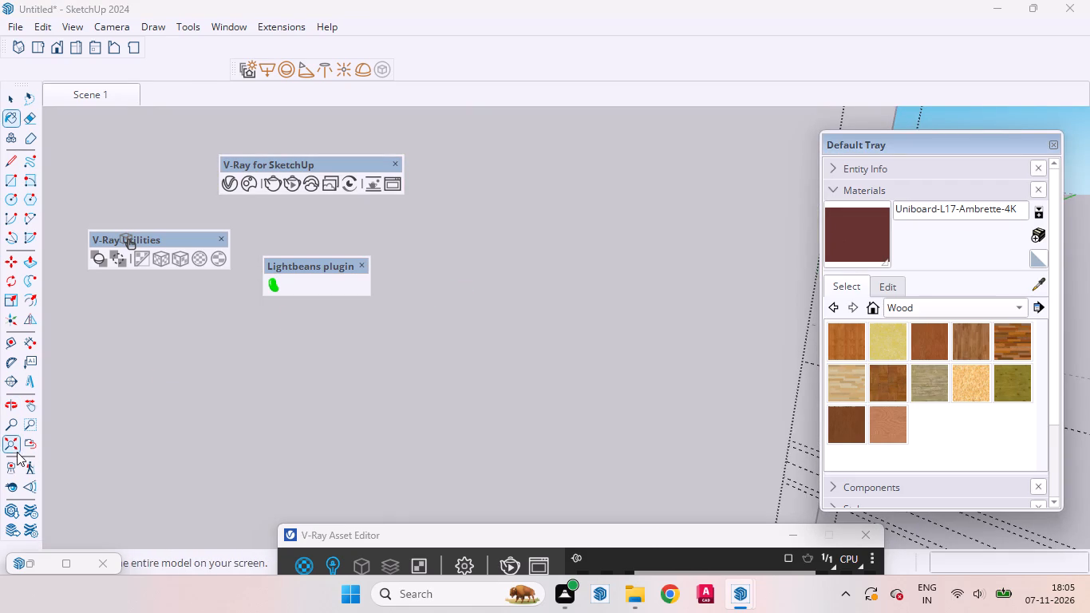
click(25, 447)
scroll(641, 281, up, 4)
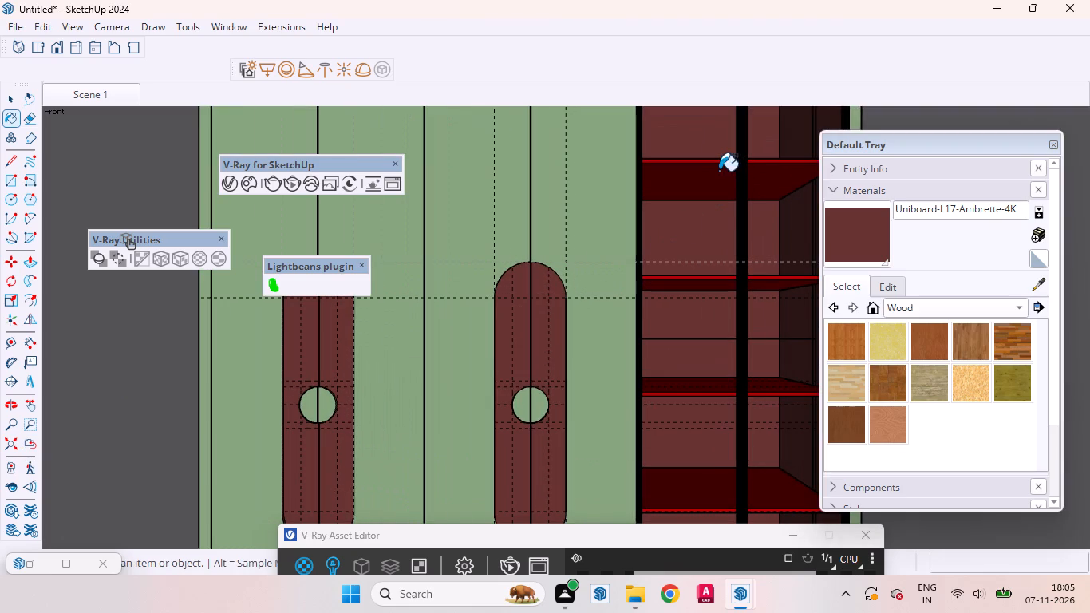
click(719, 171)
click(698, 279)
click(703, 395)
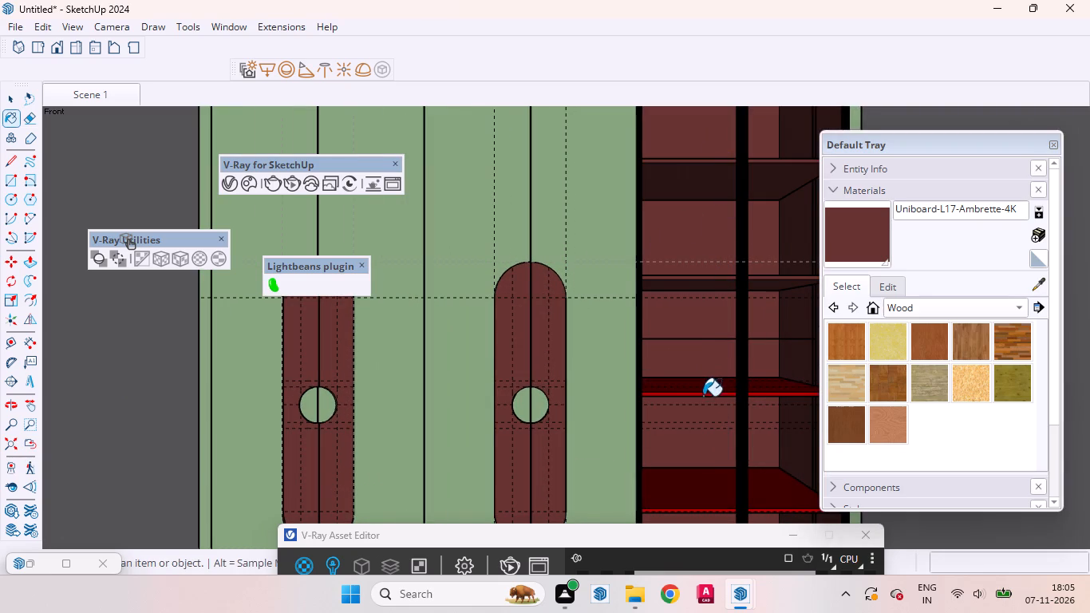
click(711, 494)
Paint the inner left side and the bottom panel of the shelving section with Uniboard-L17-Ambrette-4K, and return to the Select tool.
middle_drag(685, 382, 551, 429)
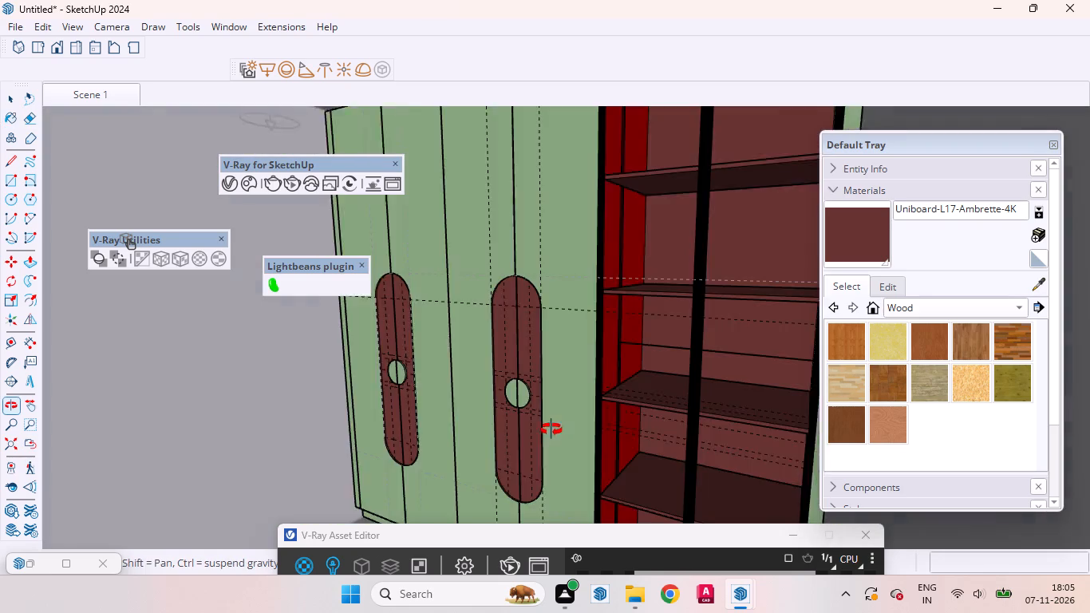
middle_drag(551, 429, 566, 440)
scroll(596, 302, up, 11)
click(641, 325)
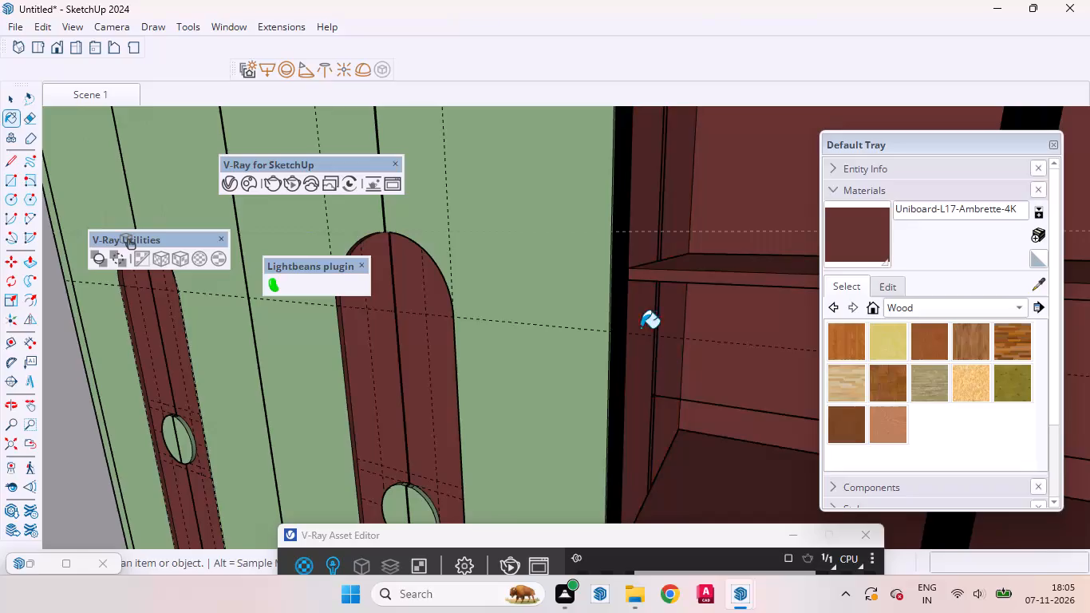
scroll(669, 359, down, 12)
scroll(680, 330, up, 1)
click(681, 166)
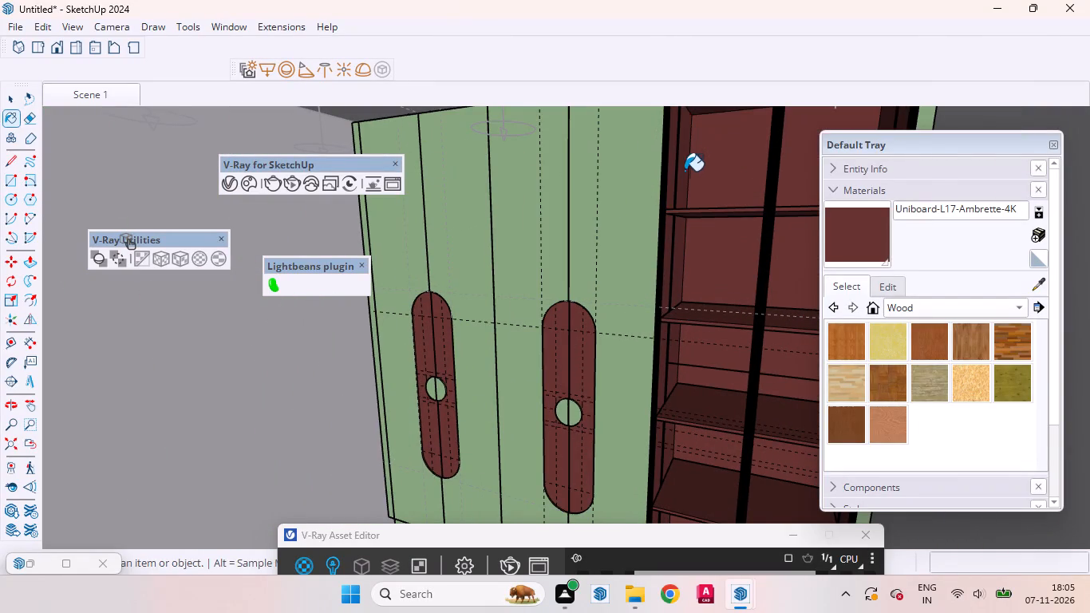
scroll(695, 193, down, 3)
middle_drag(689, 363, 746, 312)
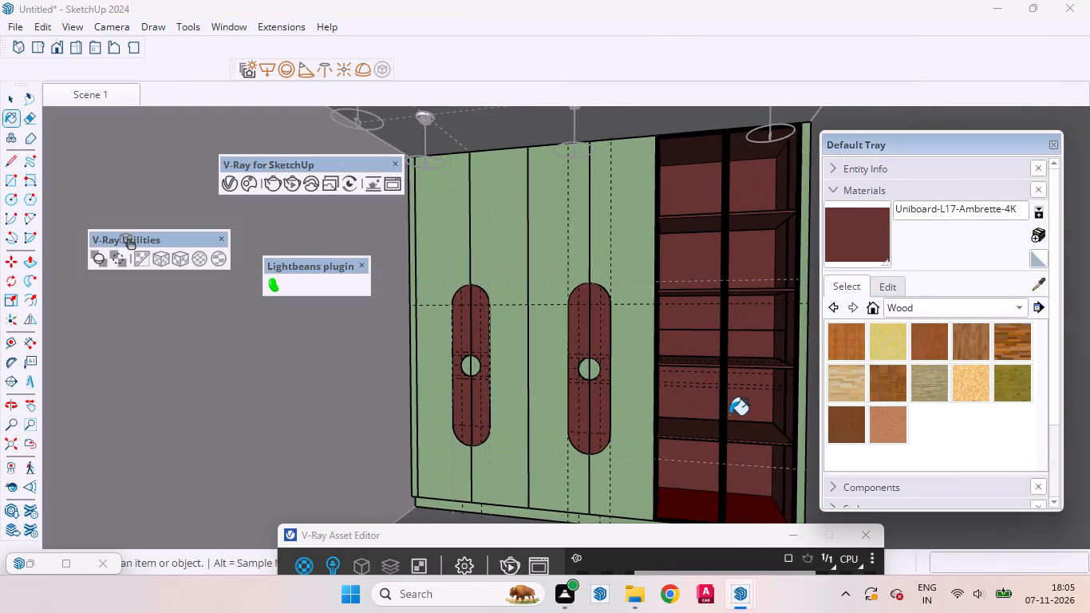
click(694, 504)
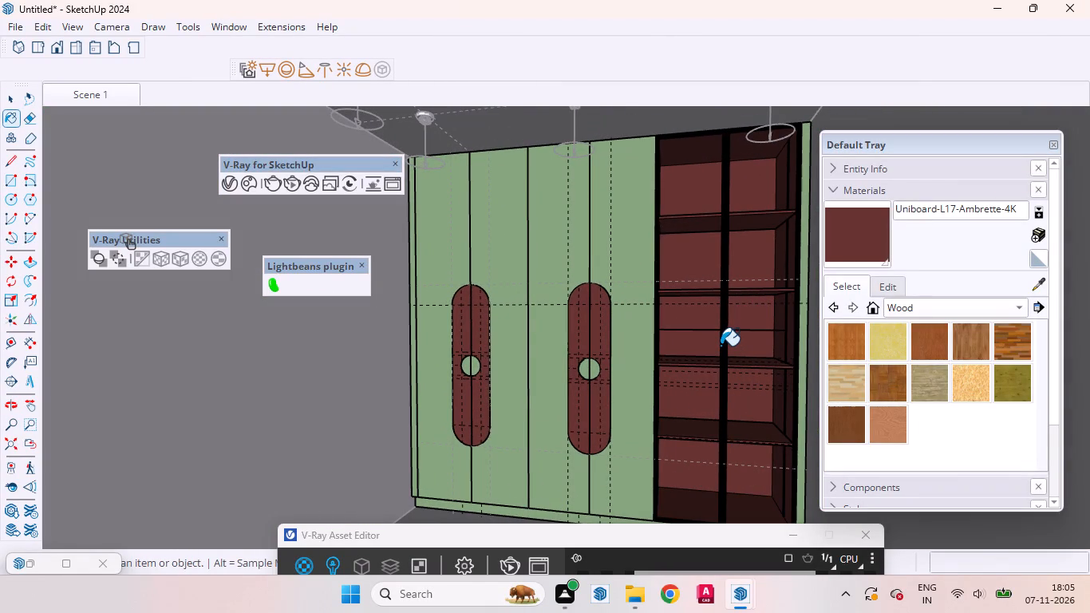
key(space)
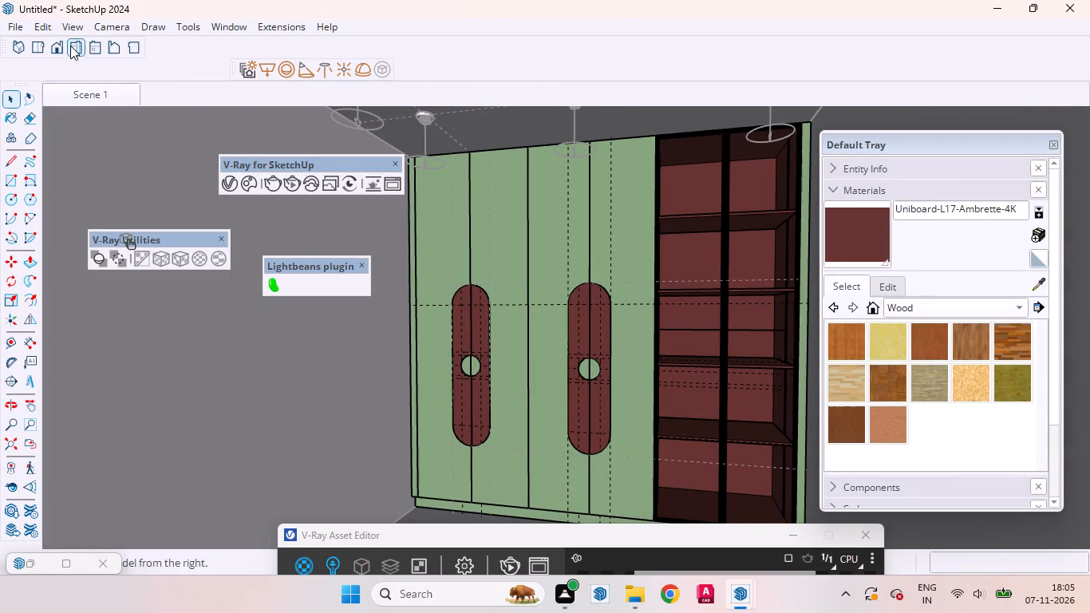
Unhide the last hidden glass panels and bring the wardrobe back to a near-frontal view.
click(38, 24)
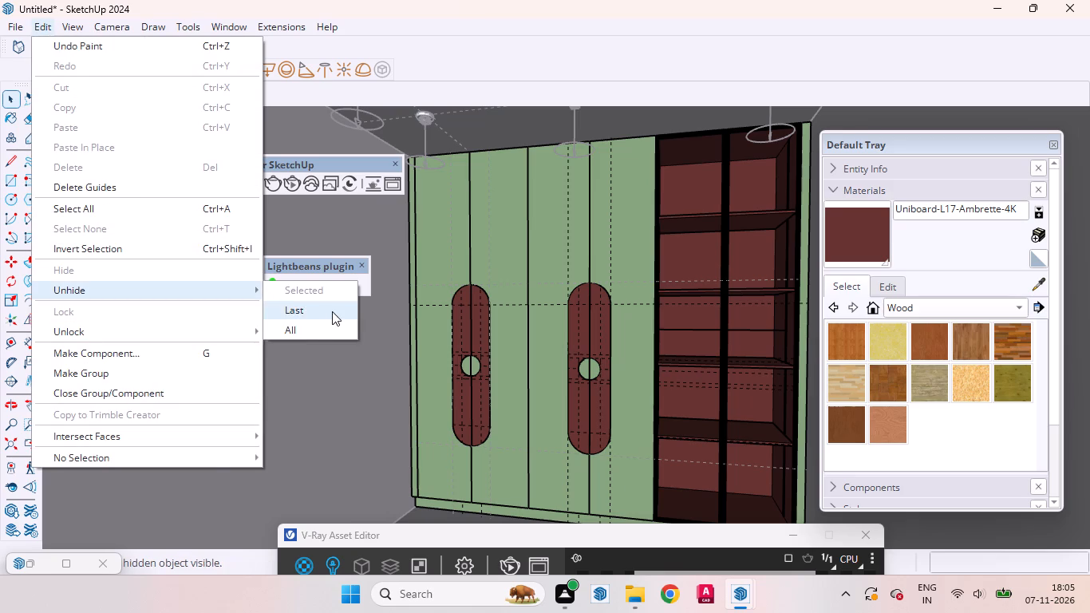
click(332, 311)
scroll(554, 309, down, 3)
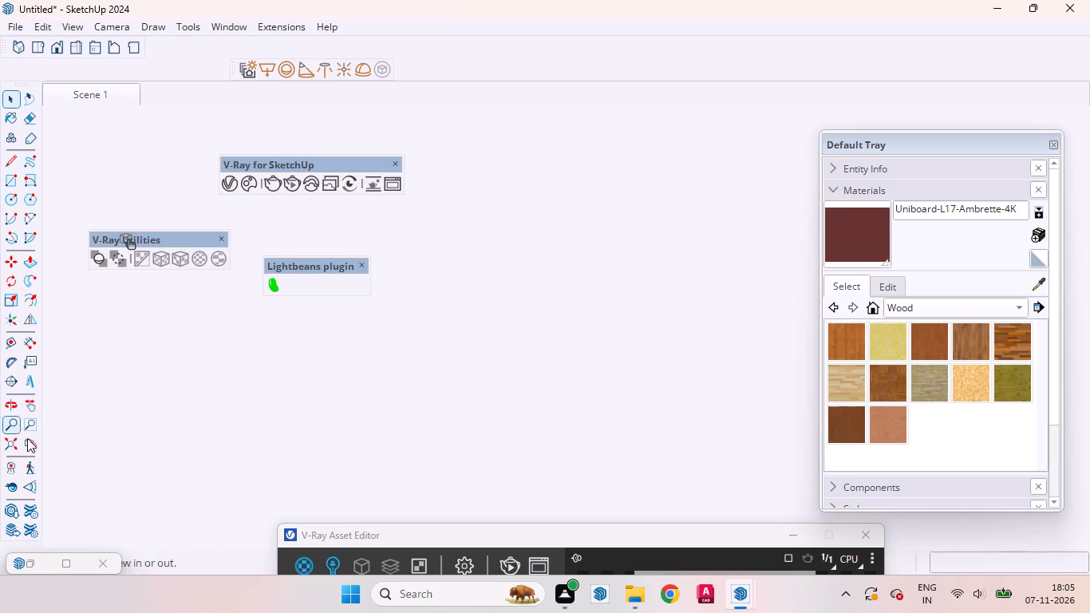
click(33, 445)
middle_drag(610, 430, 612, 430)
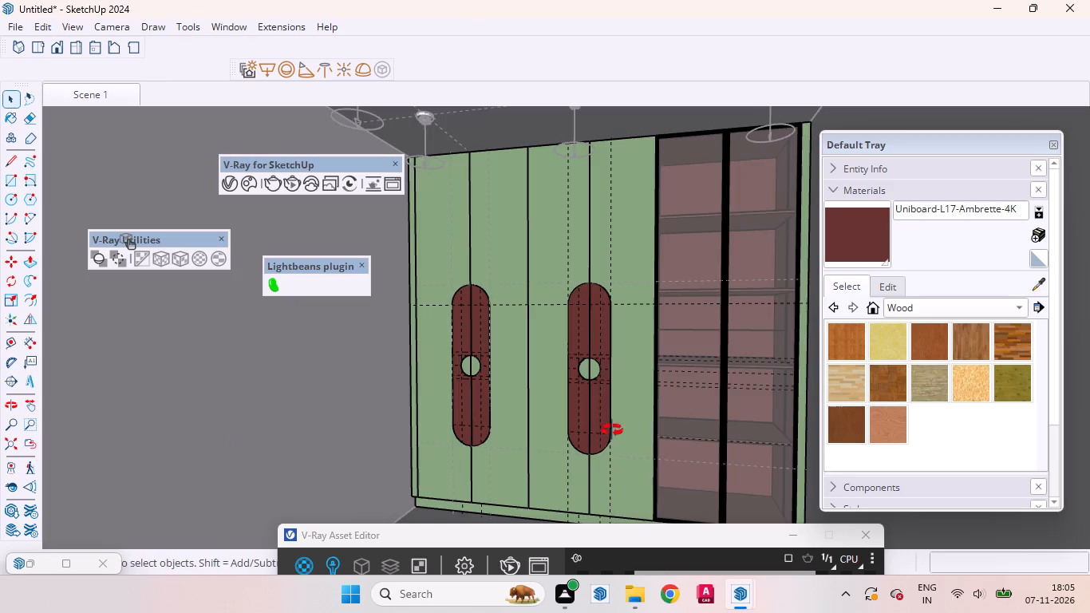
middle_drag(612, 430, 676, 416)
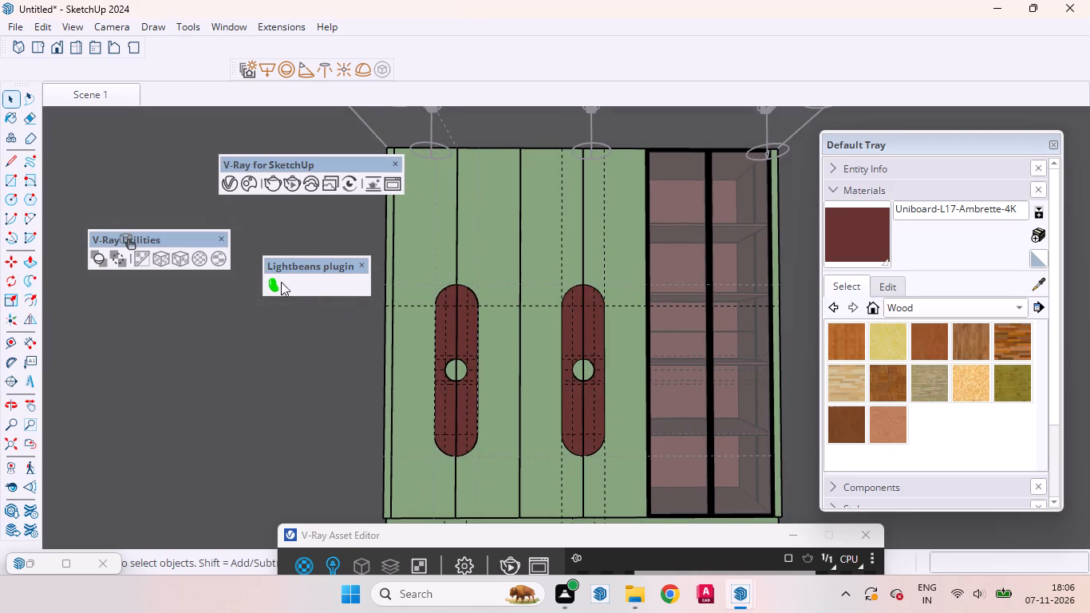
Open the Lightbeans Textures Library and move its window clear of the wardrobe.
click(274, 279)
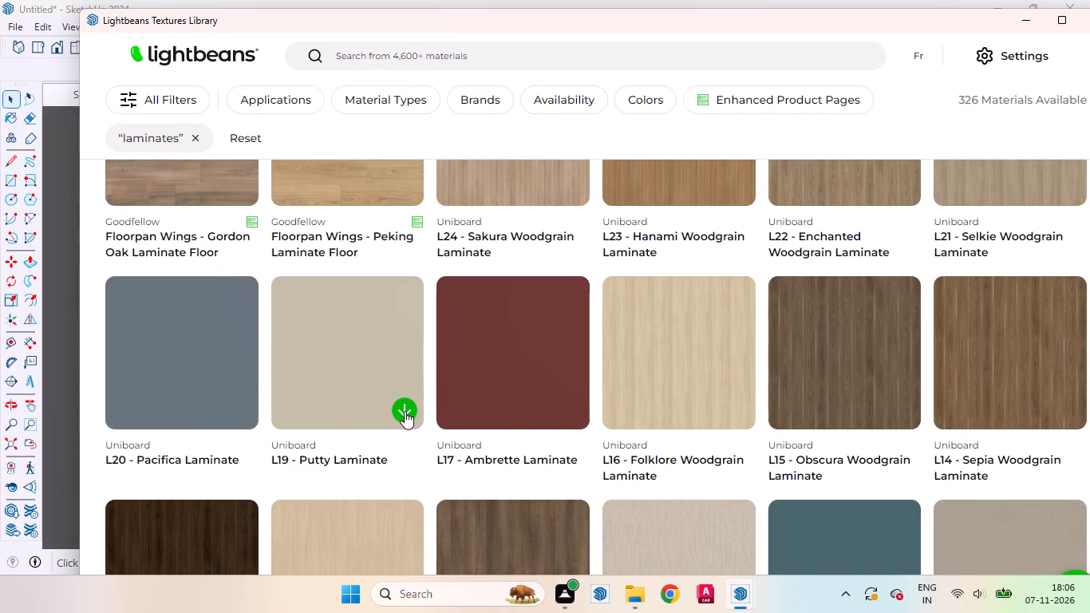
drag(577, 25, 586, 529)
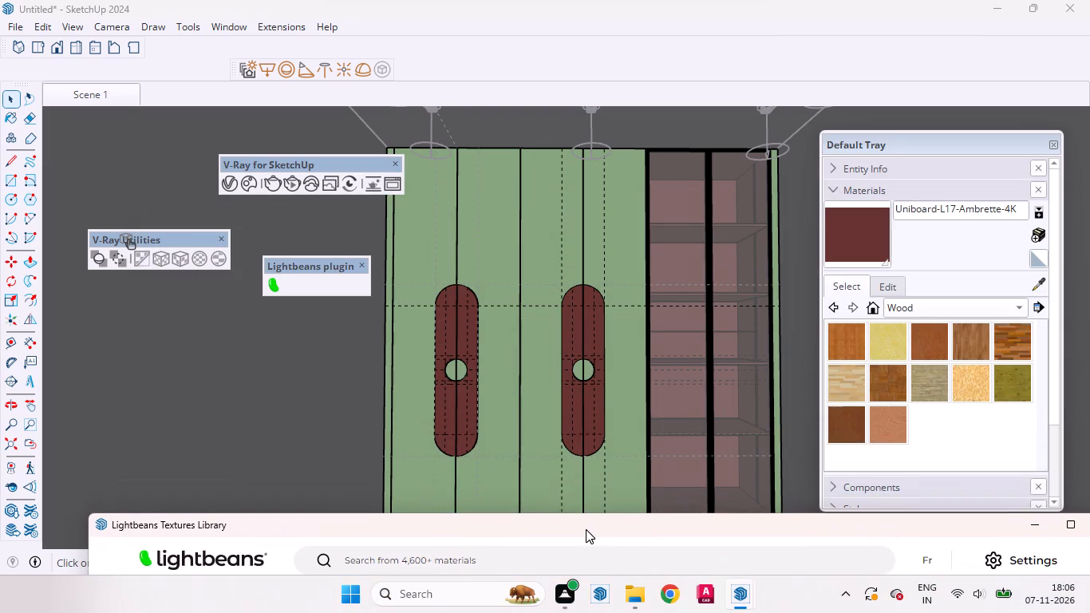
drag(586, 529, 598, 81)
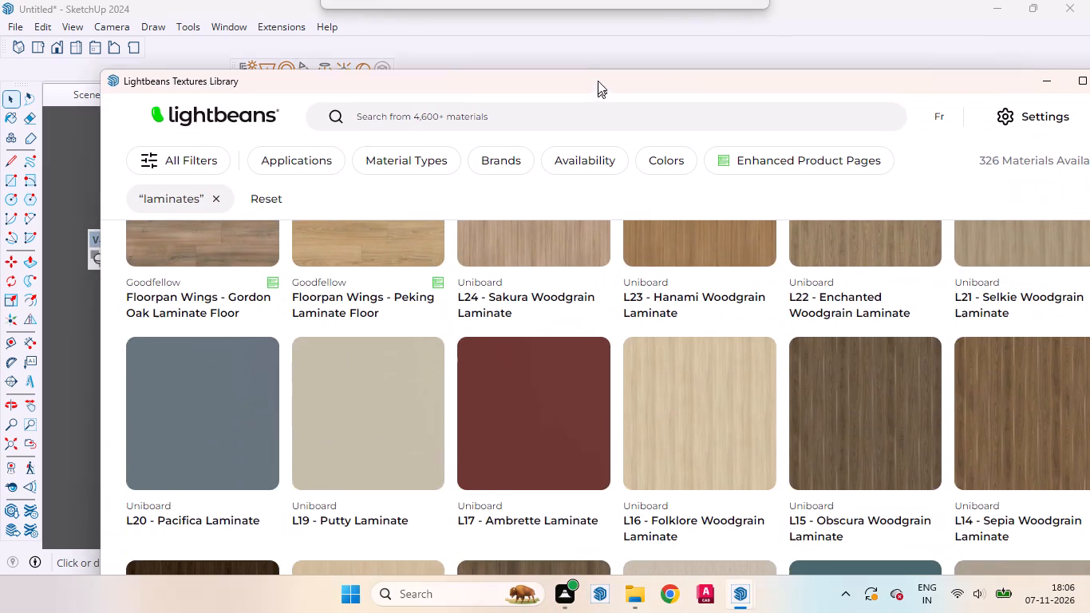
drag(598, 81, 539, 524)
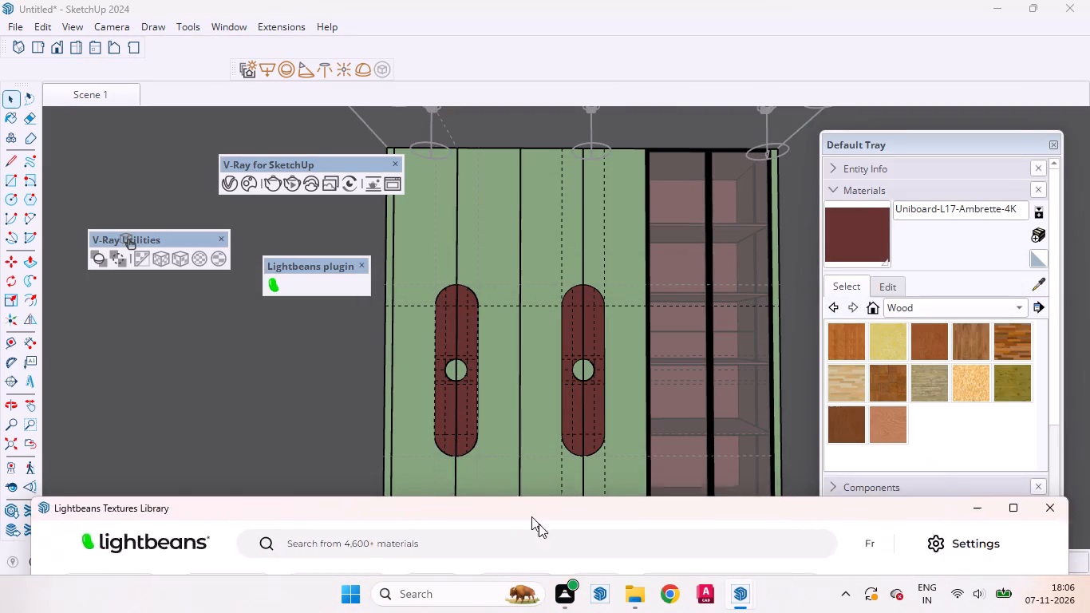
drag(539, 524, 568, 532)
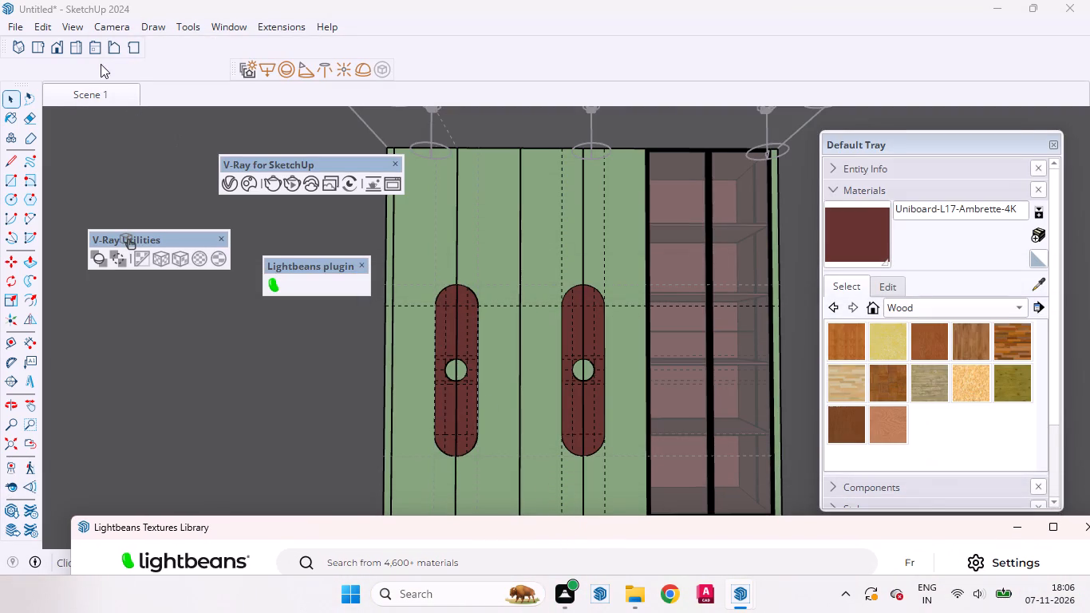
Exit the wardrobe group from the top view and return to the Scene 1 view.
click(41, 45)
scroll(689, 213, down, 8)
scroll(606, 227, up, 1)
scroll(606, 227, down, 8)
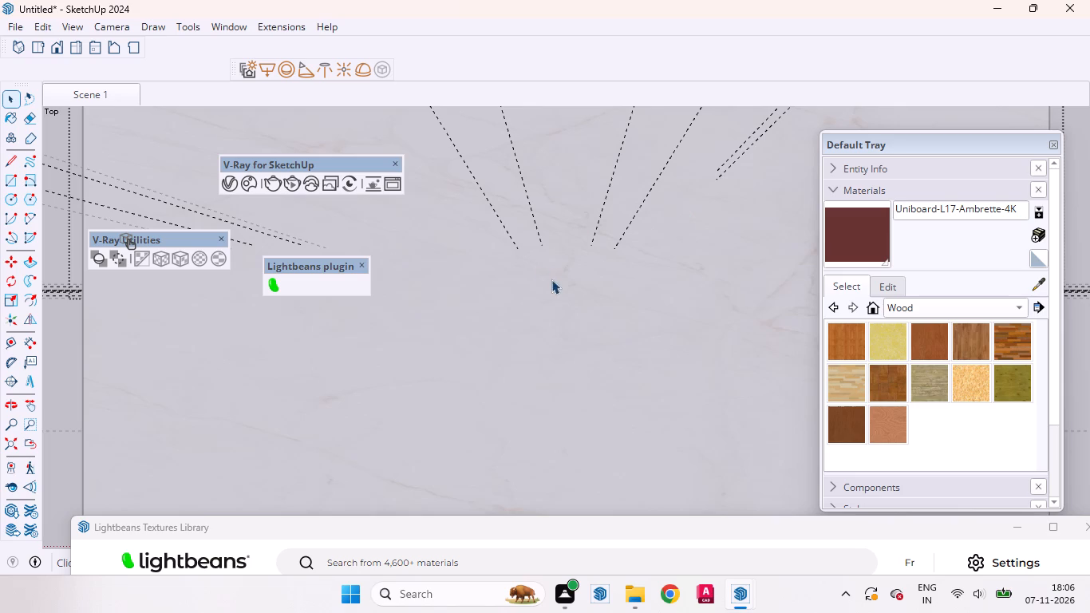
scroll(551, 279, down, 20)
scroll(551, 279, down, 6)
scroll(539, 322, up, 2)
scroll(539, 322, down, 7)
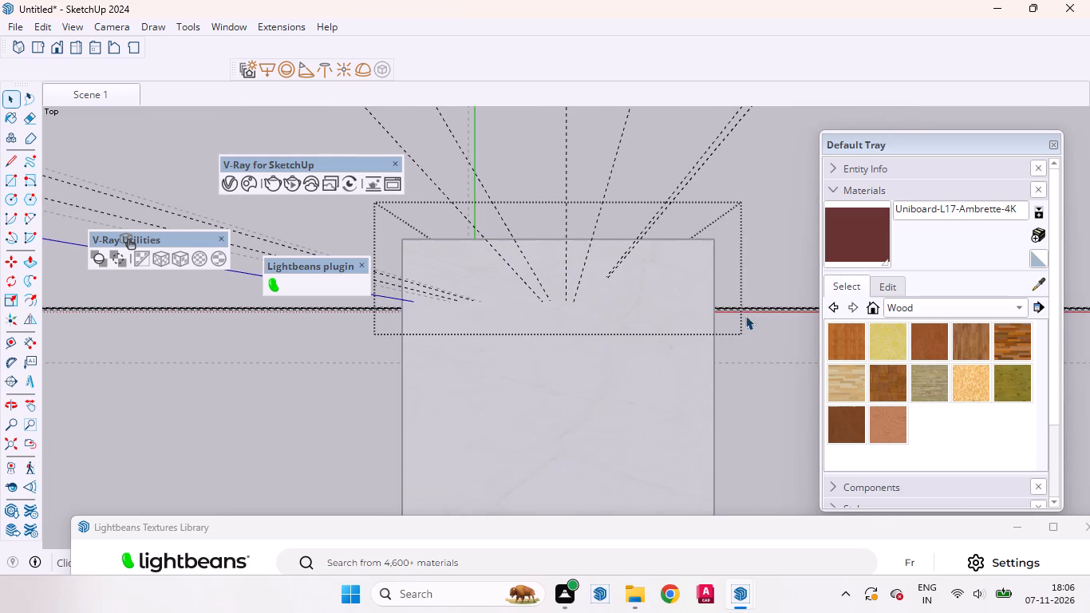
double_click(752, 375)
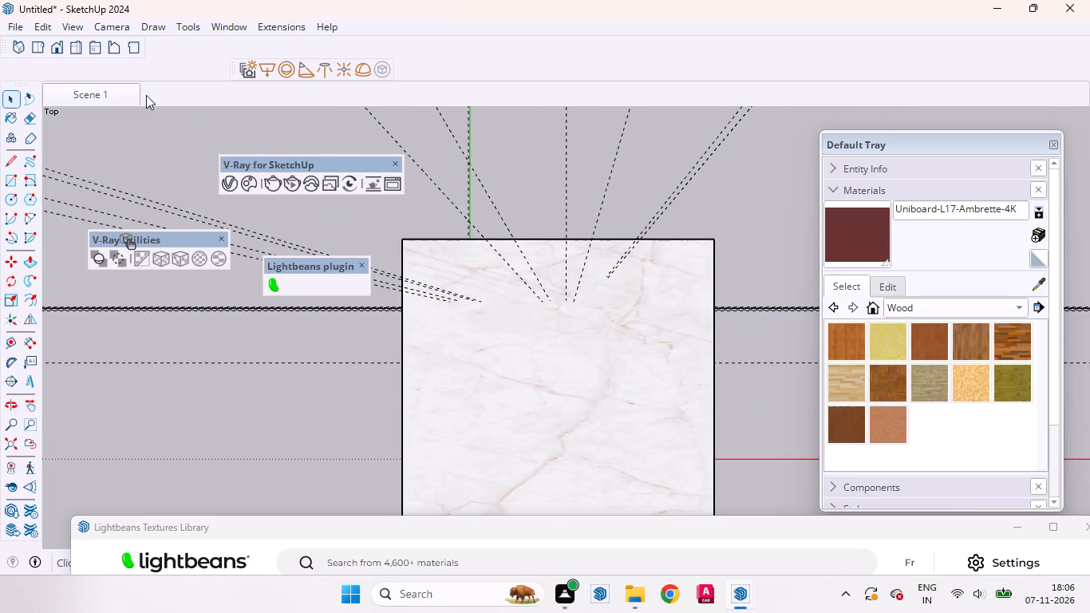
click(68, 86)
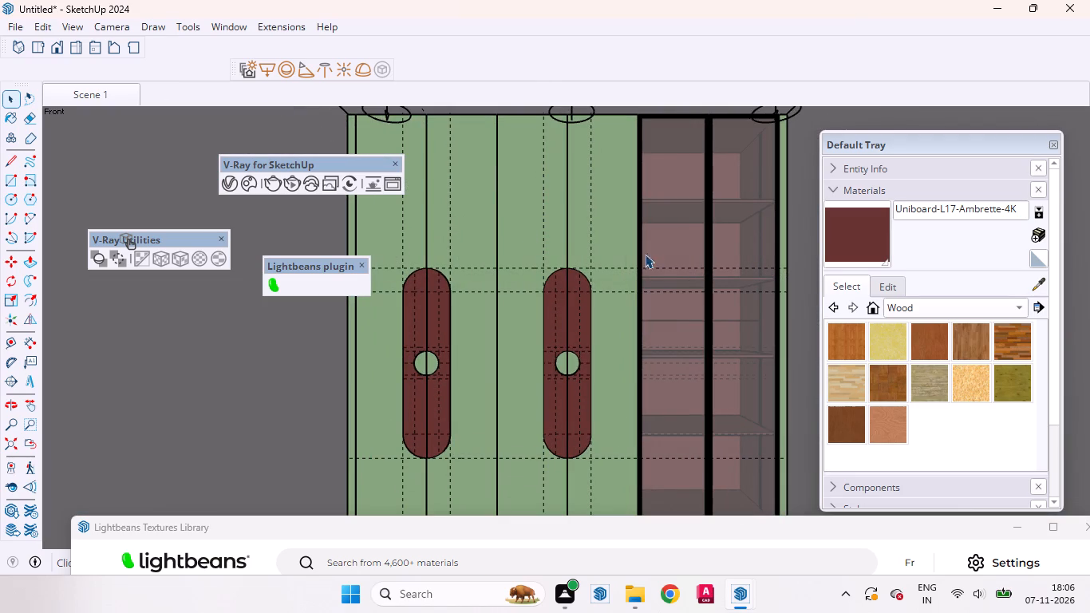
Bring the Lightbeans library window back up and browse the Uniboard laminates around L19 - Putty Laminate.
drag(800, 533, 634, 303)
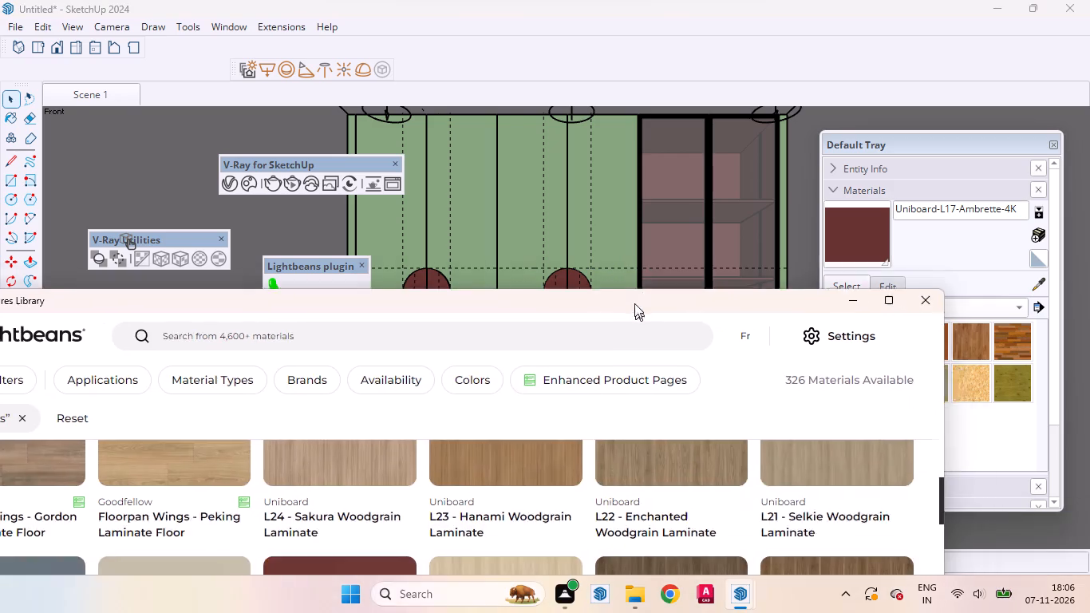
drag(634, 303, 846, 93)
scroll(424, 402, down, 3)
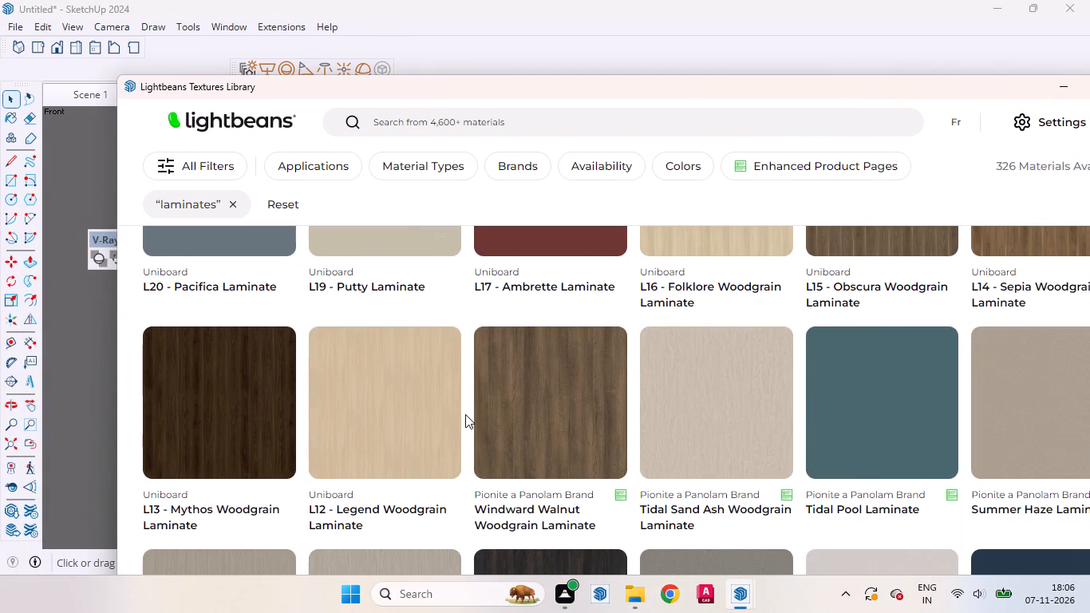
scroll(466, 419, up, 2)
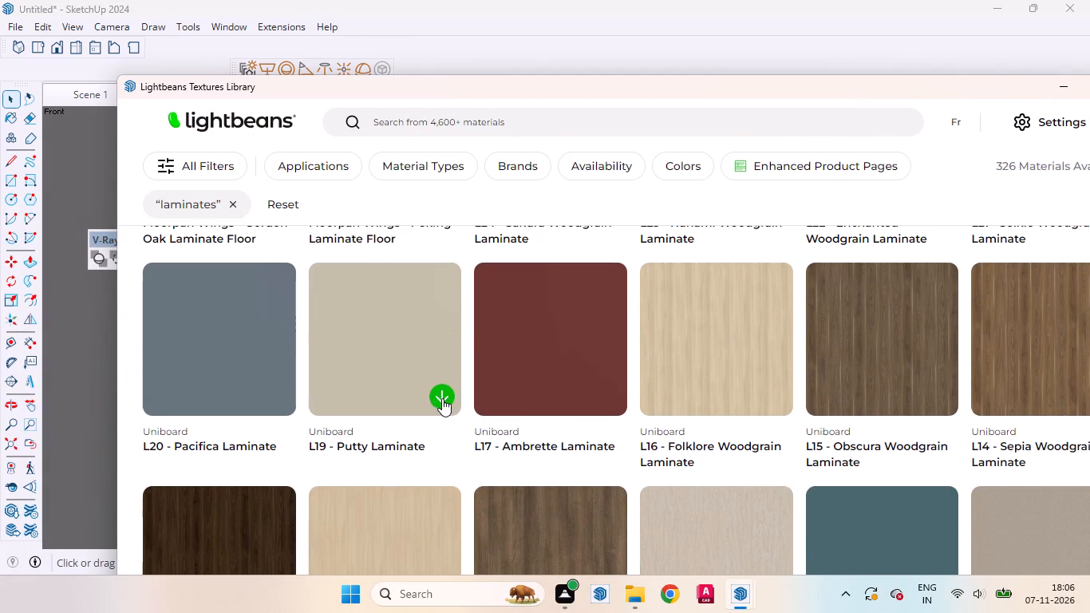
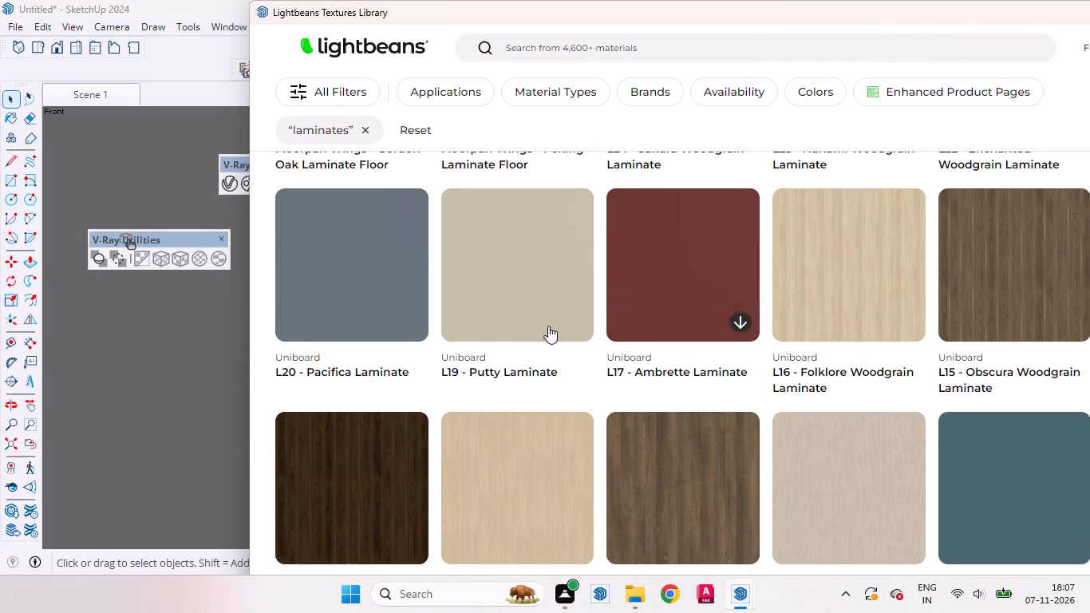
Download the Uniboard L19 - Putty Laminate material from the Lightbeans library.
click(578, 315)
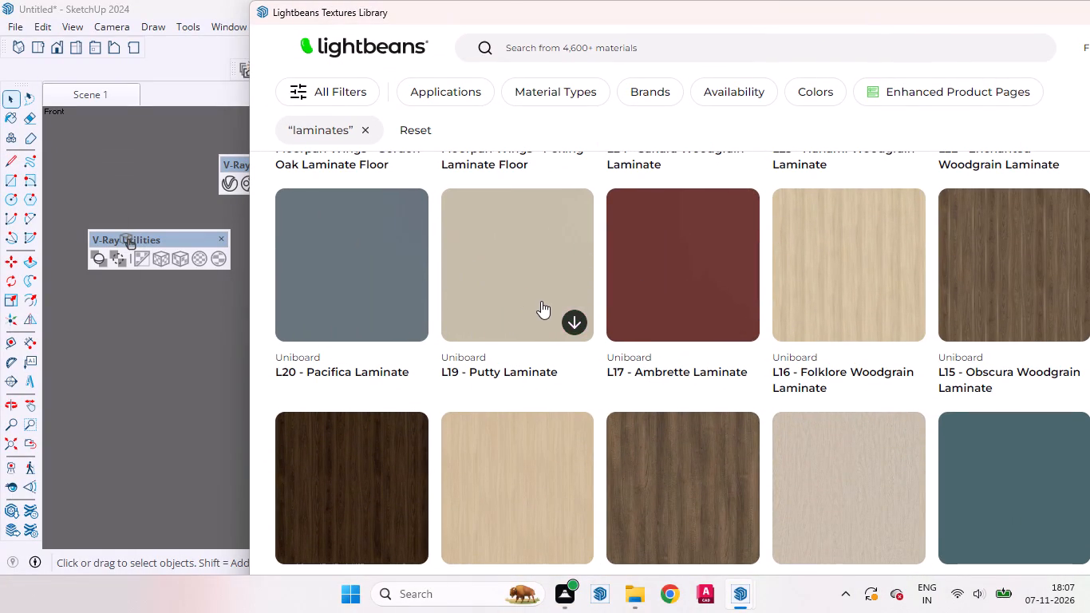
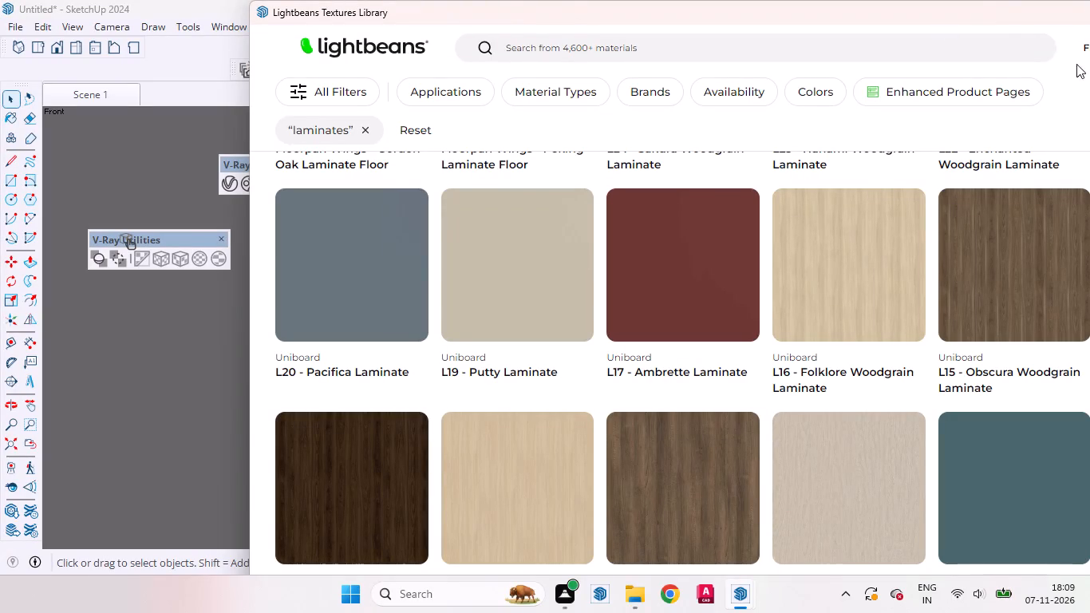
Move the Lightbeans Textures Library window fully into view and dismiss it to get back to the wardrobe model.
drag(978, 15, 823, 22)
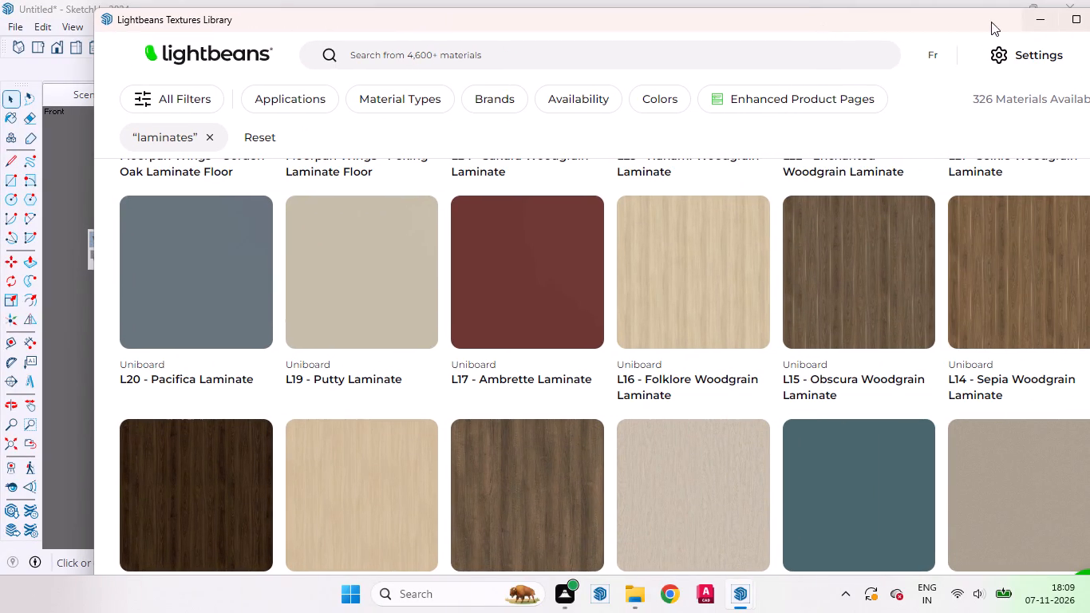
drag(970, 14, 882, 14)
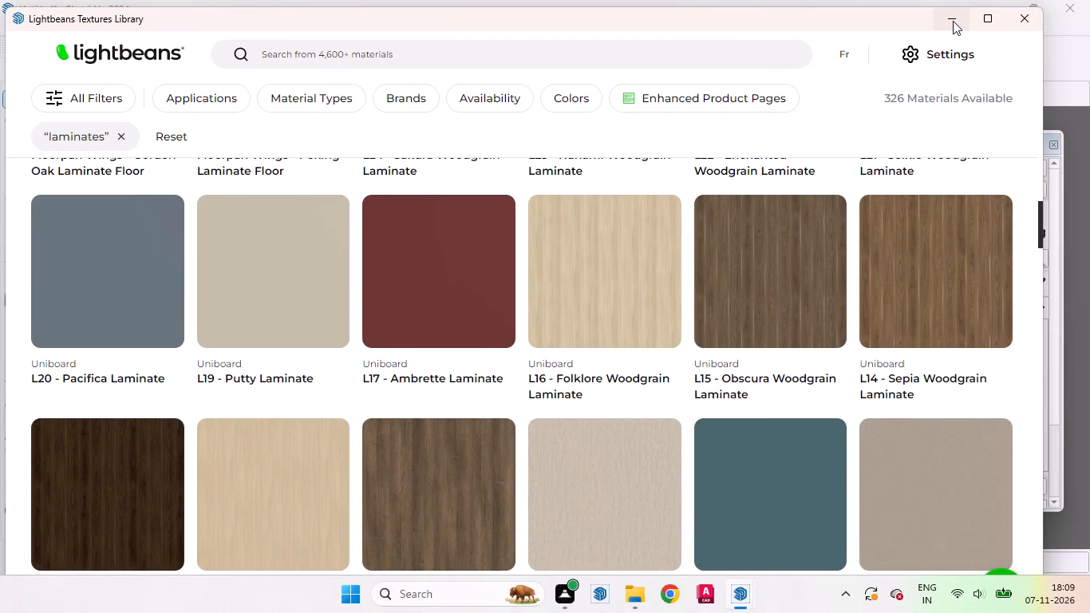
drag(904, 20, 876, 173)
click(987, 172)
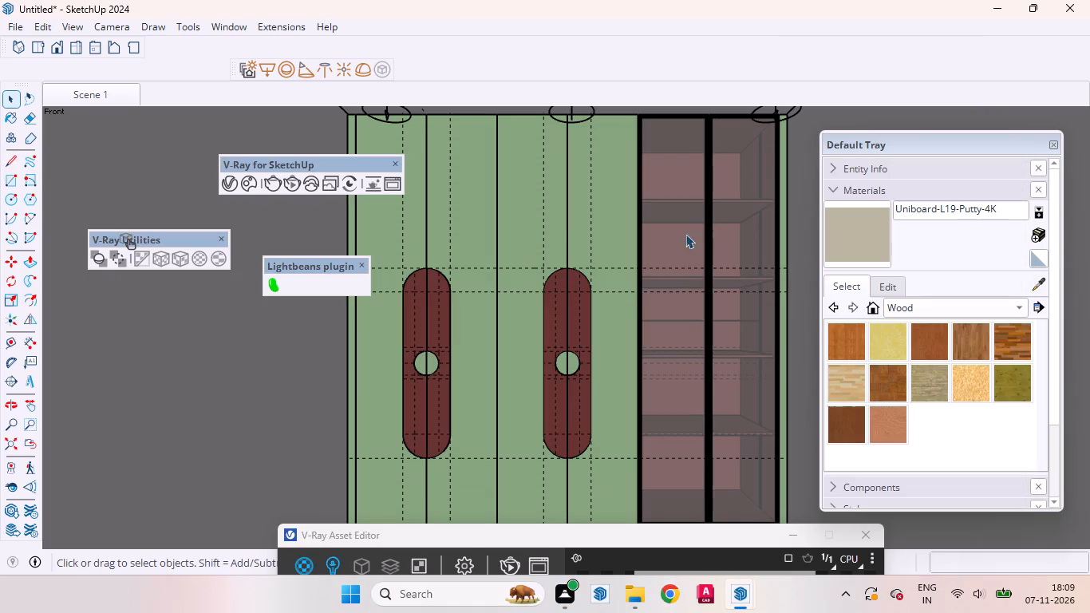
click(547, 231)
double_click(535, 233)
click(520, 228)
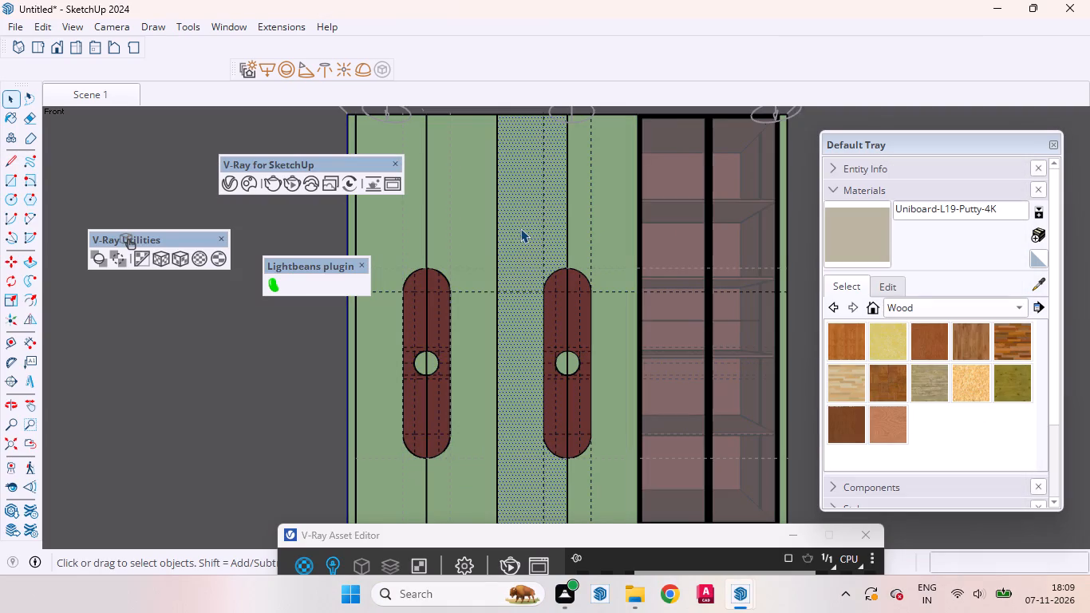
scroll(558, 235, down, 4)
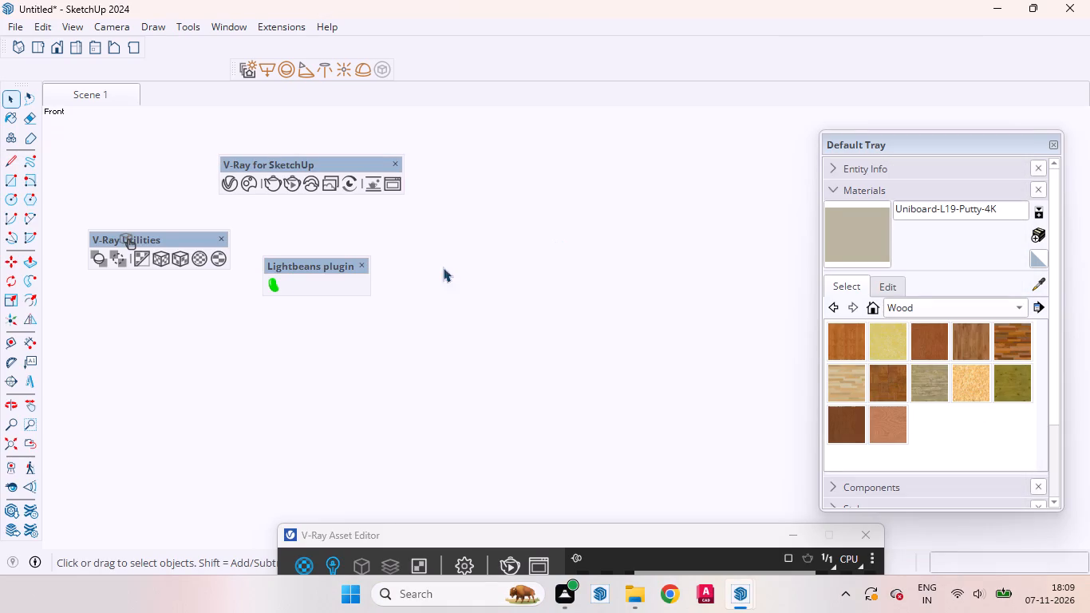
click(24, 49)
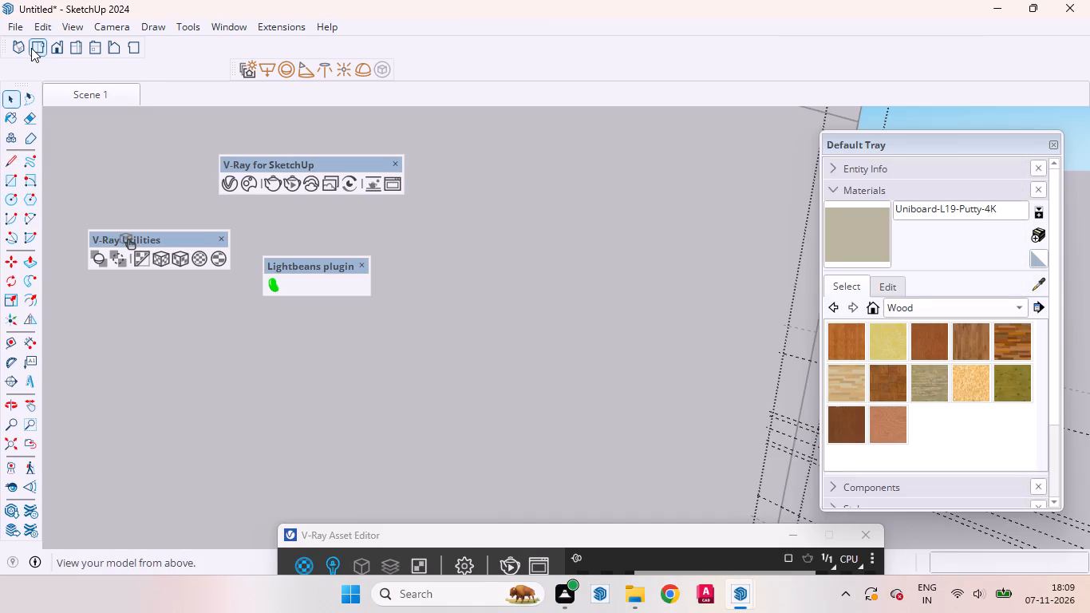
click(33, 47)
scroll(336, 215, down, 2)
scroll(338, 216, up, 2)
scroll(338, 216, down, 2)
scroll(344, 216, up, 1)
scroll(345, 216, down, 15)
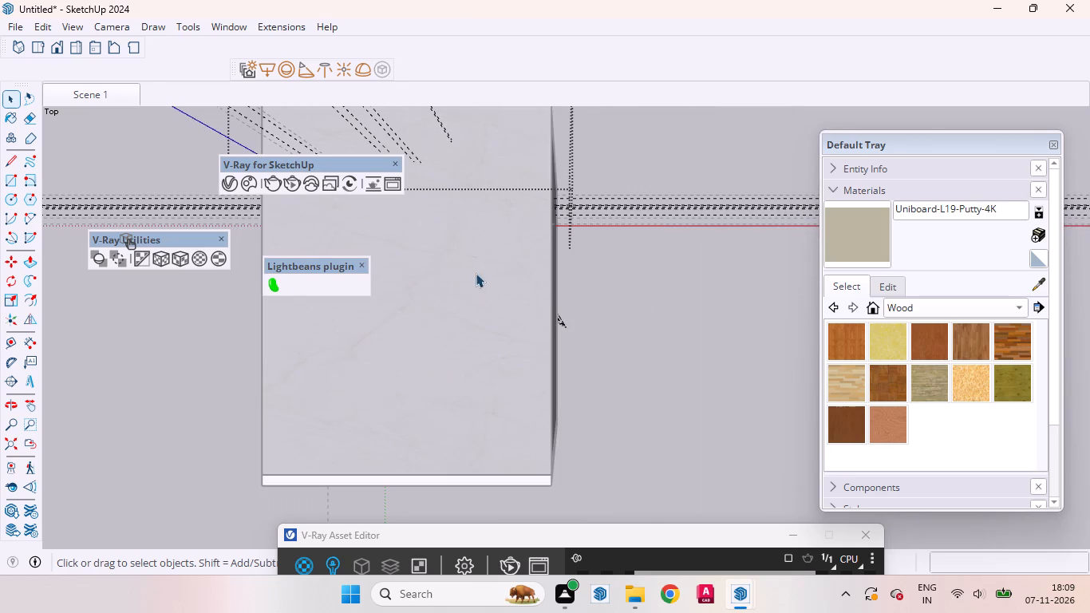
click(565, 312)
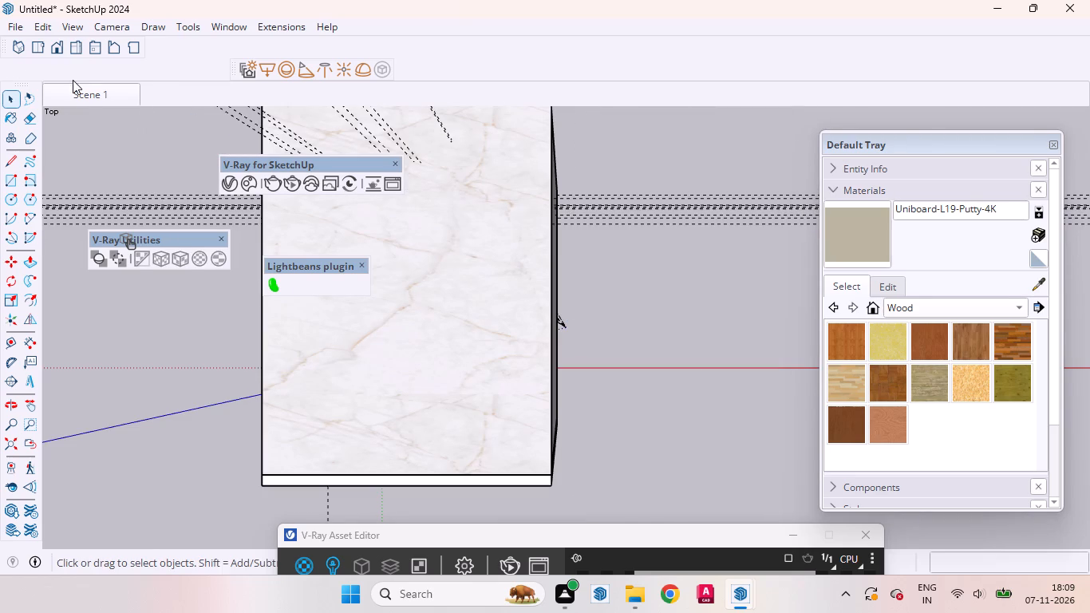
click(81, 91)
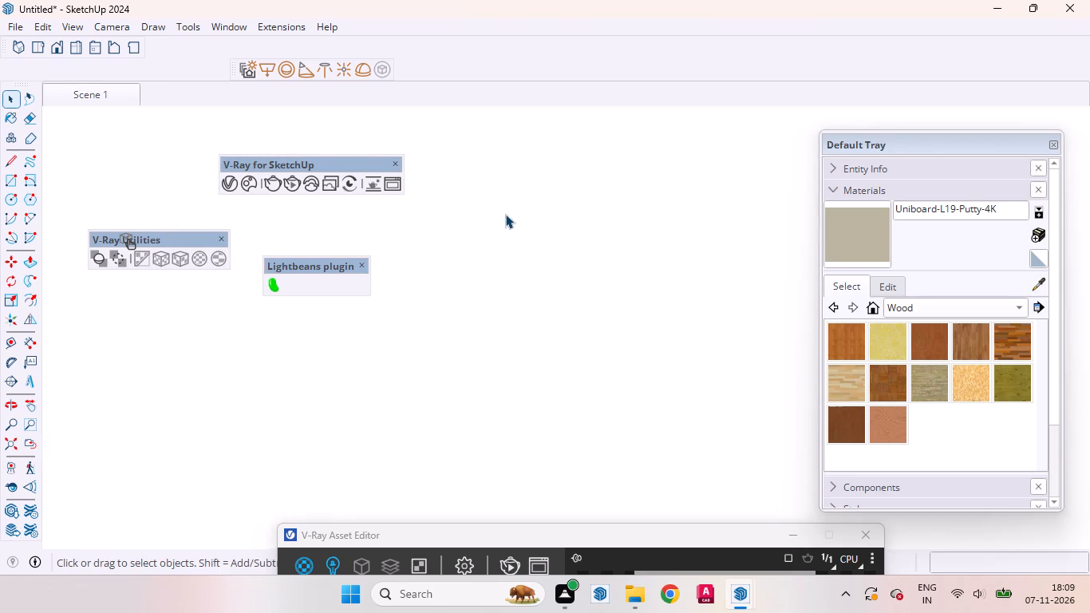
Open the wardrobe for editing and paint the front faces of its four solid doors with Uniboard-L19-Putty-4K.
double_click(514, 220)
click(517, 212)
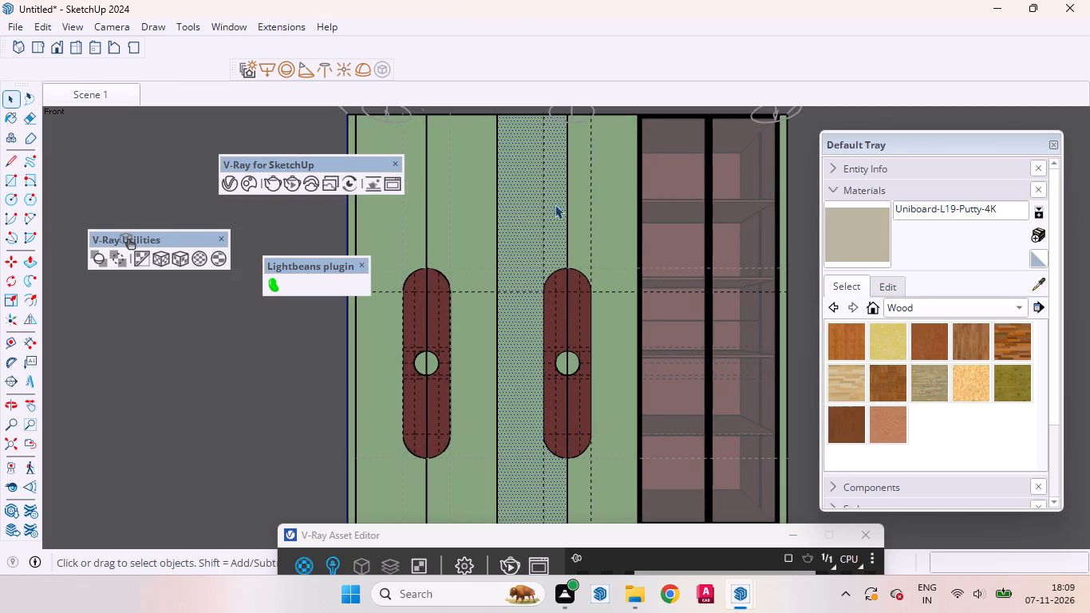
click(847, 238)
click(511, 234)
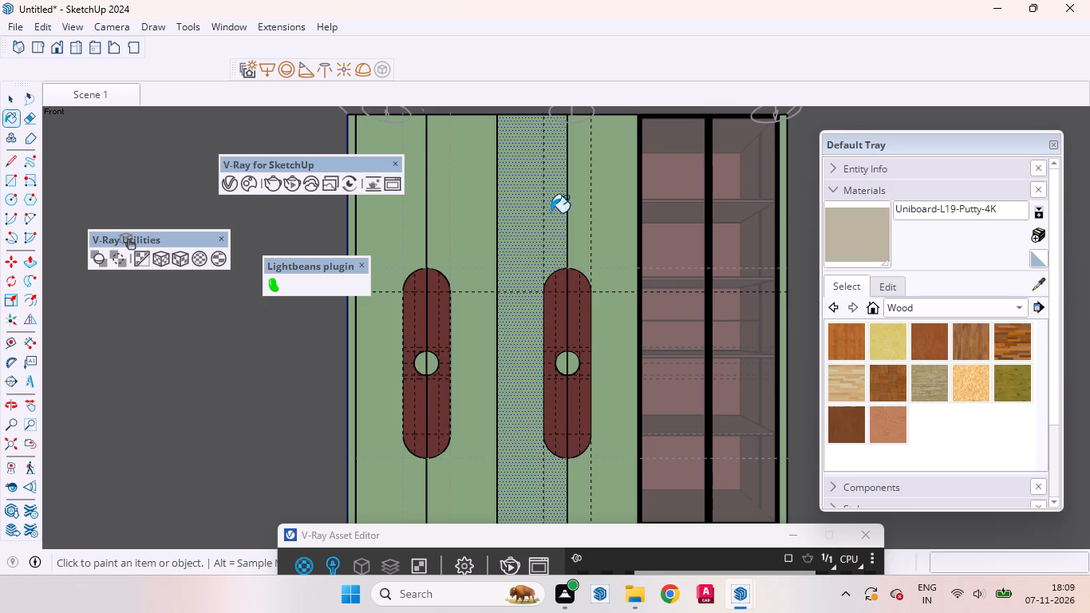
scroll(528, 196, up, 6)
scroll(527, 196, down, 1)
scroll(527, 196, up, 3)
click(639, 235)
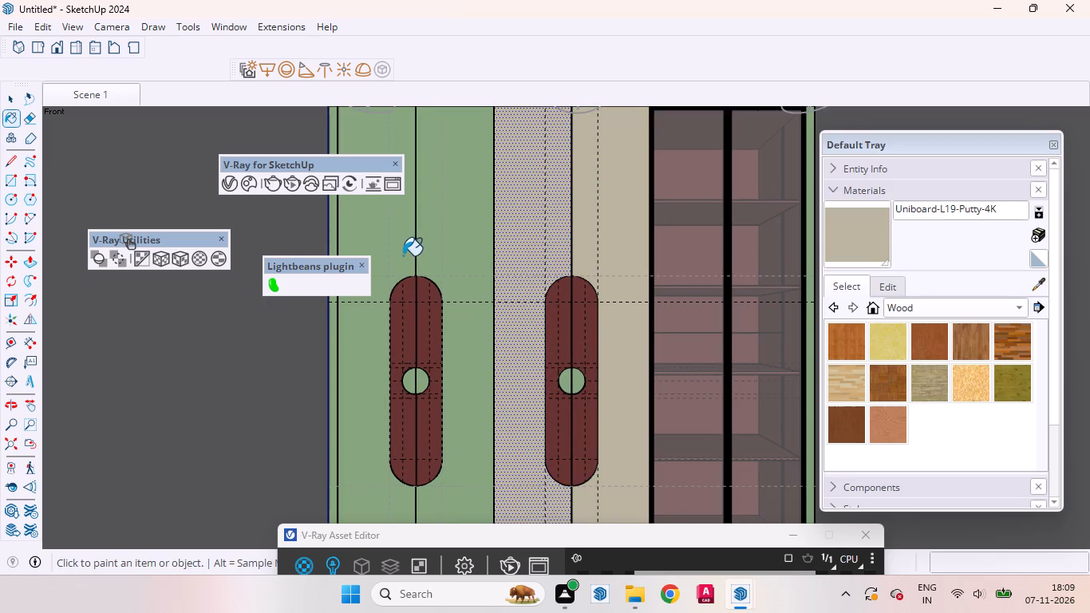
click(423, 239)
click(388, 237)
Paint the green side edges in the gap between the second and third doors with Uniboard-L19-Putty-4K.
scroll(346, 286, up, 5)
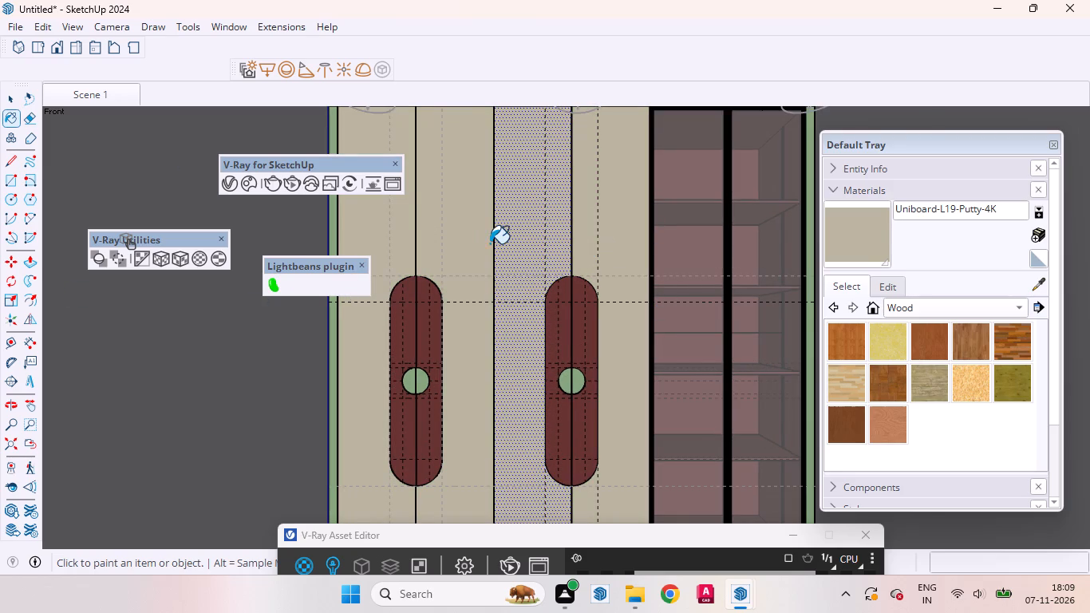
scroll(490, 243, up, 2)
scroll(491, 243, down, 1)
scroll(491, 243, up, 20)
scroll(491, 243, up, 7)
scroll(497, 241, down, 2)
scroll(498, 242, up, 7)
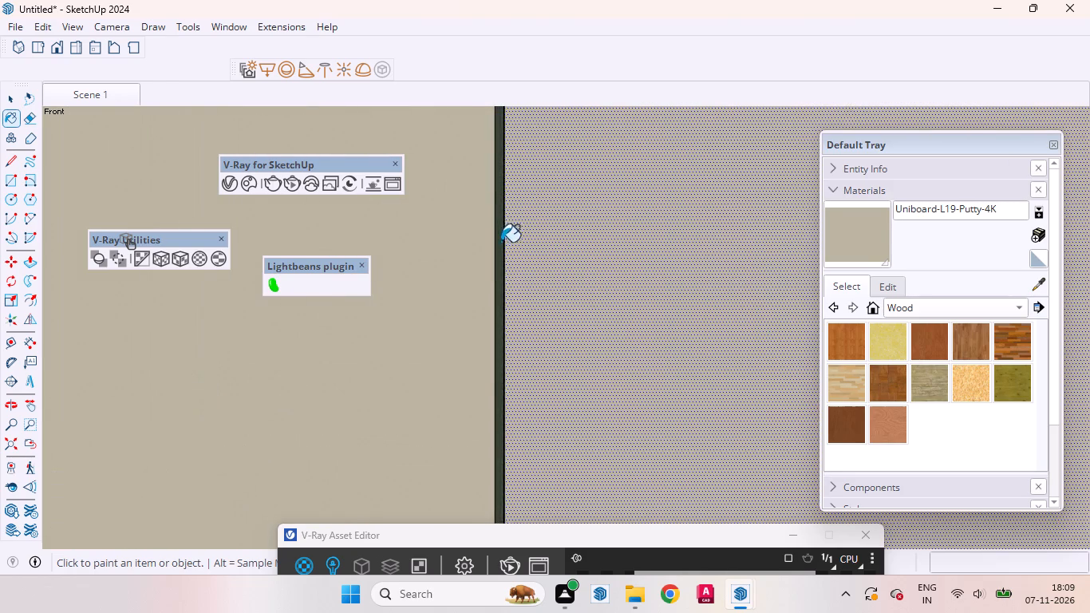
scroll(501, 242, up, 2)
middle_drag(505, 234, 620, 252)
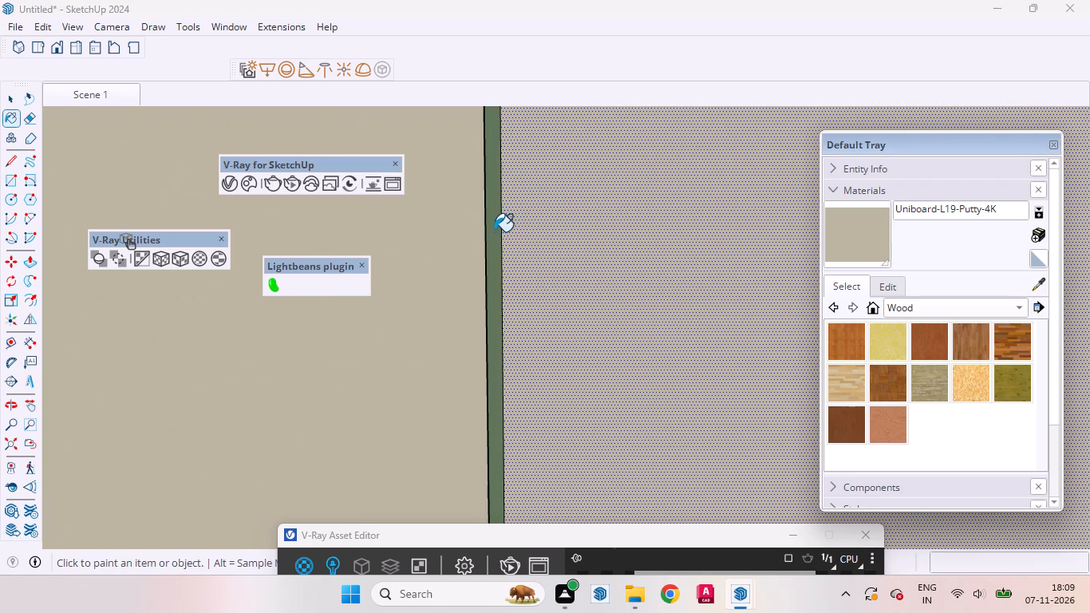
click(494, 228)
middle_drag(513, 234, 193, 245)
scroll(460, 235, up, 2)
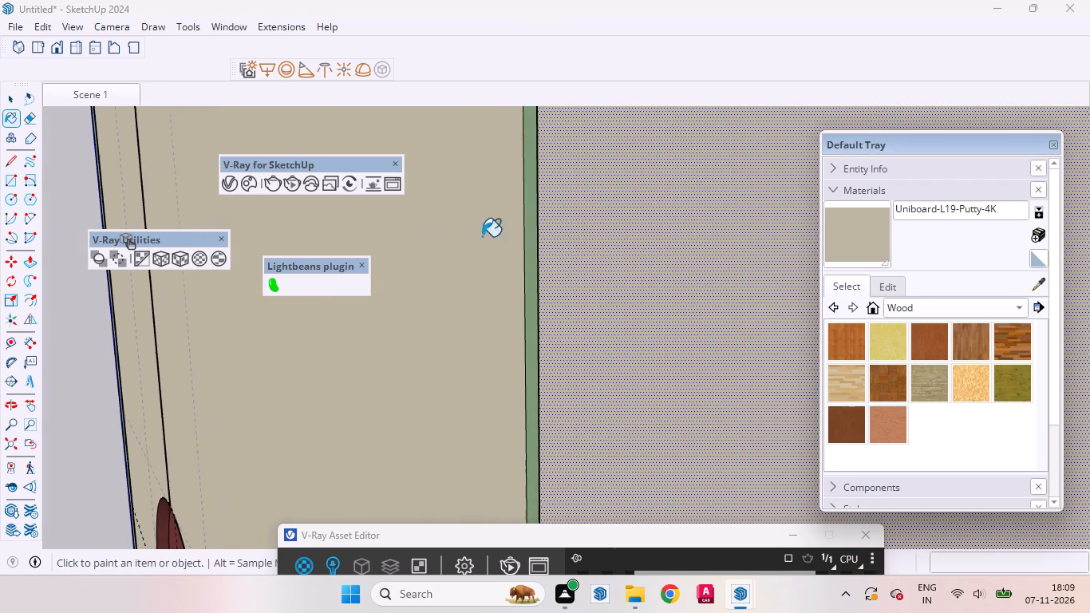
scroll(482, 236, up, 3)
scroll(522, 227, down, 1)
scroll(524, 227, up, 5)
click(549, 224)
Paint the green side edges in the gap between the first and second doors with Uniboard-L19-Putty-4K.
scroll(514, 223, down, 9)
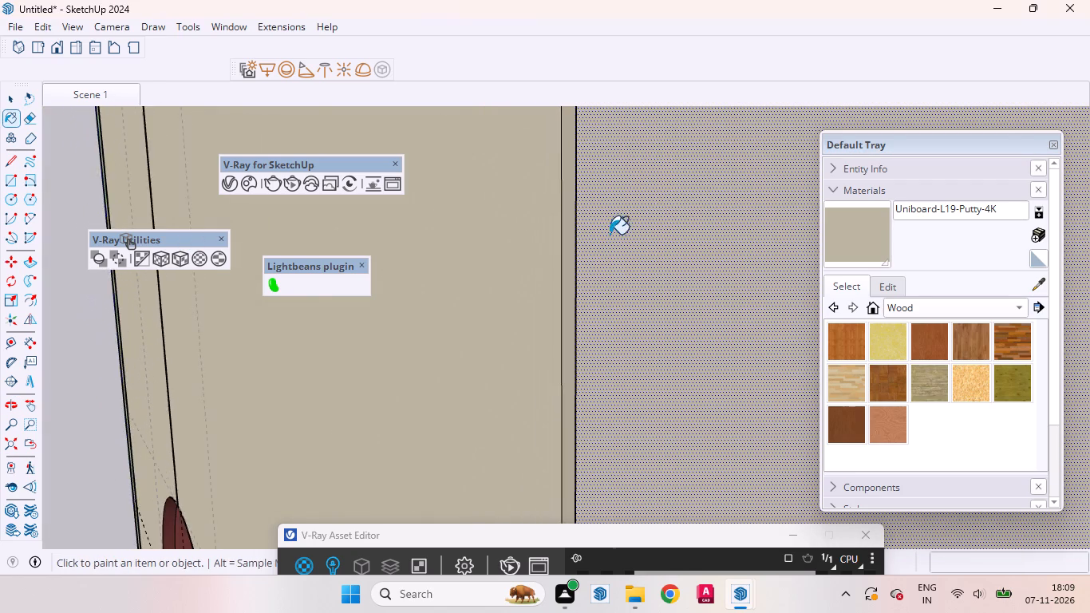
scroll(610, 234, down, 20)
scroll(583, 226, up, 1)
scroll(576, 237, down, 11)
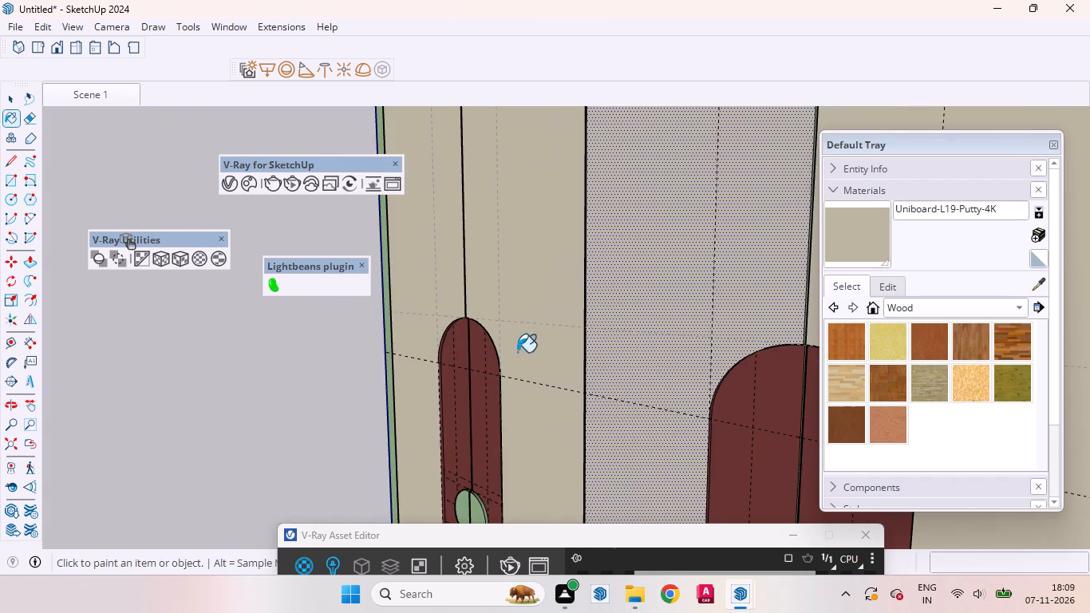
scroll(489, 310, up, 20)
scroll(489, 310, up, 13)
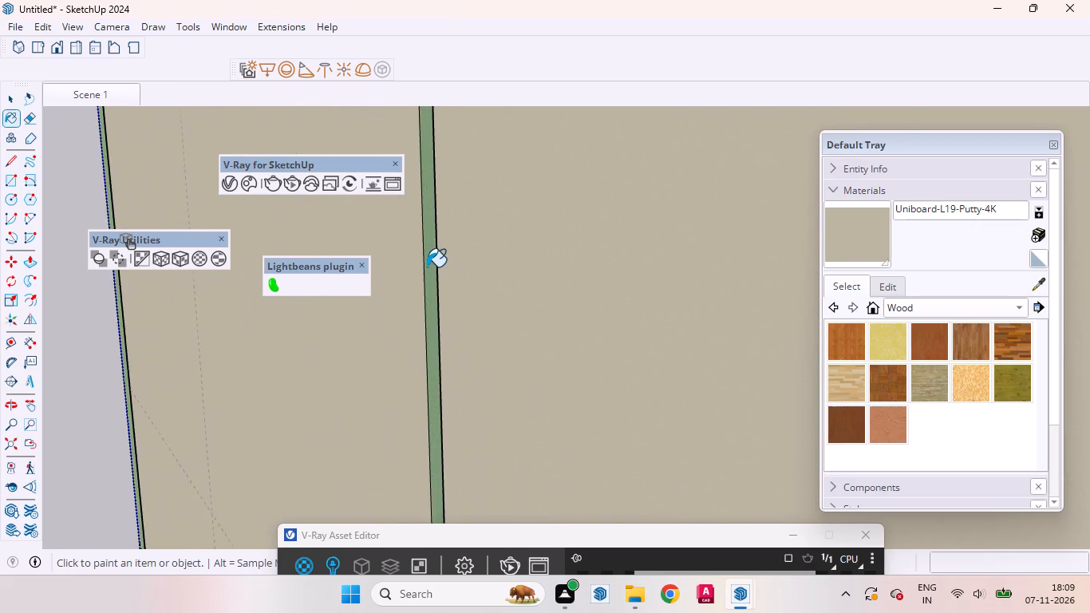
scroll(427, 267, up, 3)
scroll(426, 261, down, 1)
click(425, 256)
middle_drag(429, 263, 751, 285)
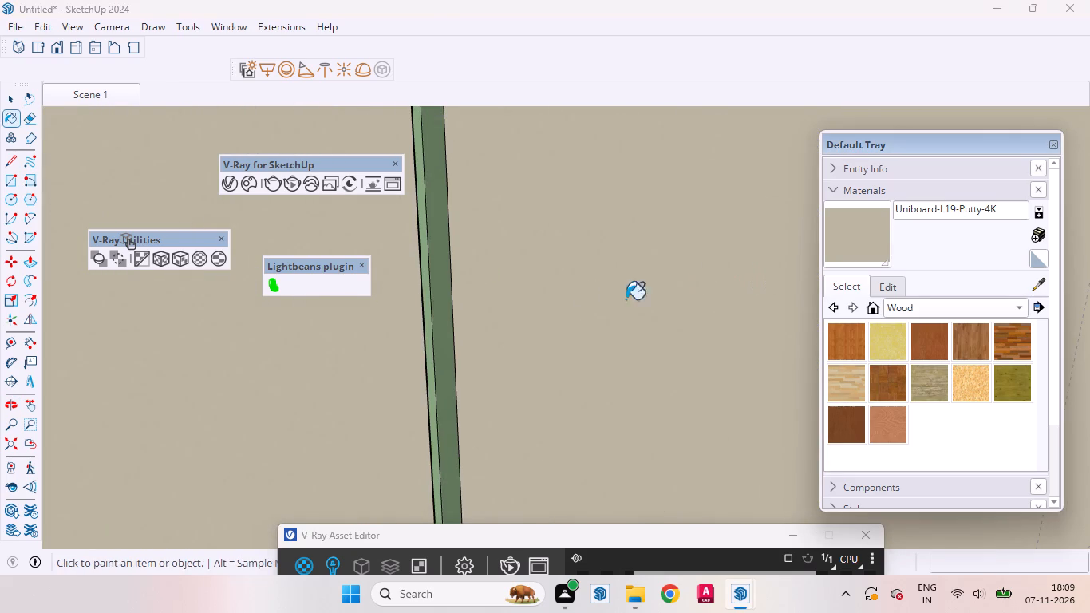
click(443, 269)
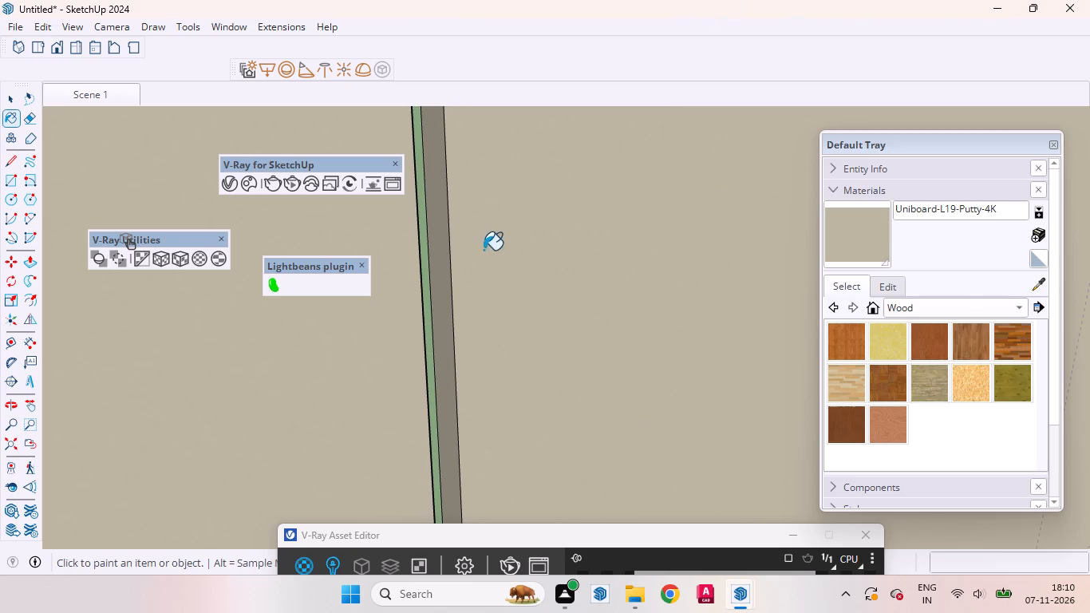
Paint the green edges in the gap between the wardrobe's outer side strip and the first door with Uniboard-L19-Putty-4K.
scroll(481, 235, down, 2)
scroll(481, 235, up, 1)
scroll(481, 235, down, 20)
scroll(481, 235, down, 1)
scroll(464, 206, up, 1)
scroll(464, 206, down, 11)
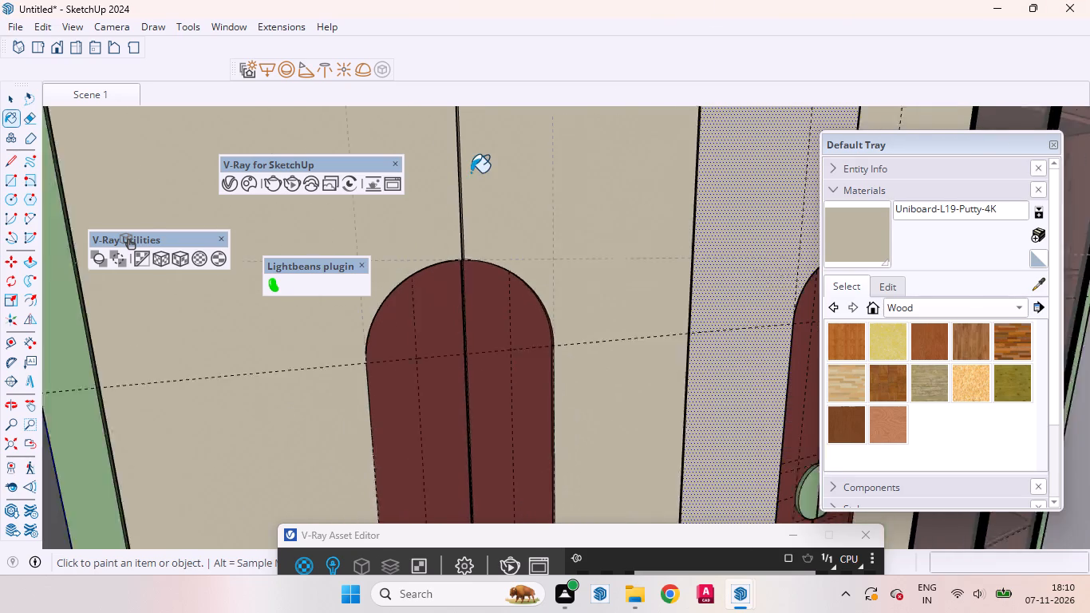
scroll(177, 310, up, 10)
click(116, 299)
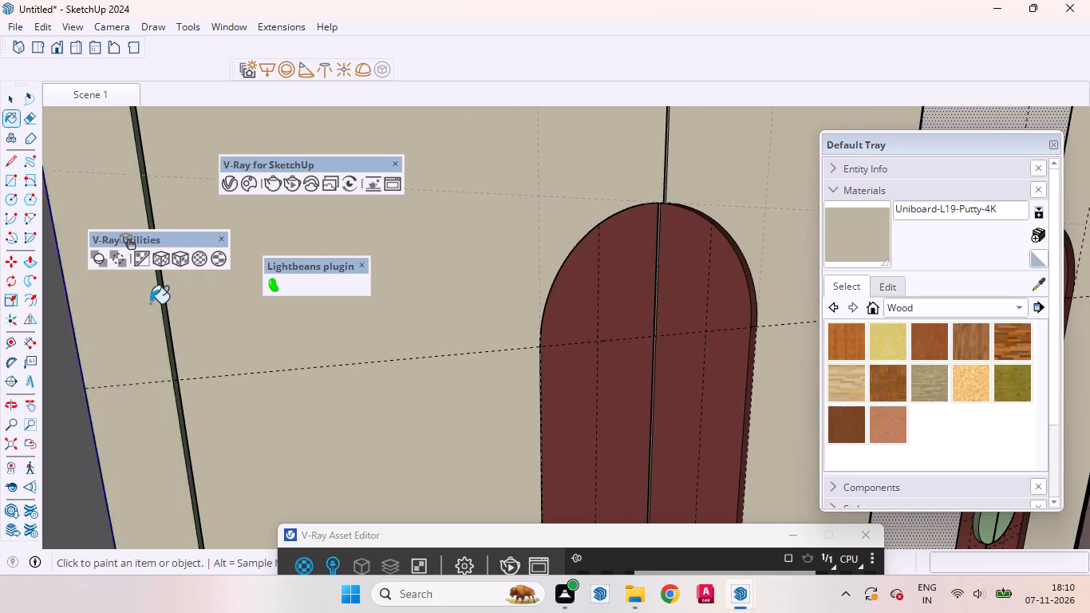
scroll(150, 303, up, 16)
click(169, 300)
middle_drag(169, 319, 337, 310)
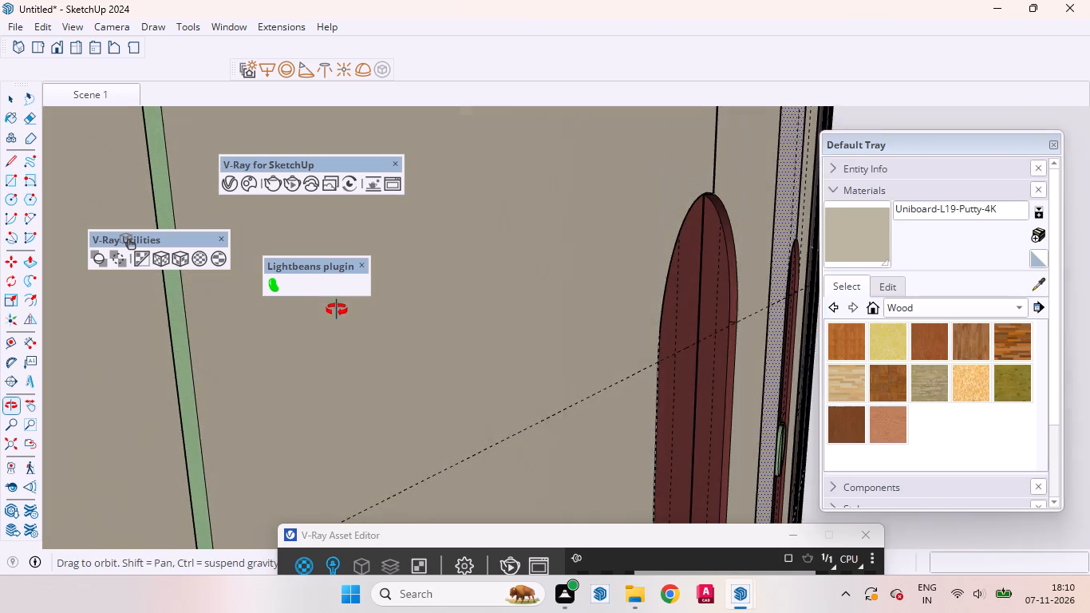
middle_drag(337, 310, 331, 312)
click(176, 318)
Paint the green side edges in the gap between the third and fourth doors with Uniboard-L19-Putty-4K.
middle_drag(205, 359, 18, 385)
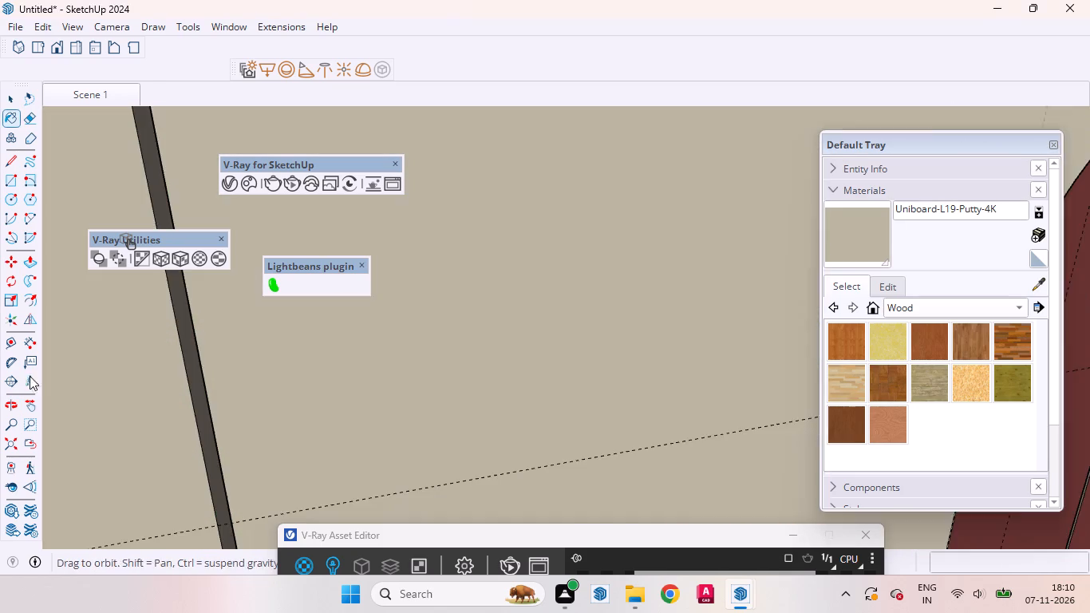
scroll(366, 354, down, 14)
scroll(276, 311, up, 2)
scroll(253, 319, down, 1)
scroll(253, 320, up, 1)
scroll(253, 321, down, 3)
scroll(385, 376, down, 17)
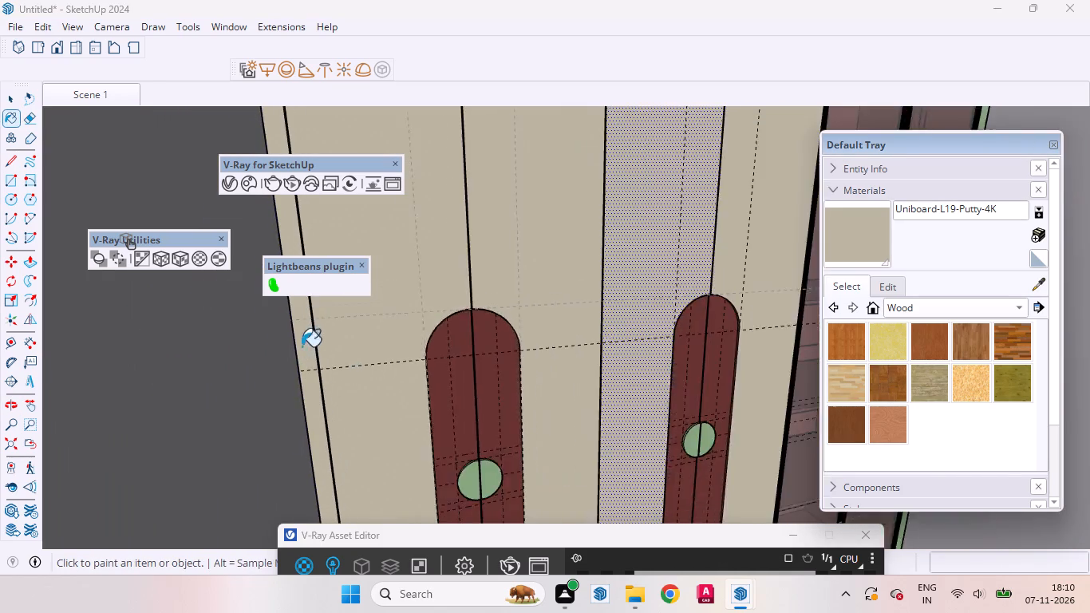
scroll(302, 346, down, 6)
middle_drag(409, 409, 338, 366)
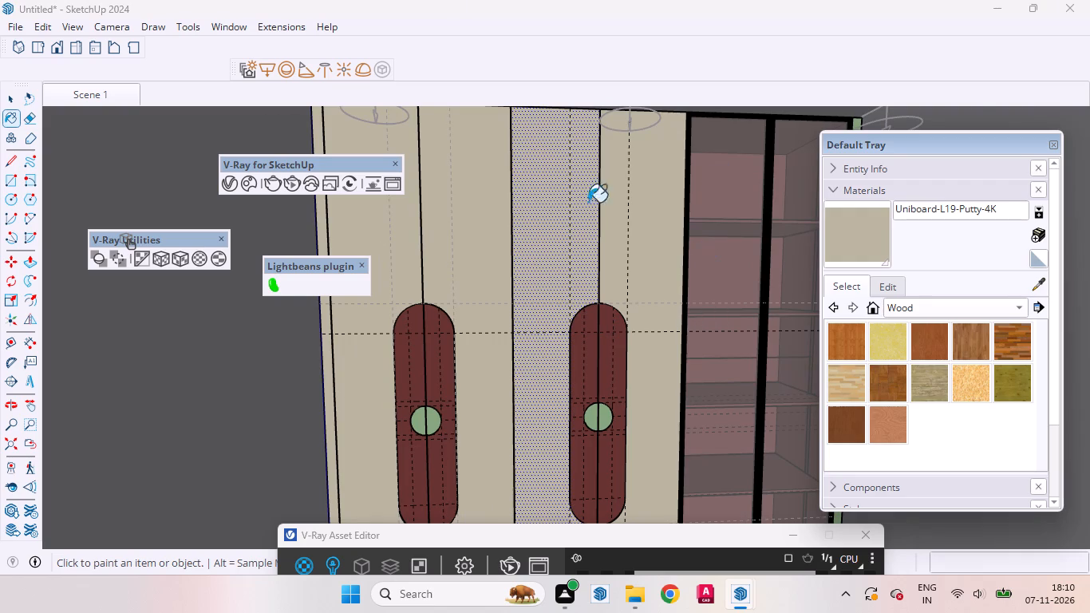
scroll(504, 168, up, 4)
scroll(501, 168, down, 1)
scroll(501, 168, up, 16)
scroll(500, 207, up, 10)
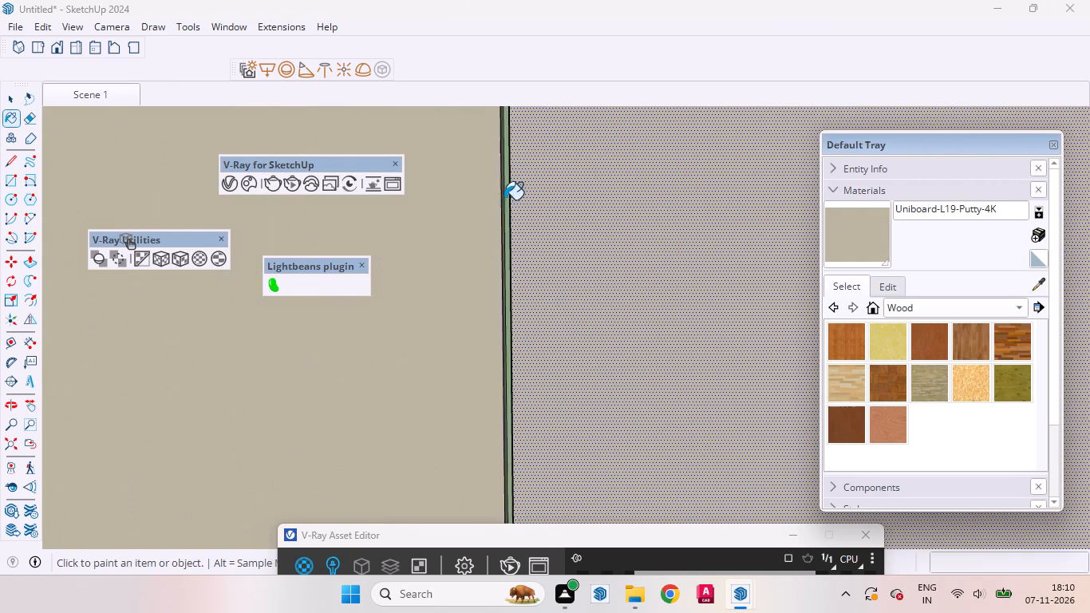
scroll(504, 200, up, 13)
middle_drag(496, 212, 514, 247)
scroll(492, 251, up, 1)
scroll(478, 259, down, 9)
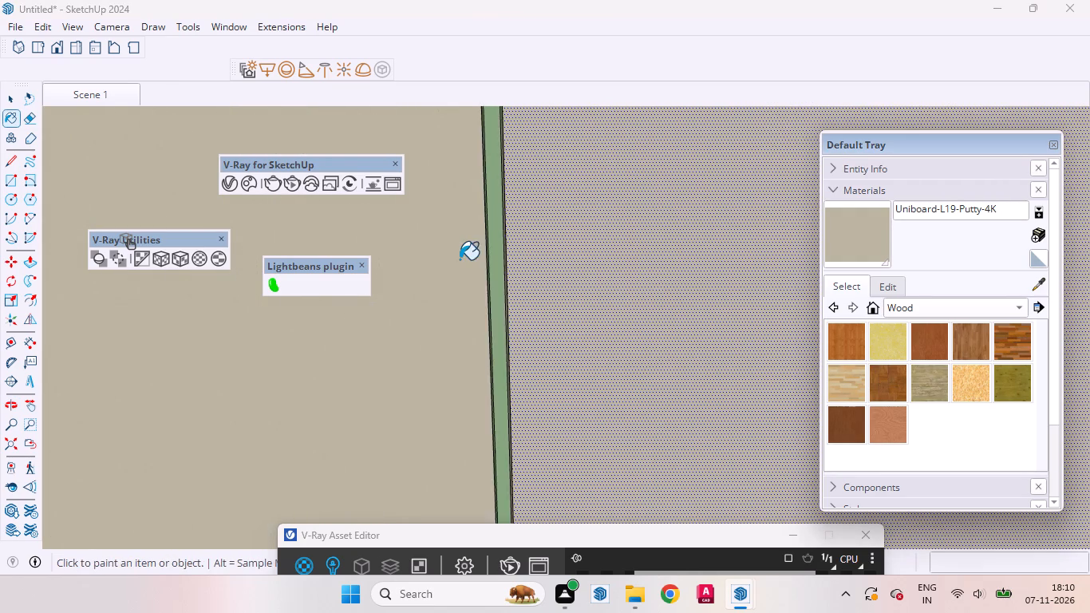
scroll(460, 259, down, 11)
scroll(463, 251, up, 2)
scroll(463, 251, down, 16)
scroll(452, 251, up, 1)
scroll(452, 251, down, 3)
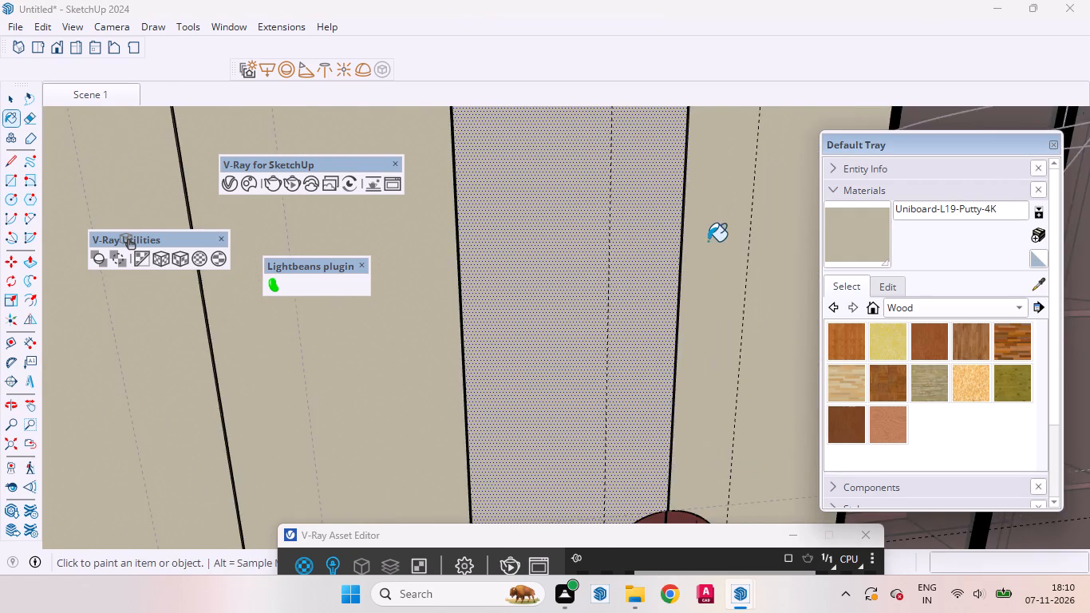
scroll(708, 241, up, 20)
scroll(708, 241, up, 1)
scroll(666, 194, down, 1)
scroll(662, 185, up, 6)
scroll(662, 184, down, 1)
scroll(661, 183, up, 1)
click(652, 174)
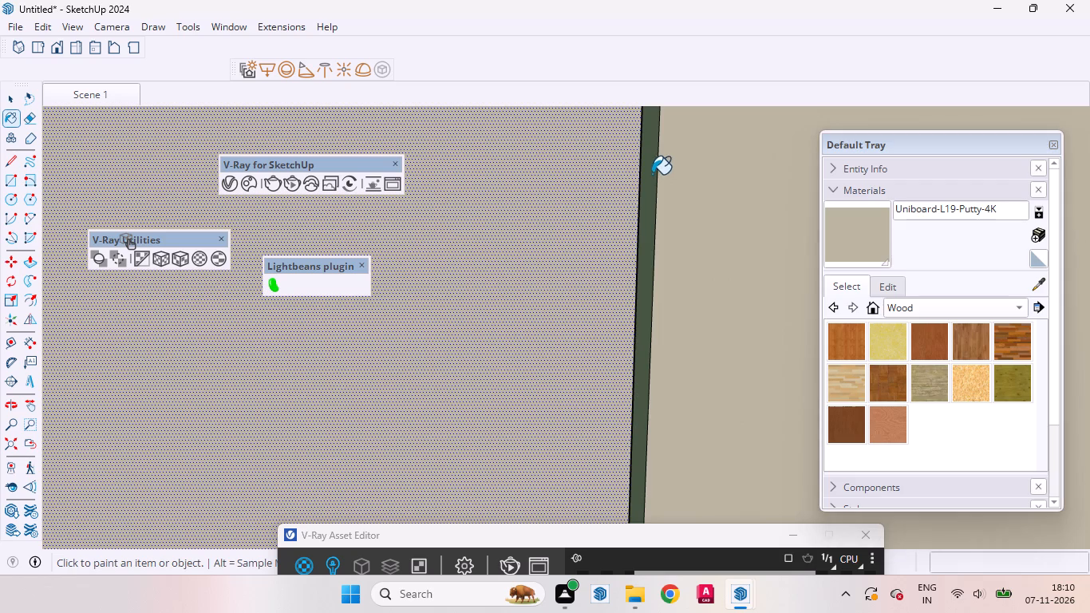
middle_drag(649, 183, 458, 232)
click(661, 188)
Paint the green side edge of the fourth door, beside the black-framed glass door, with Uniboard-L19-Putty-4K.
scroll(613, 252, down, 20)
scroll(613, 252, down, 11)
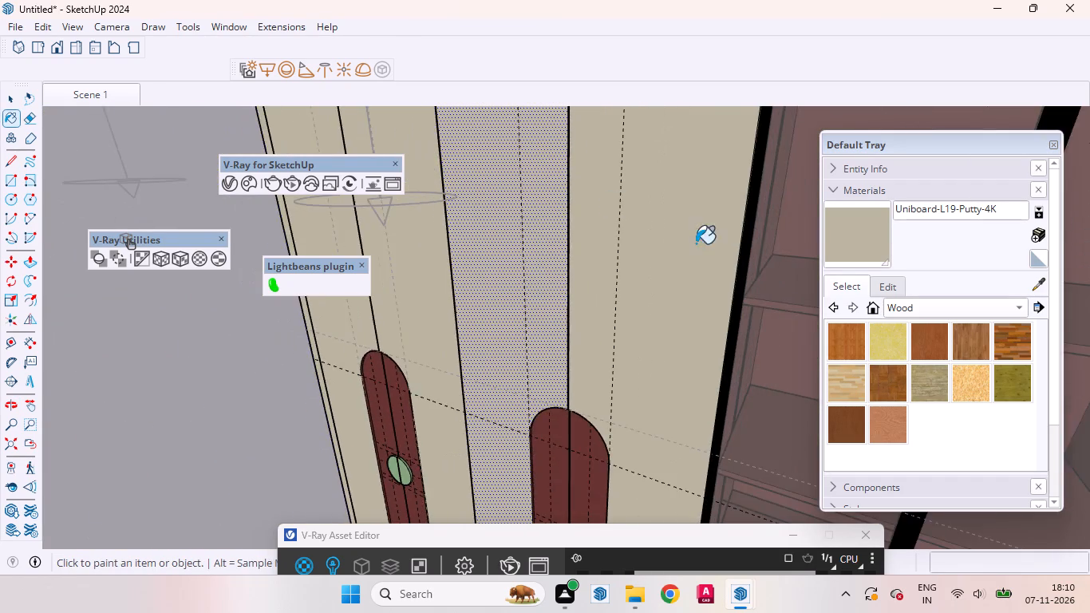
scroll(738, 246, up, 10)
scroll(740, 242, down, 1)
scroll(740, 242, up, 20)
scroll(740, 242, up, 7)
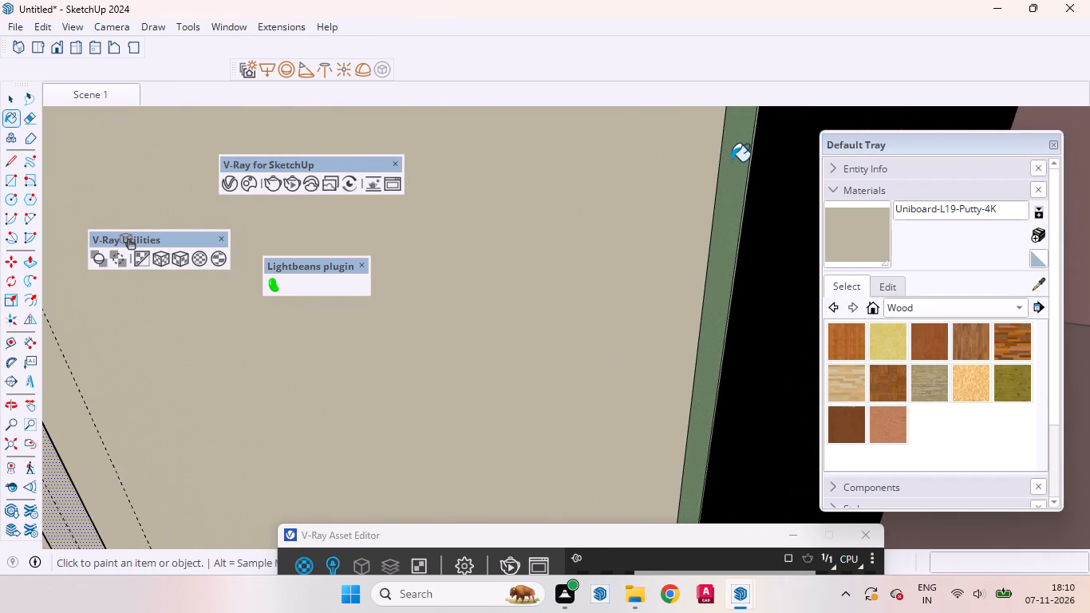
click(731, 161)
Paint the green front face of the wardrobe's plinth with Uniboard-L19-Putty-4K.
middle_drag(706, 188, 730, 204)
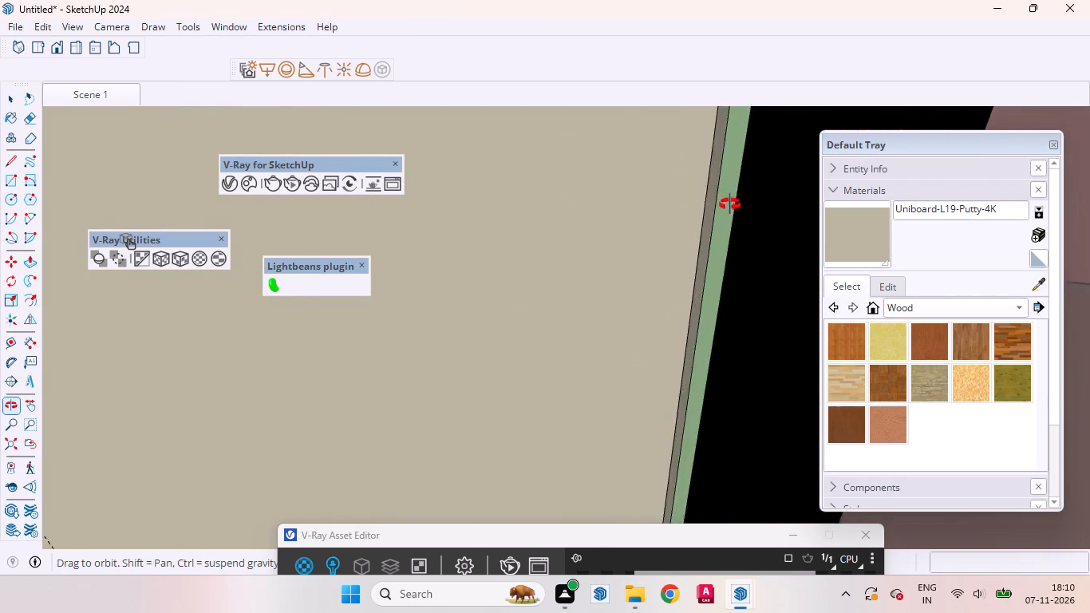
middle_drag(730, 204, 692, 196)
scroll(693, 197, down, 20)
scroll(693, 197, down, 13)
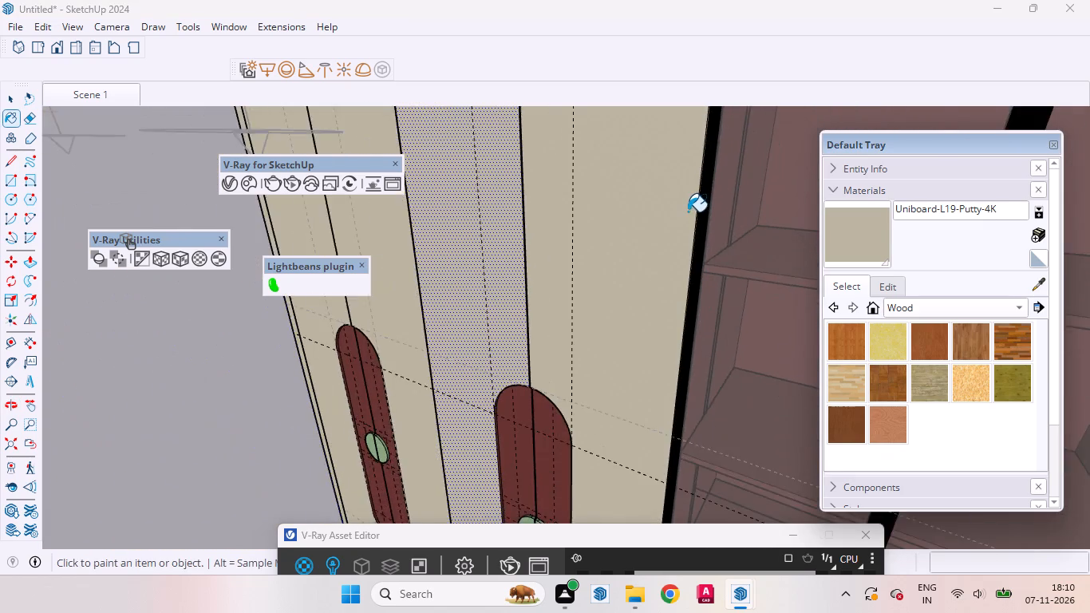
scroll(688, 212, down, 3)
scroll(688, 212, up, 1)
scroll(688, 212, down, 11)
scroll(618, 462, up, 4)
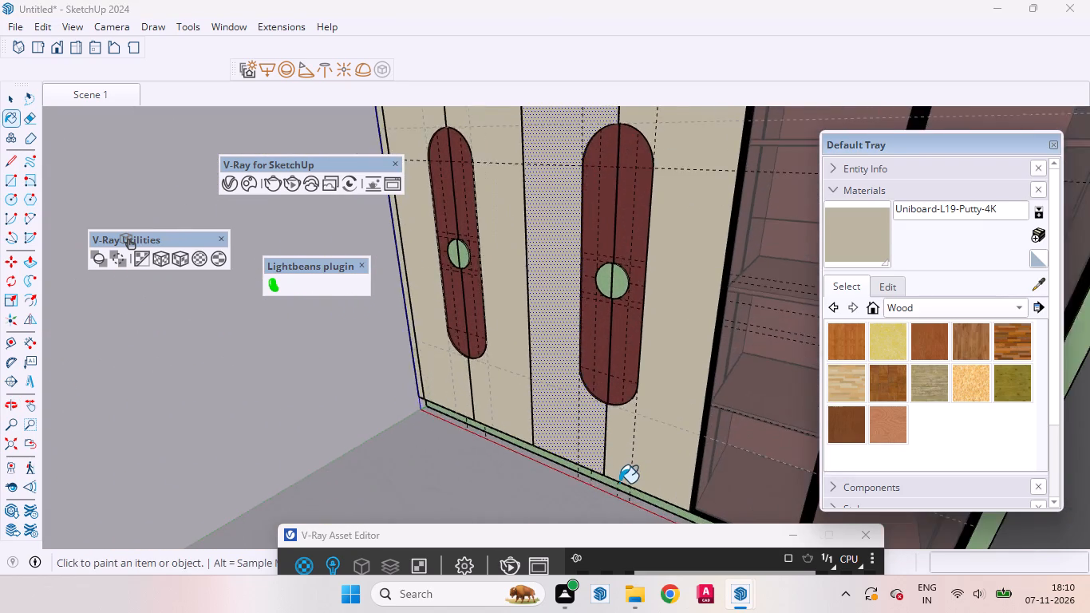
scroll(619, 483, up, 3)
middle_drag(618, 484, 692, 366)
scroll(648, 389, up, 5)
scroll(647, 390, down, 1)
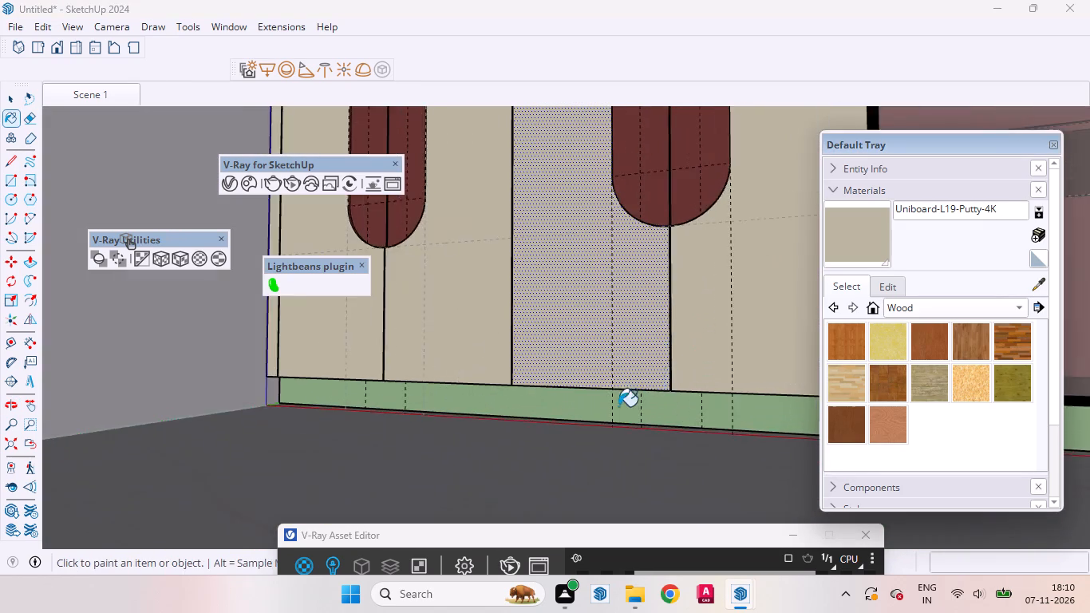
scroll(612, 409, up, 5)
middle_drag(560, 404, 565, 369)
click(564, 375)
Paint the green bottom edges under the doors and the strip between the third and fourth doors with Uniboard-L19-Putty-4K.
scroll(774, 293, up, 2)
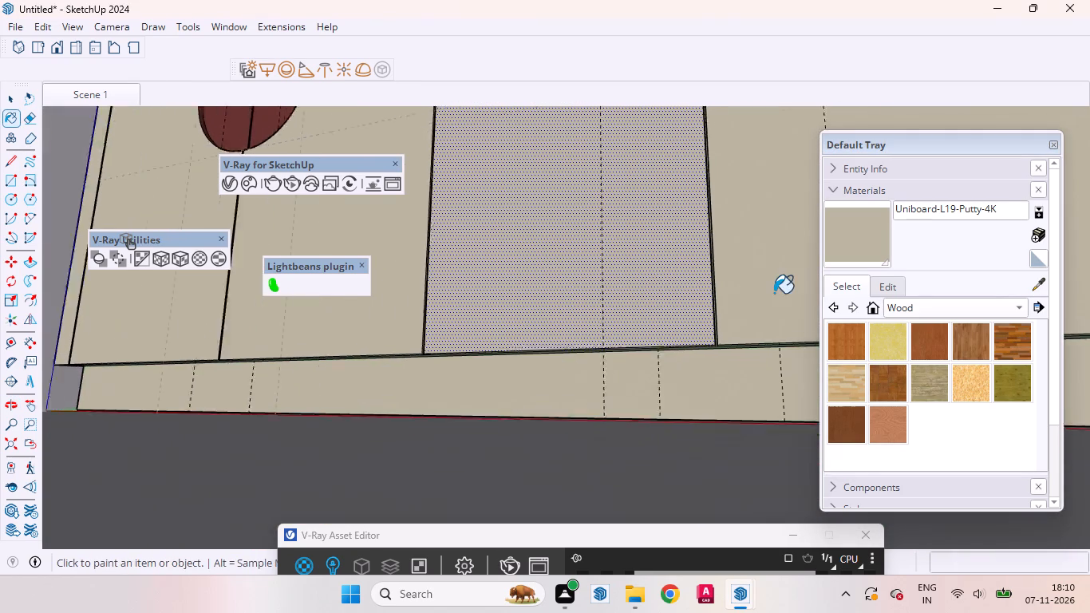
scroll(774, 293, up, 20)
scroll(774, 293, up, 1)
middle_drag(722, 366, 669, 390)
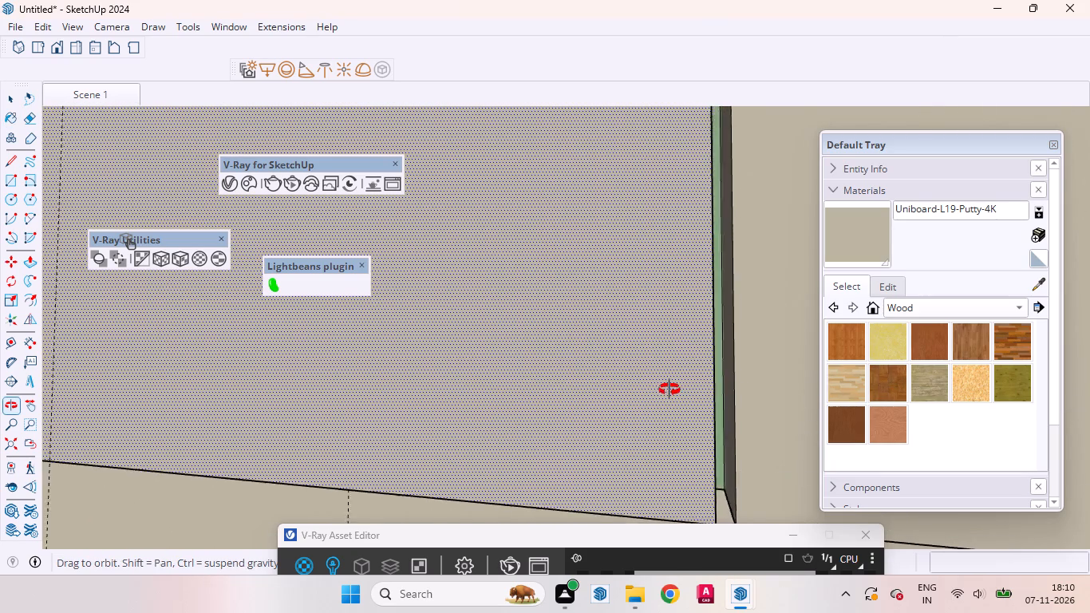
middle_drag(669, 390, 699, 228)
click(650, 484)
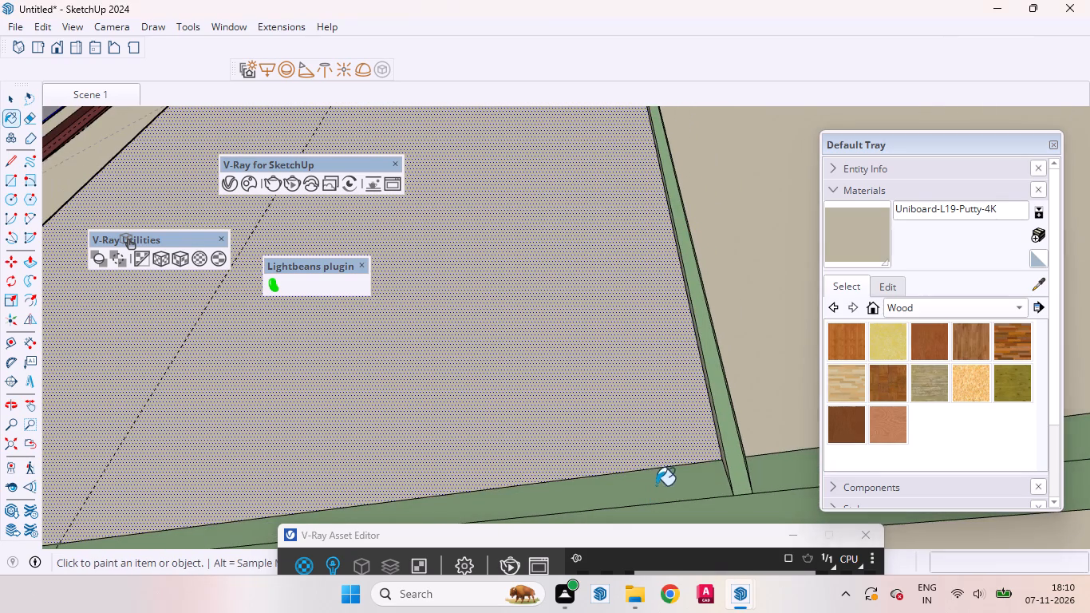
click(756, 480)
click(754, 509)
click(740, 483)
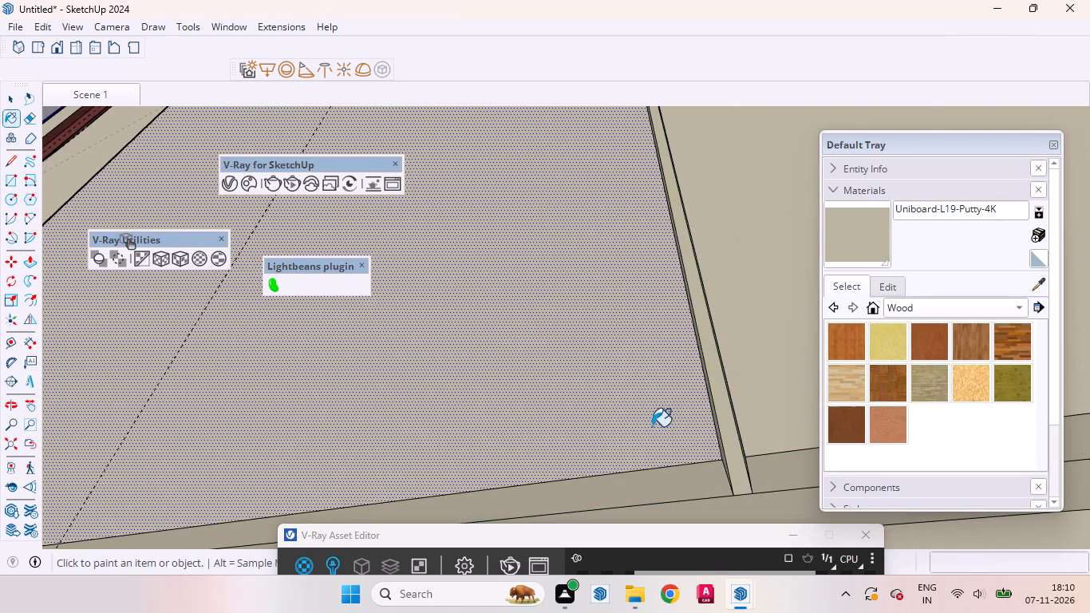
Paint the remaining green strip deep in the gap between the second and third doors with Uniboard-L19-Putty-4K.
middle_drag(654, 313, 695, 461)
scroll(762, 337, down, 8)
scroll(733, 315, up, 2)
scroll(733, 315, down, 14)
scroll(720, 382, up, 3)
scroll(721, 384, down, 3)
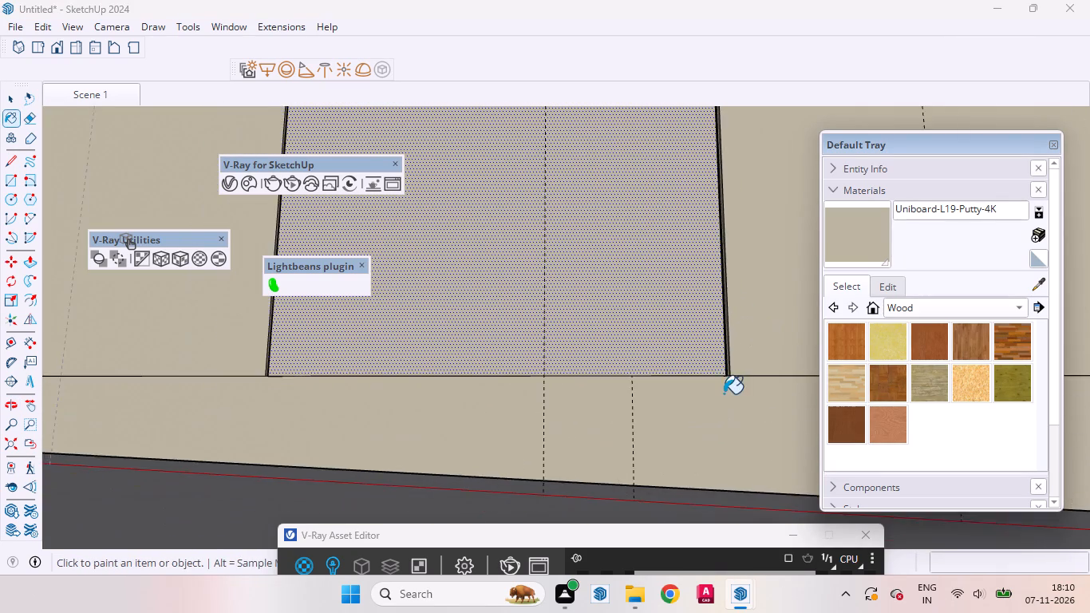
scroll(724, 394, down, 3)
scroll(422, 362, up, 20)
scroll(422, 362, up, 1)
scroll(429, 403, down, 1)
scroll(429, 403, up, 3)
middle_drag(421, 409, 421, 410)
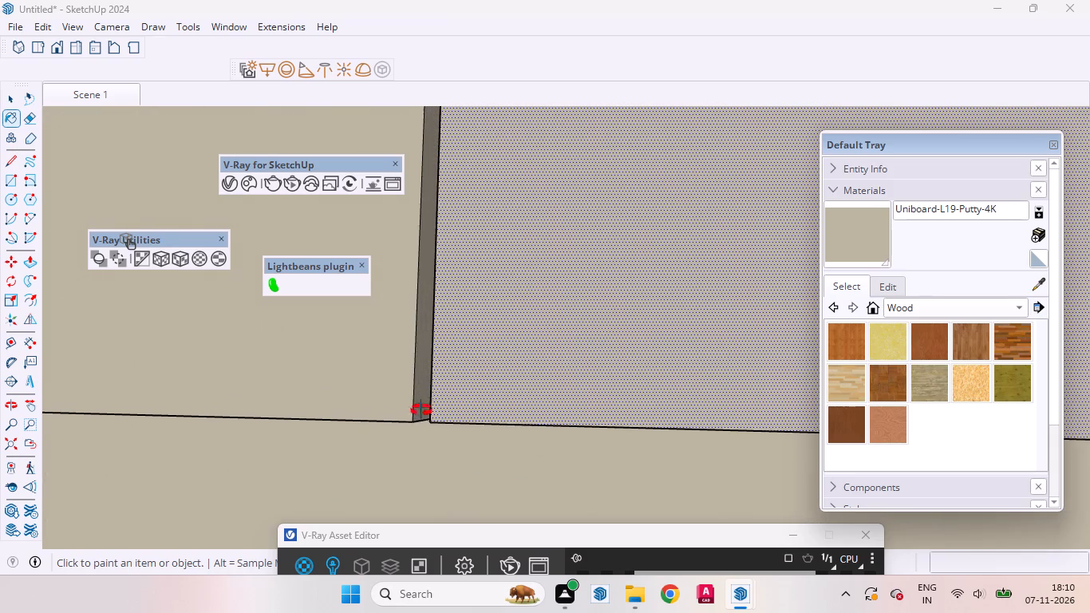
middle_drag(421, 410, 554, 403)
scroll(444, 365, up, 5)
scroll(440, 365, down, 1)
scroll(439, 365, up, 5)
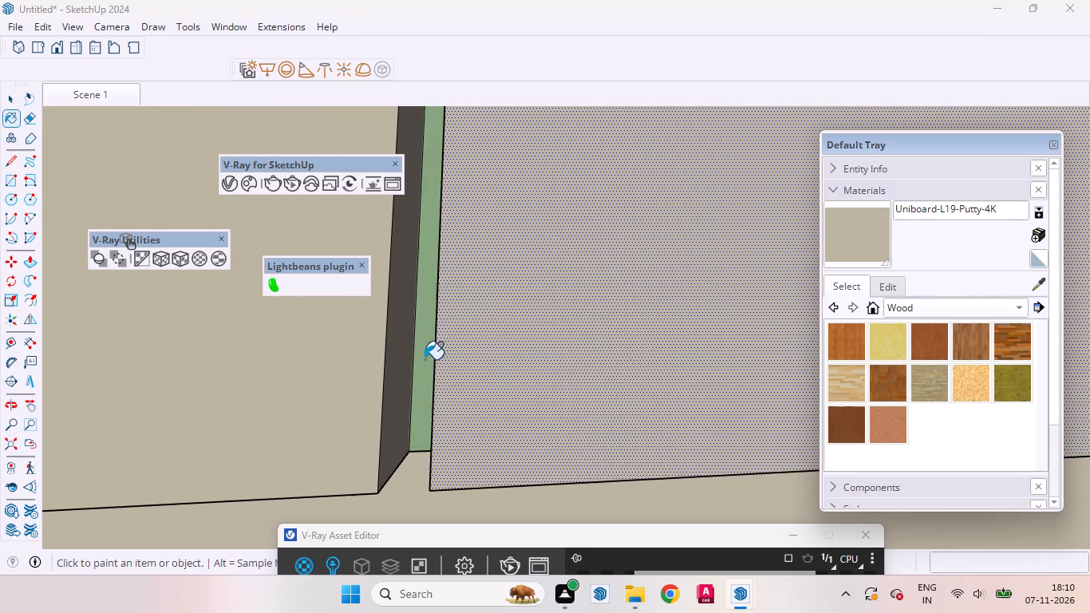
click(425, 359)
Paint the remaining green strip deep in the gap between the first and second doors with Uniboard-L19-Putty-4K.
scroll(673, 326, down, 20)
scroll(673, 326, down, 9)
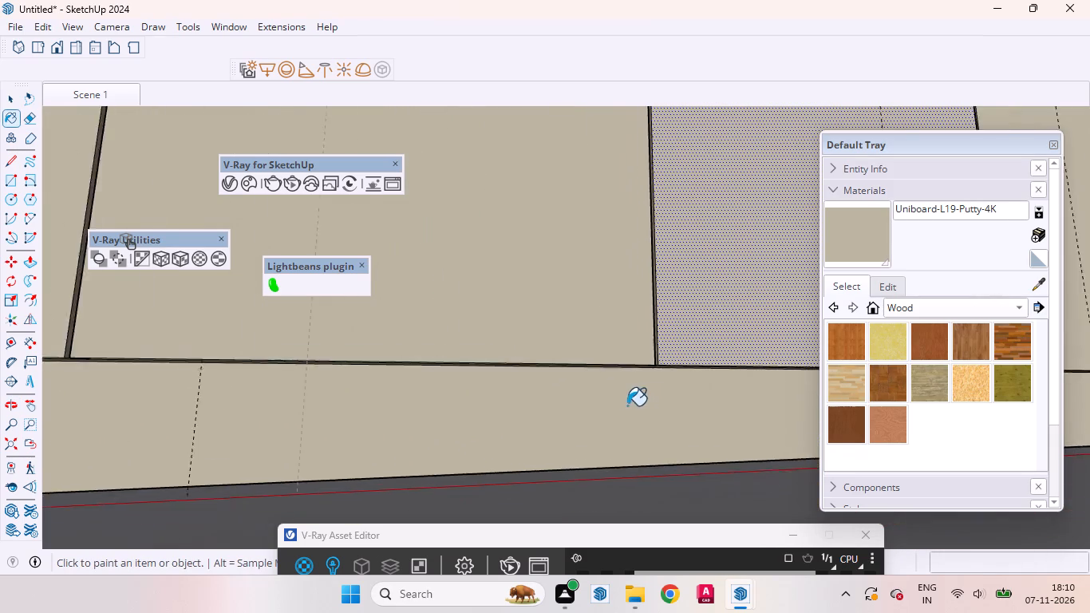
scroll(627, 405, down, 2)
scroll(622, 405, up, 1)
scroll(622, 405, down, 10)
scroll(445, 364, up, 7)
scroll(419, 358, down, 2)
scroll(419, 358, up, 15)
scroll(404, 388, down, 2)
scroll(403, 387, up, 3)
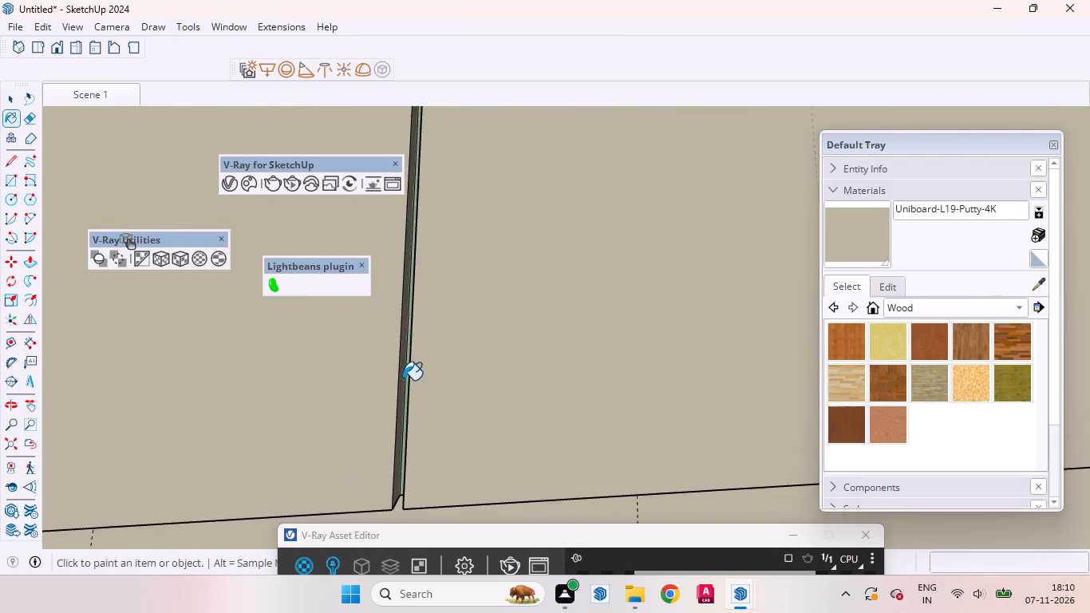
scroll(403, 380, up, 11)
click(418, 370)
Paint the remaining green strip in the gap between the outer side strip and the first door with Uniboard-L19-Putty-4K.
scroll(550, 369, down, 12)
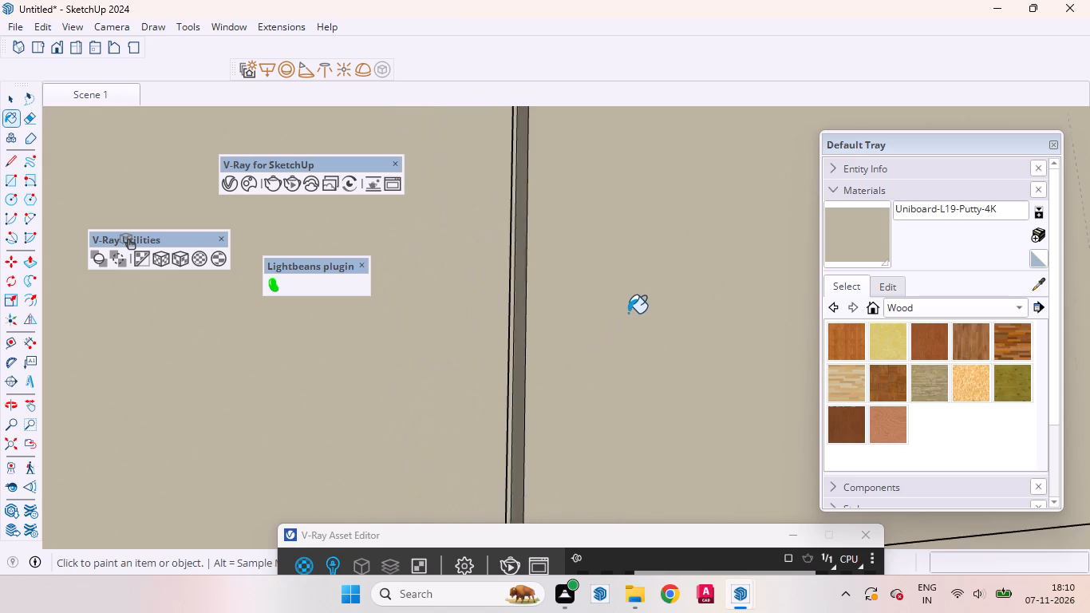
scroll(628, 313, down, 6)
scroll(631, 311, up, 2)
scroll(631, 311, down, 19)
scroll(326, 355, up, 5)
scroll(293, 349, down, 1)
scroll(293, 349, up, 5)
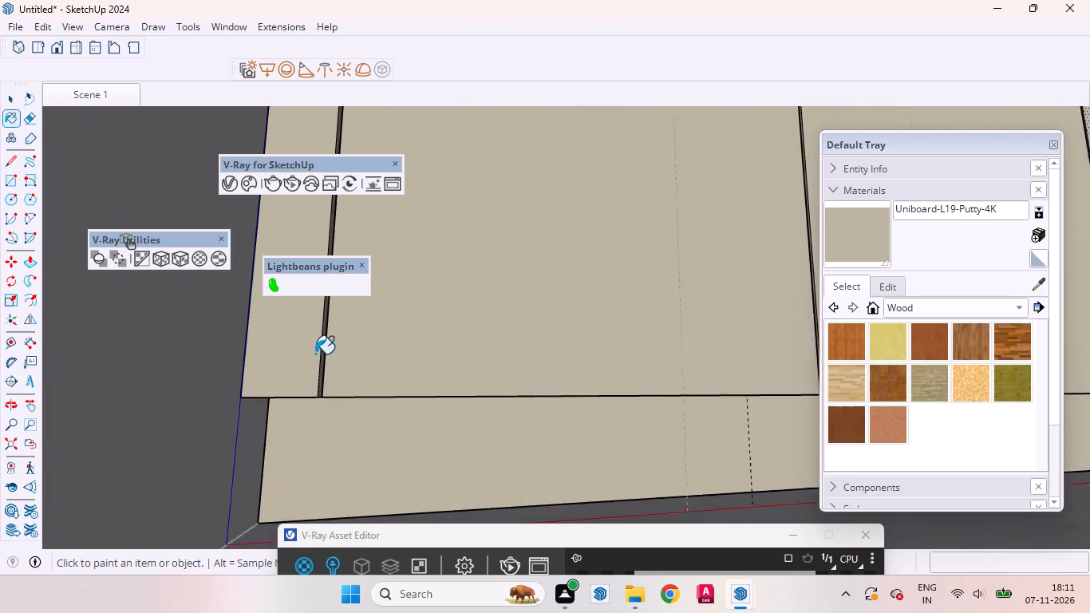
scroll(315, 354, up, 9)
scroll(322, 355, down, 1)
scroll(322, 355, up, 4)
scroll(322, 355, down, 1)
scroll(322, 355, up, 7)
scroll(340, 358, down, 1)
scroll(340, 358, up, 14)
middle_drag(356, 370, 417, 386)
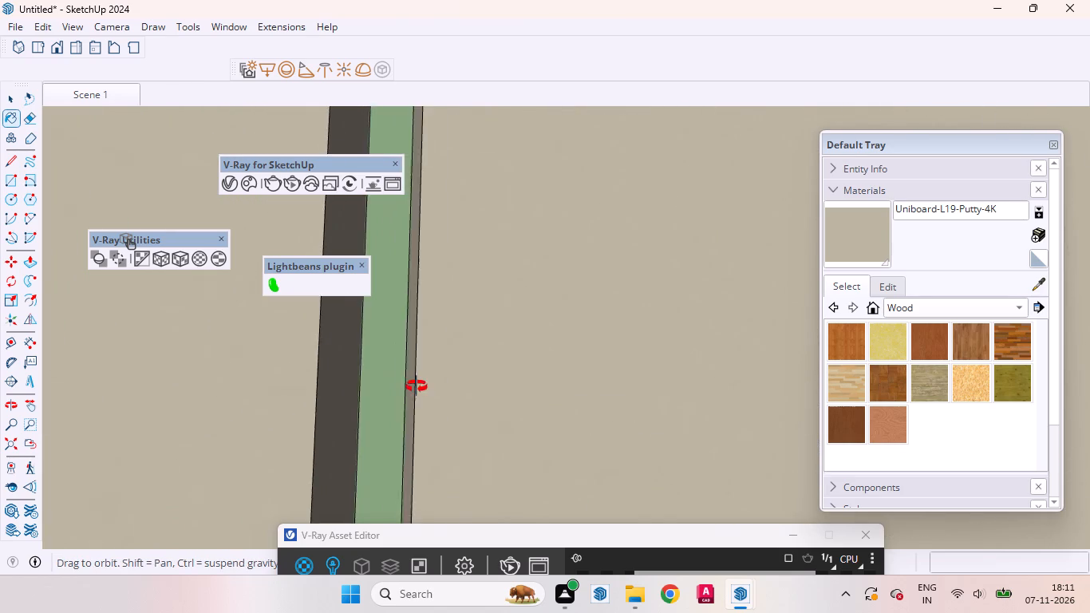
middle_drag(417, 386, 405, 386)
click(386, 380)
Lighten the reflection color of Uniboard-L19-Putty-4K from black to light grey in the V-Ray Asset Editor.
drag(487, 537, 483, 483)
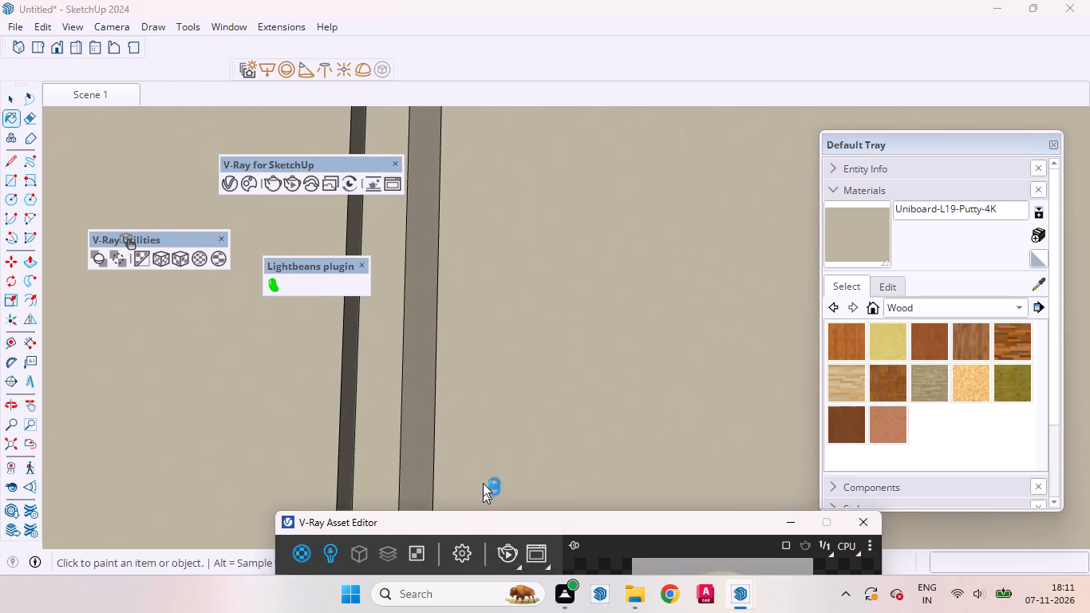
drag(483, 483, 361, 107)
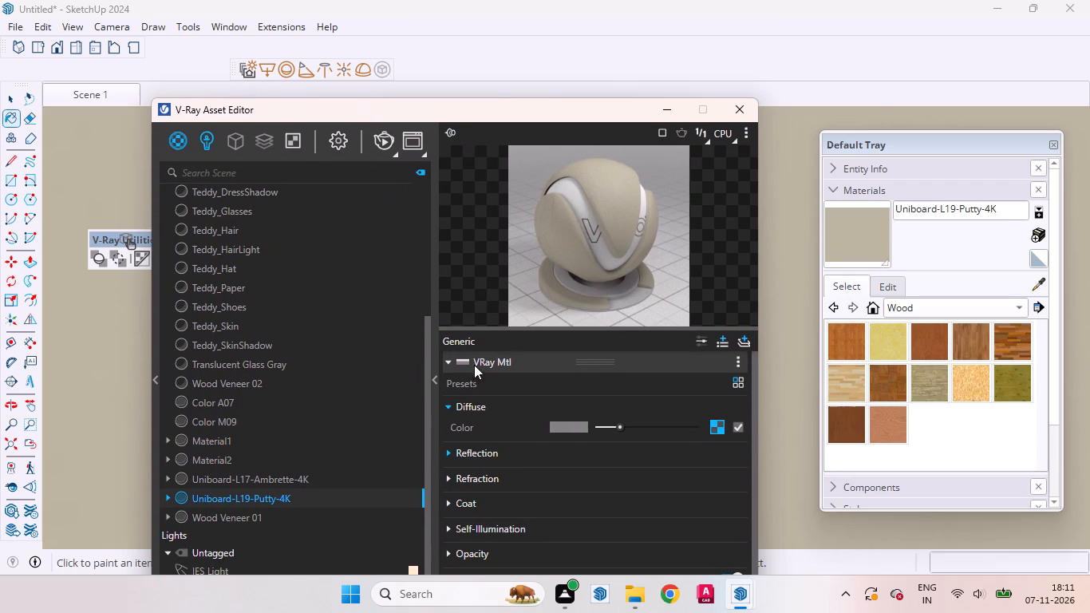
click(487, 449)
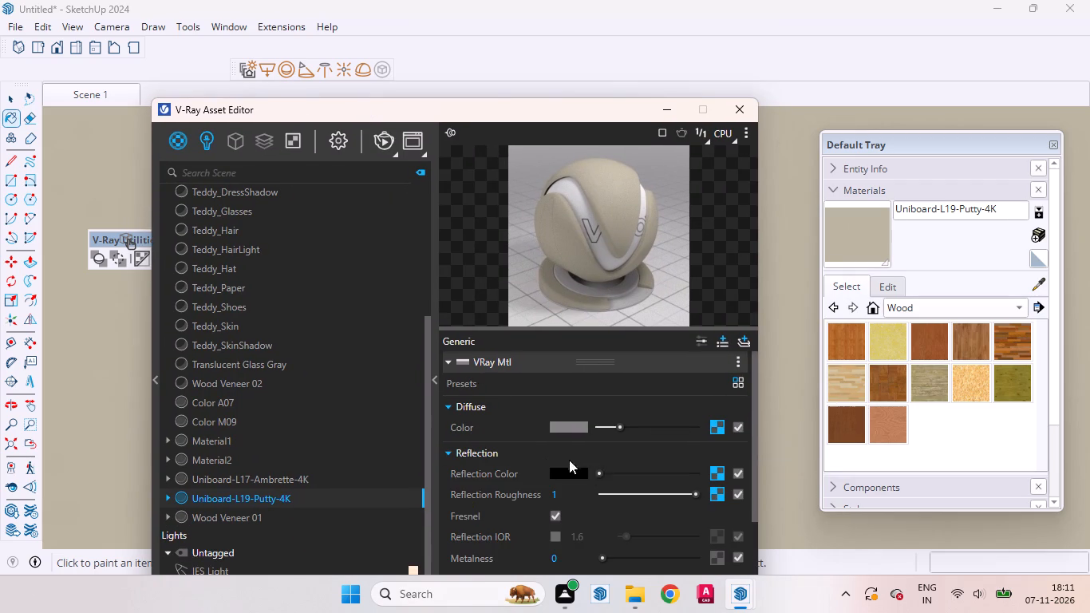
drag(598, 473, 621, 473)
drag(621, 473, 636, 473)
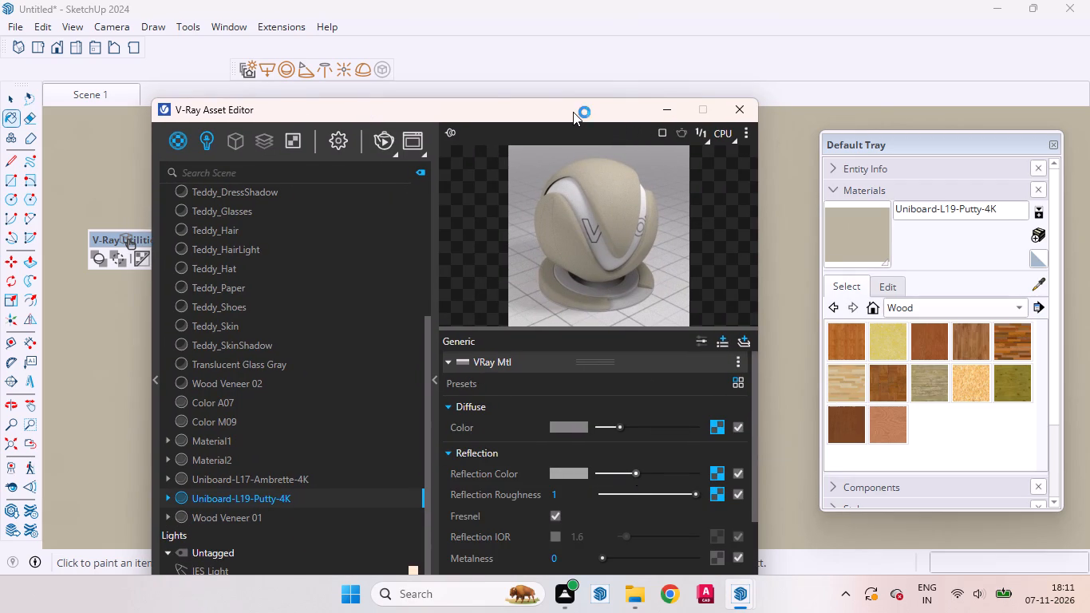
drag(550, 113, 625, 461)
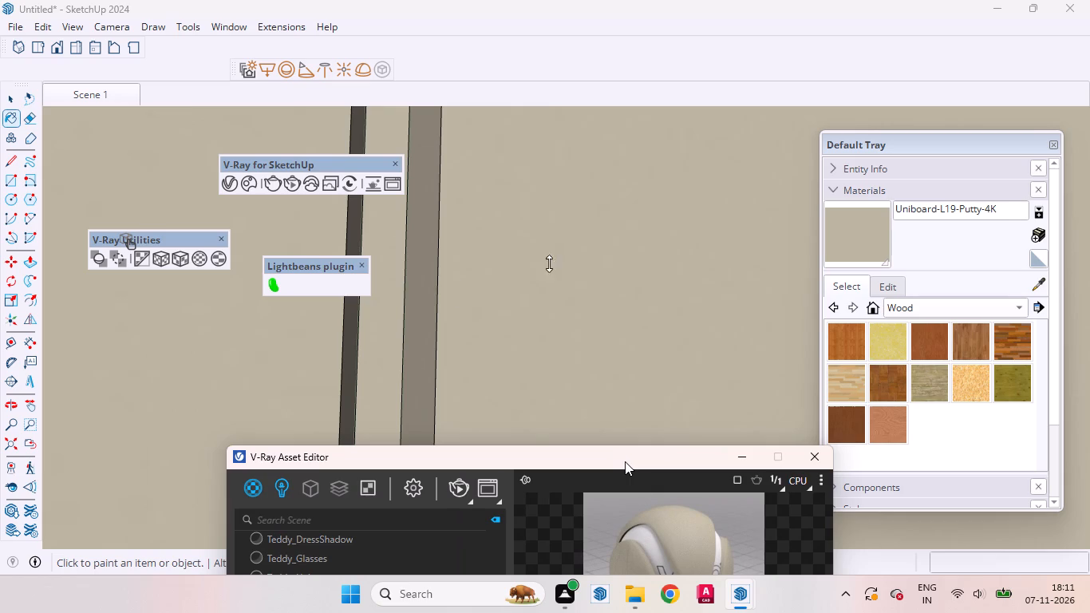
click(855, 238)
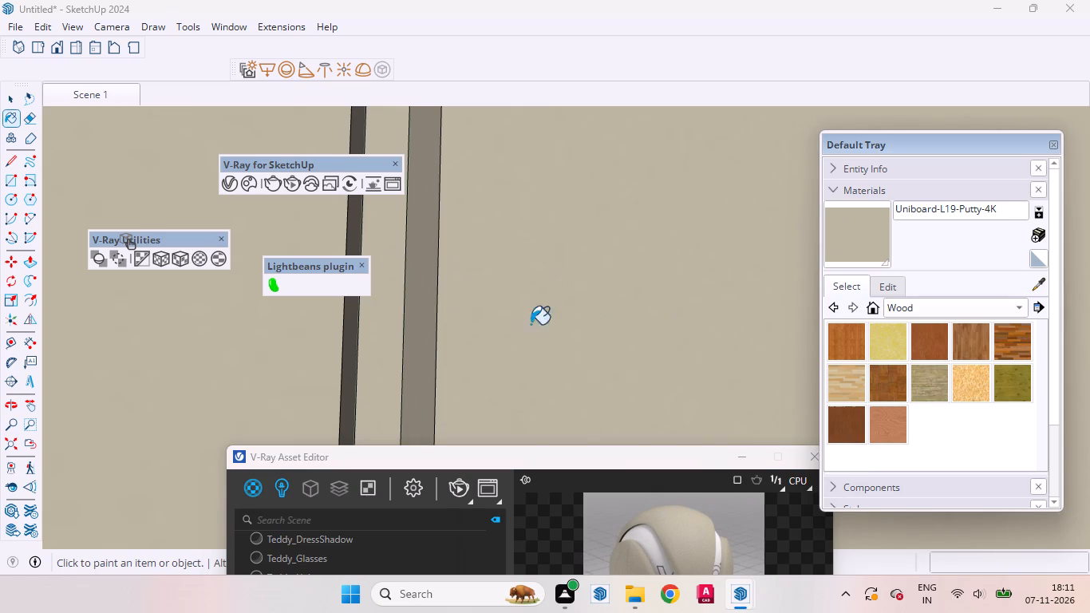
Return to the Scene 1 view and paint the green outer side strip beside the glass doors with Uniboard-L19-Putty-4K.
scroll(496, 318, down, 11)
scroll(488, 318, up, 1)
scroll(487, 321, down, 10)
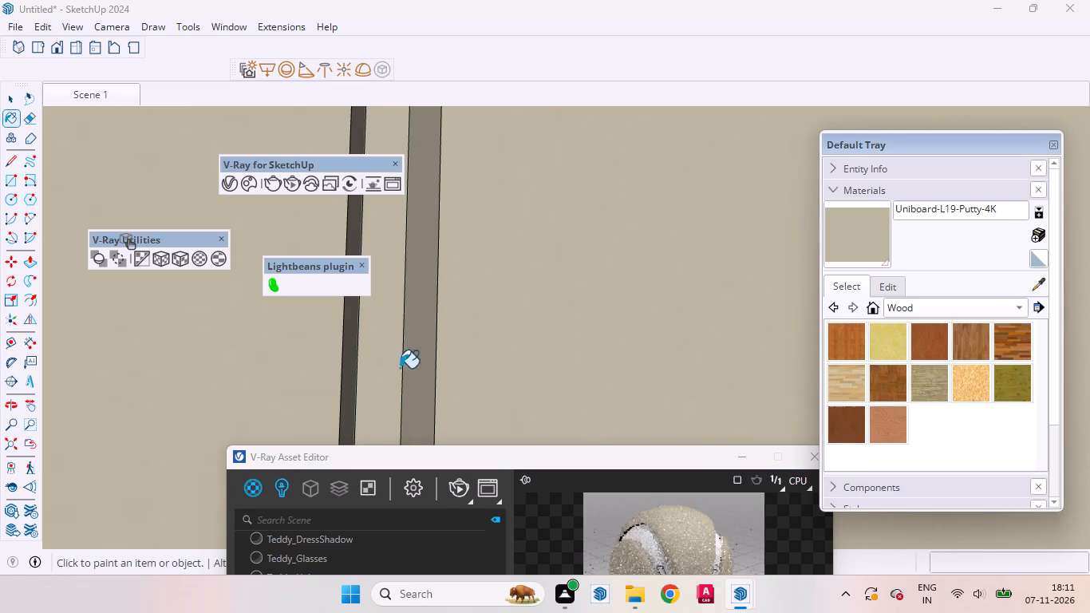
scroll(400, 368, down, 12)
scroll(437, 283, down, 13)
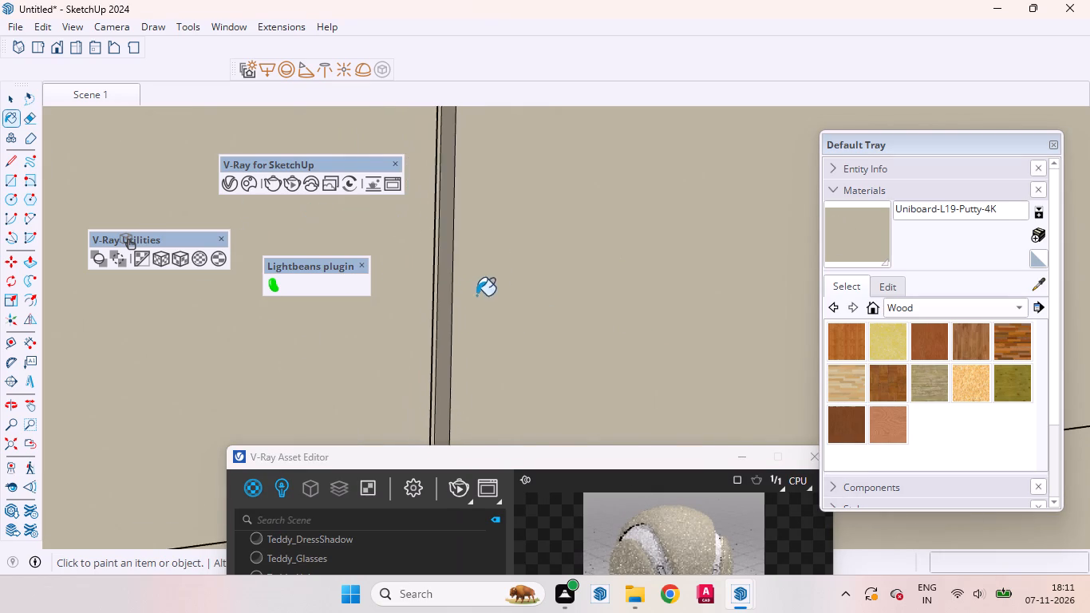
scroll(476, 295, down, 12)
middle_drag(492, 350, 460, 412)
scroll(460, 397, up, 1)
scroll(440, 340, down, 7)
scroll(401, 328, up, 2)
scroll(401, 348, down, 1)
scroll(488, 362, down, 17)
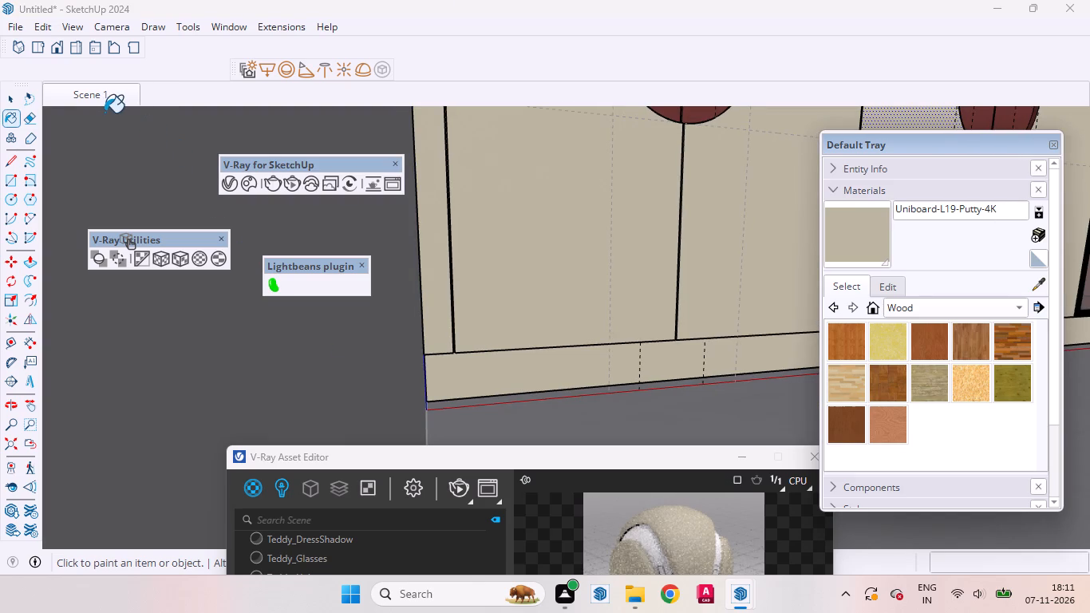
click(94, 100)
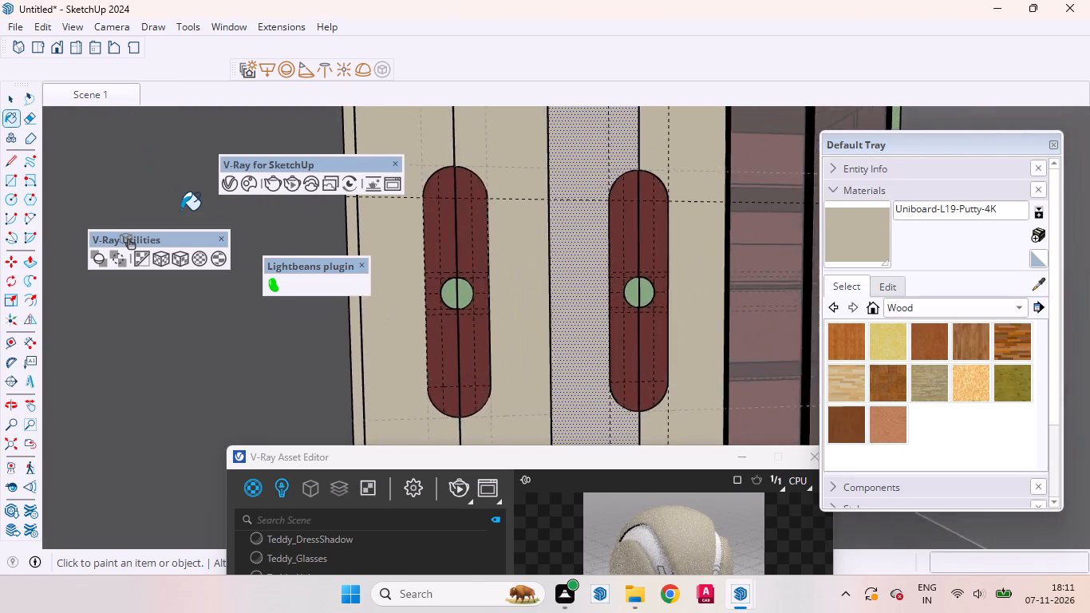
scroll(799, 163, up, 9)
scroll(775, 149, down, 1)
scroll(775, 150, up, 4)
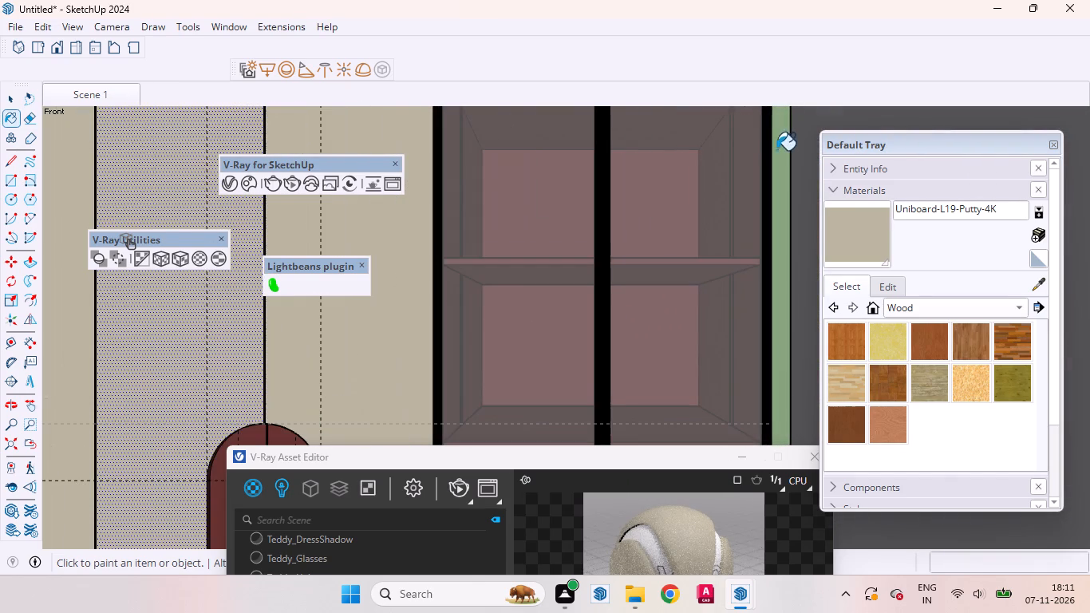
click(784, 162)
Paint the green edges in the gap between the glass door's black frame and the outer side strip with Uniboard-L19-Putty-4K.
scroll(705, 334, up, 6)
scroll(391, 256, down, 9)
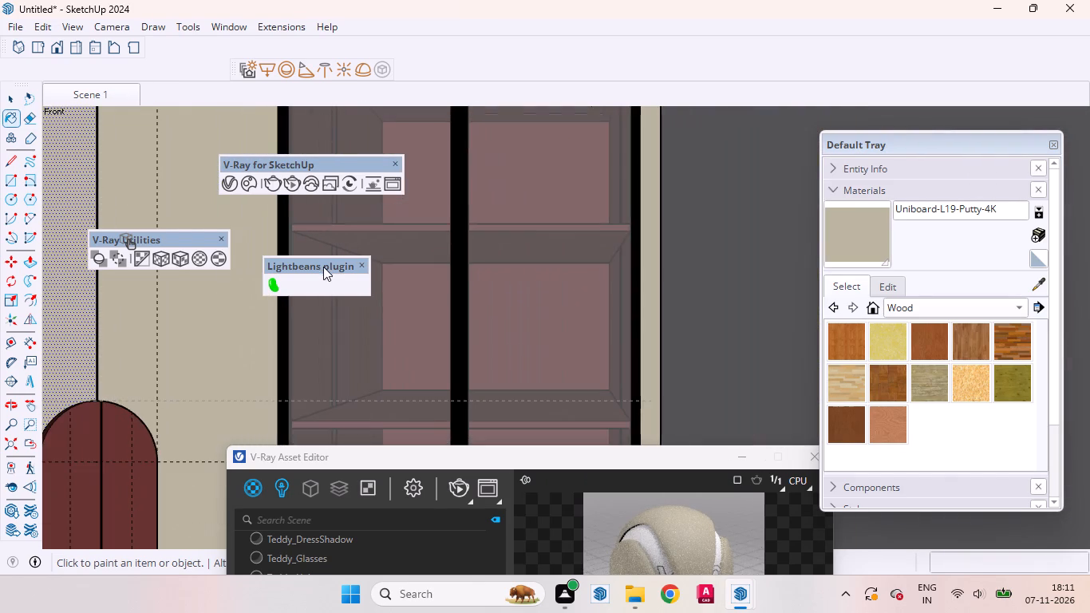
scroll(323, 267, down, 2)
scroll(611, 258, up, 10)
scroll(670, 230, down, 1)
scroll(670, 230, up, 14)
scroll(627, 214, down, 1)
scroll(627, 214, up, 4)
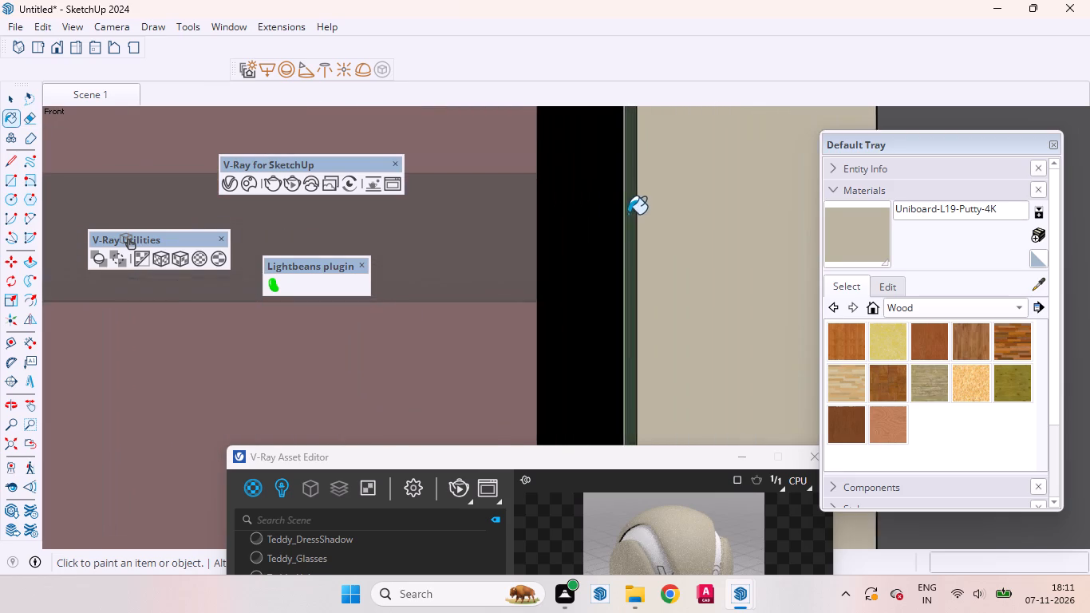
scroll(628, 214, up, 4)
click(638, 200)
scroll(630, 200, up, 11)
click(605, 200)
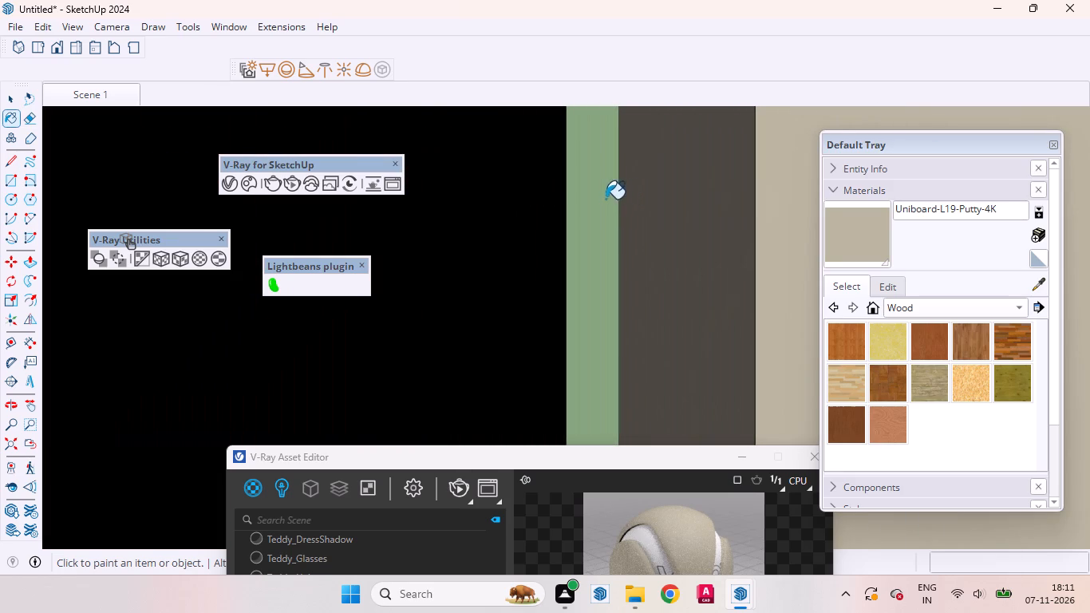
scroll(648, 239, down, 7)
scroll(674, 231, up, 1)
scroll(677, 232, down, 20)
scroll(677, 232, down, 8)
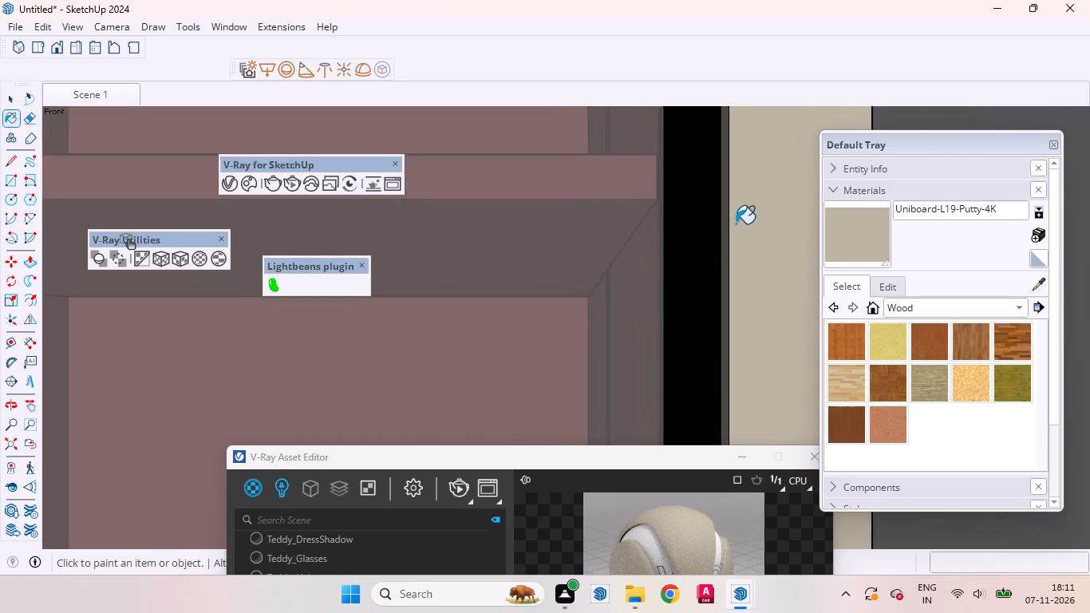
scroll(736, 223, down, 20)
scroll(736, 223, down, 10)
scroll(764, 231, up, 2)
scroll(764, 231, down, 2)
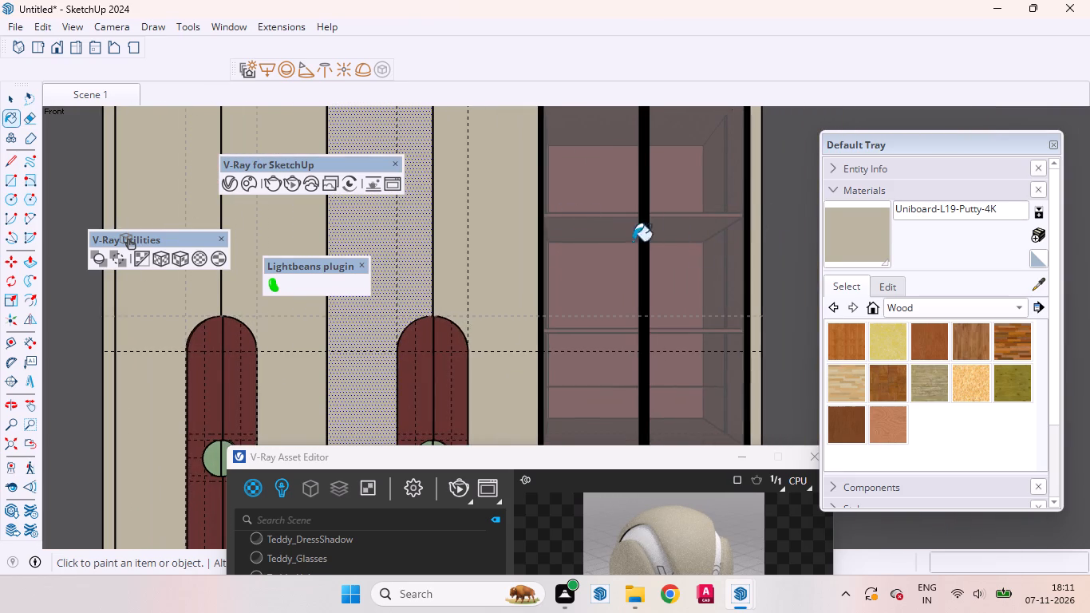
In the top view, delete the dashed guide lines running out beside the wardrobe and return to the Scene 1 view.
scroll(764, 296, down, 2)
middle_drag(488, 188, 502, 196)
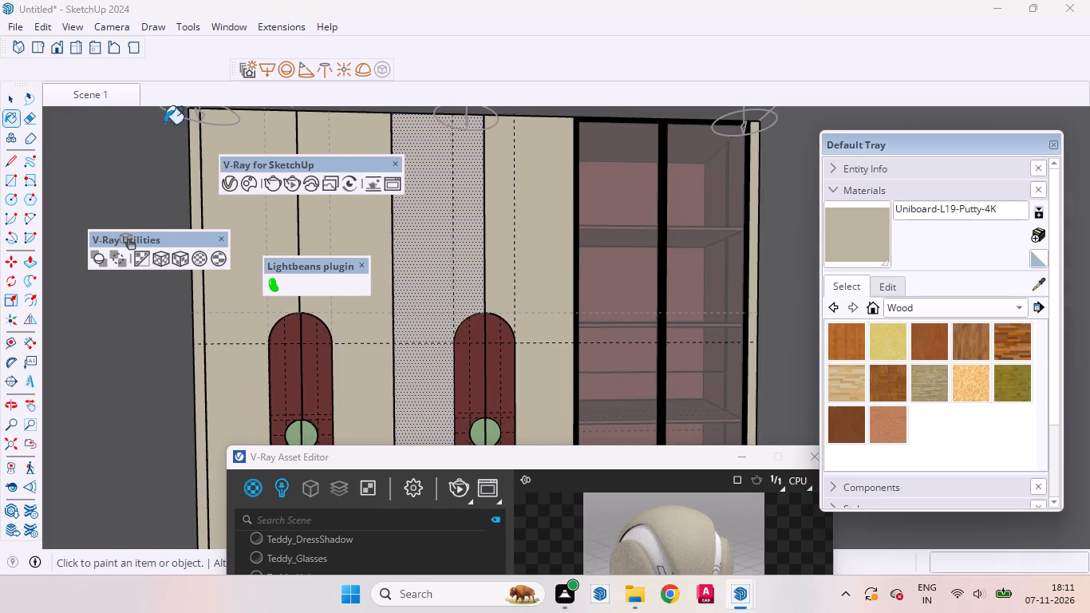
click(101, 98)
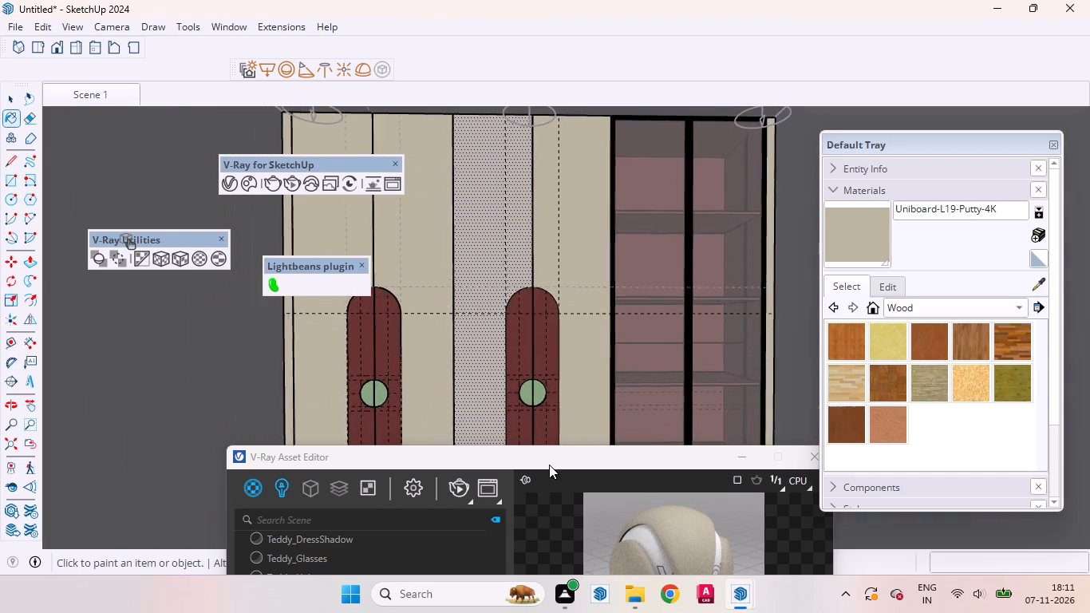
drag(549, 461, 959, 281)
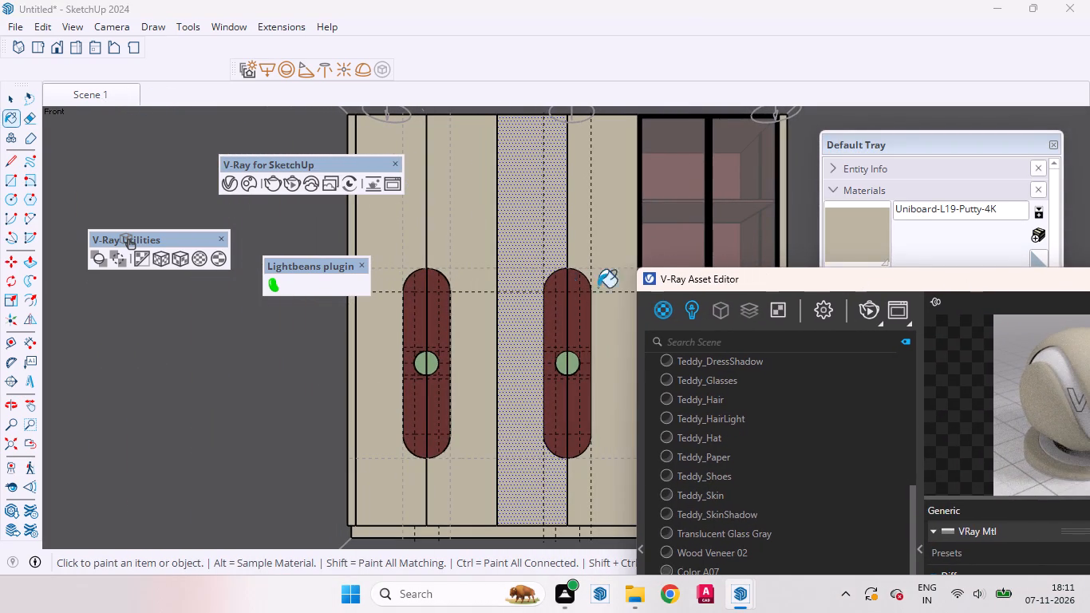
click(38, 50)
scroll(279, 267, down, 12)
scroll(448, 352, up, 2)
scroll(448, 352, down, 12)
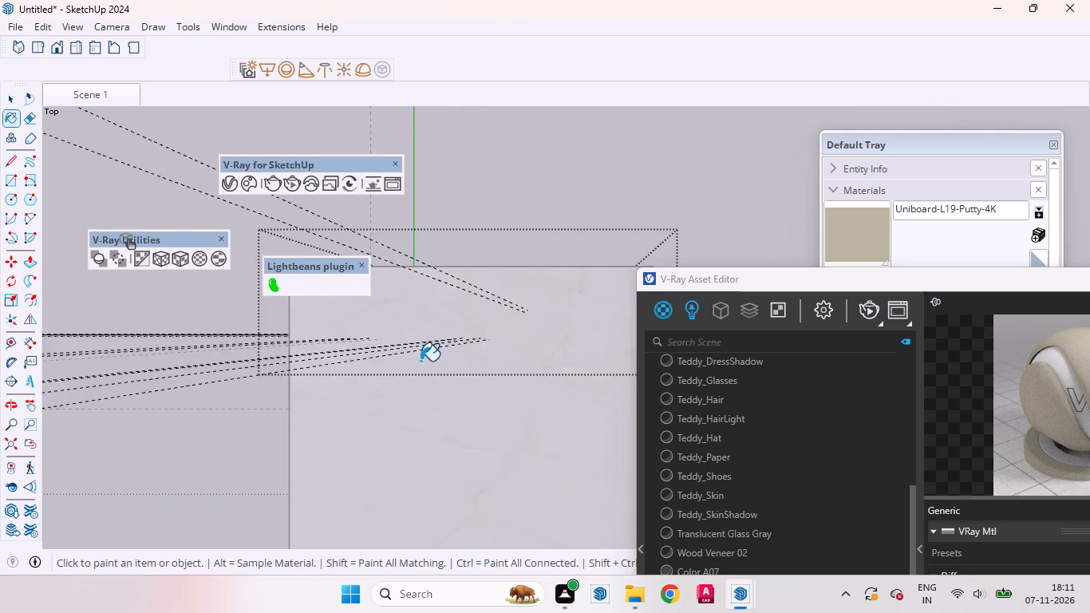
scroll(421, 361, down, 11)
key(space)
drag(342, 408, 320, 399)
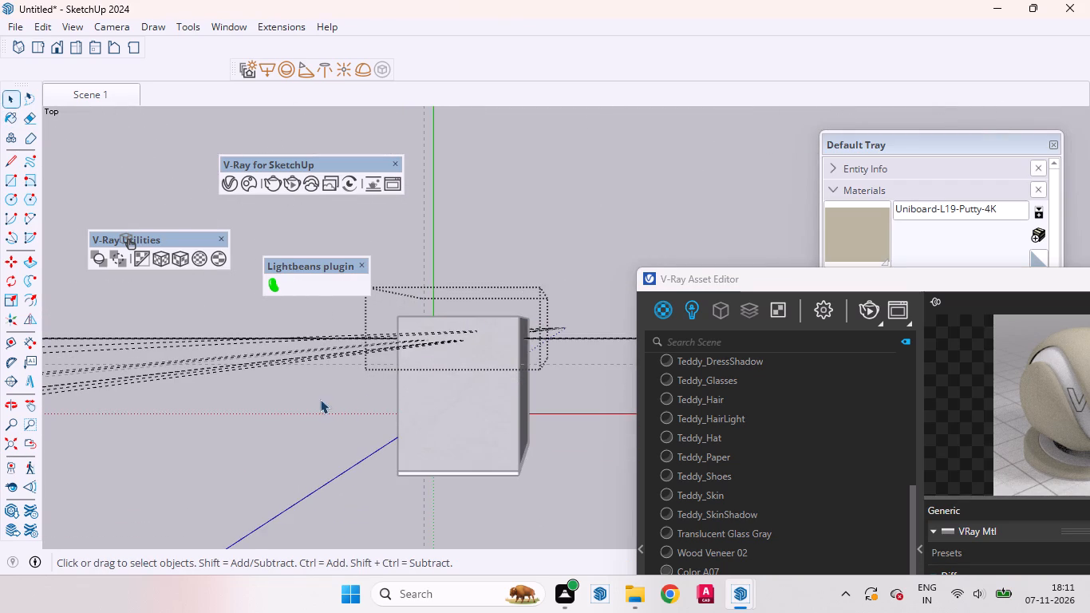
drag(320, 399, 163, 247)
key(Delete)
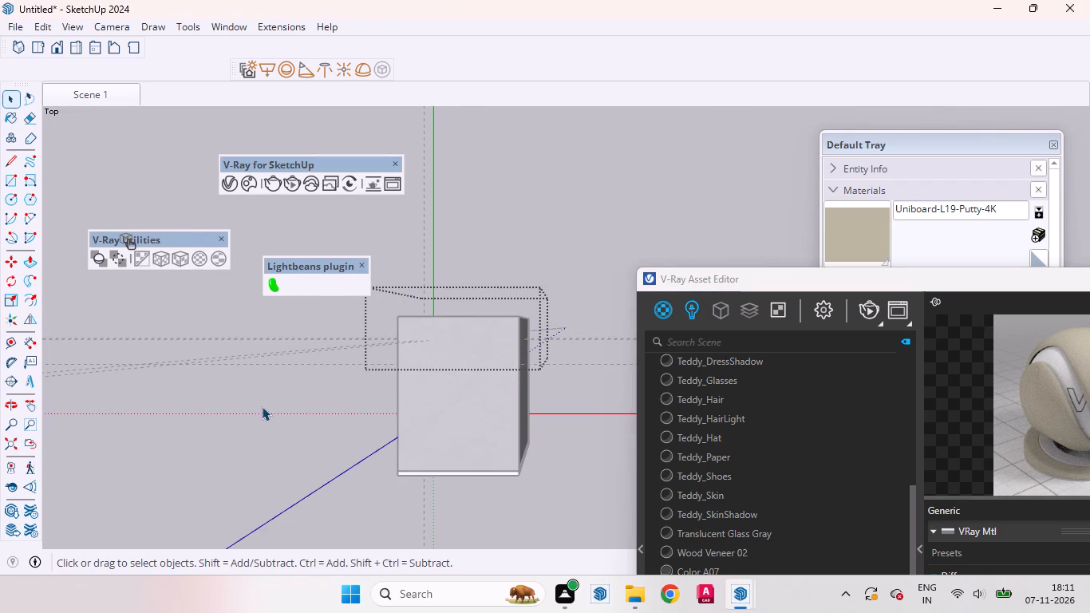
click(110, 93)
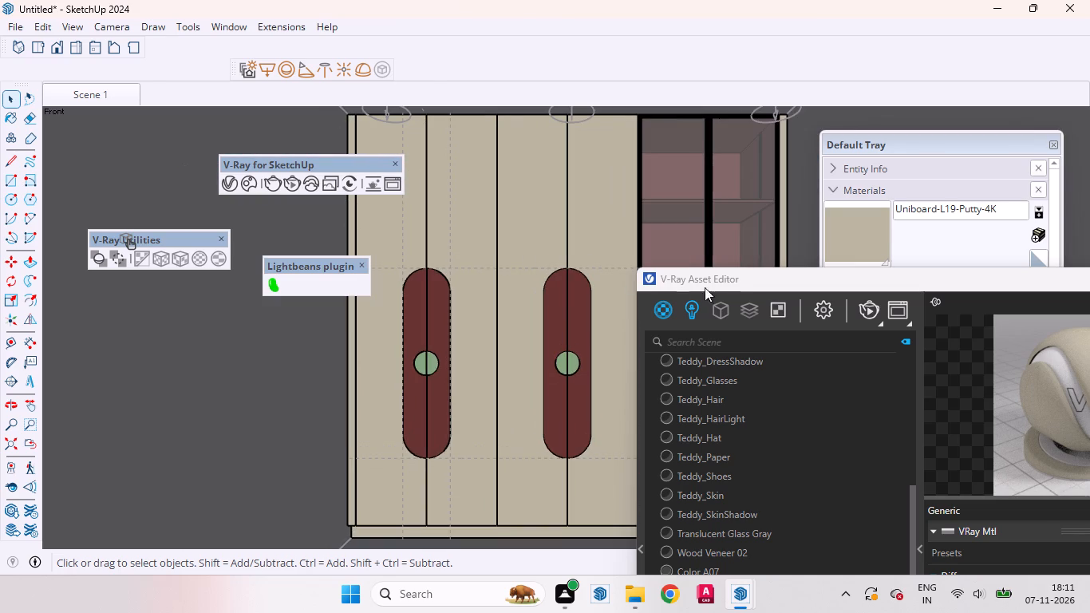
Paint both green halves of the round disc on the second handle with Uniboard-L19-Putty-4K.
drag(780, 285, 400, 429)
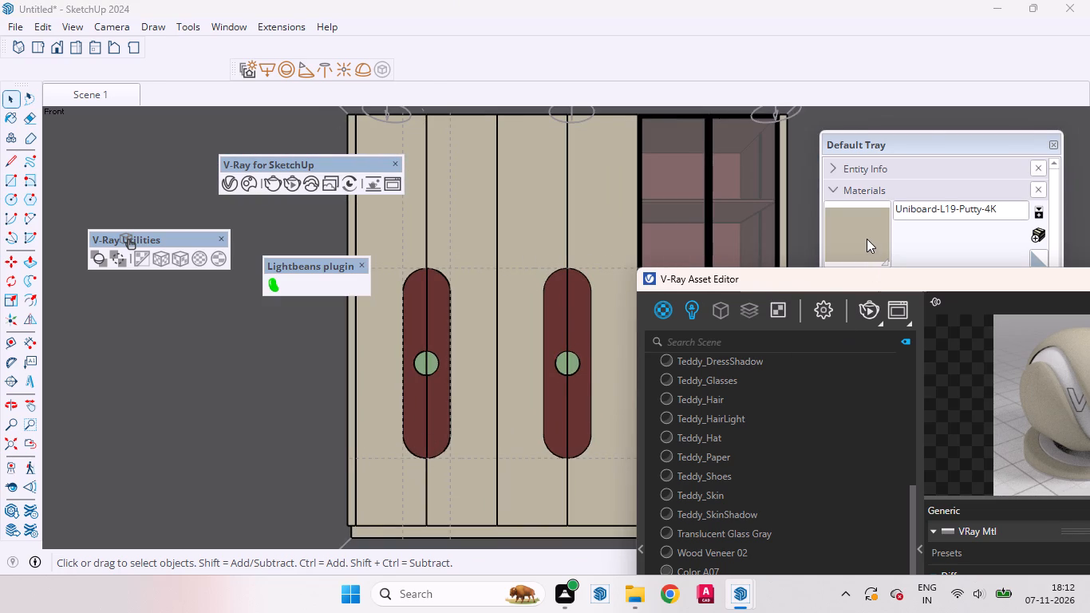
click(867, 239)
scroll(575, 371, up, 15)
click(573, 351)
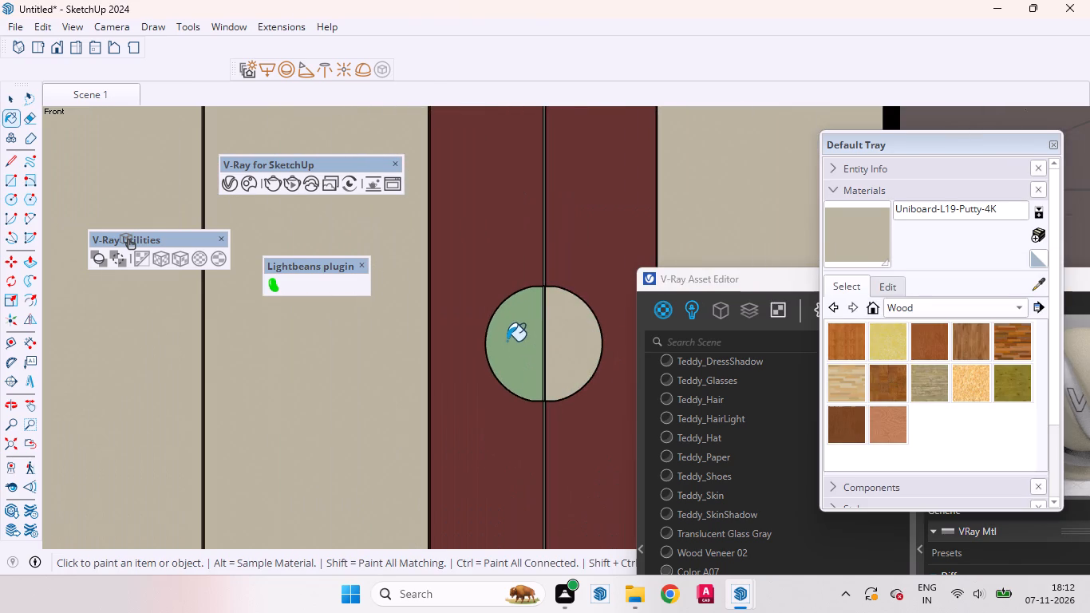
click(507, 340)
Paint the green strip and both inner side faces in the gap between the disc halves with Uniboard-L19-Putty-4K.
scroll(527, 306, up, 5)
scroll(527, 304, down, 1)
scroll(527, 301, up, 1)
scroll(527, 295, down, 1)
scroll(527, 291, up, 10)
scroll(606, 294, up, 4)
scroll(633, 296, down, 1)
scroll(633, 296, up, 2)
scroll(607, 295, down, 1)
scroll(607, 295, up, 3)
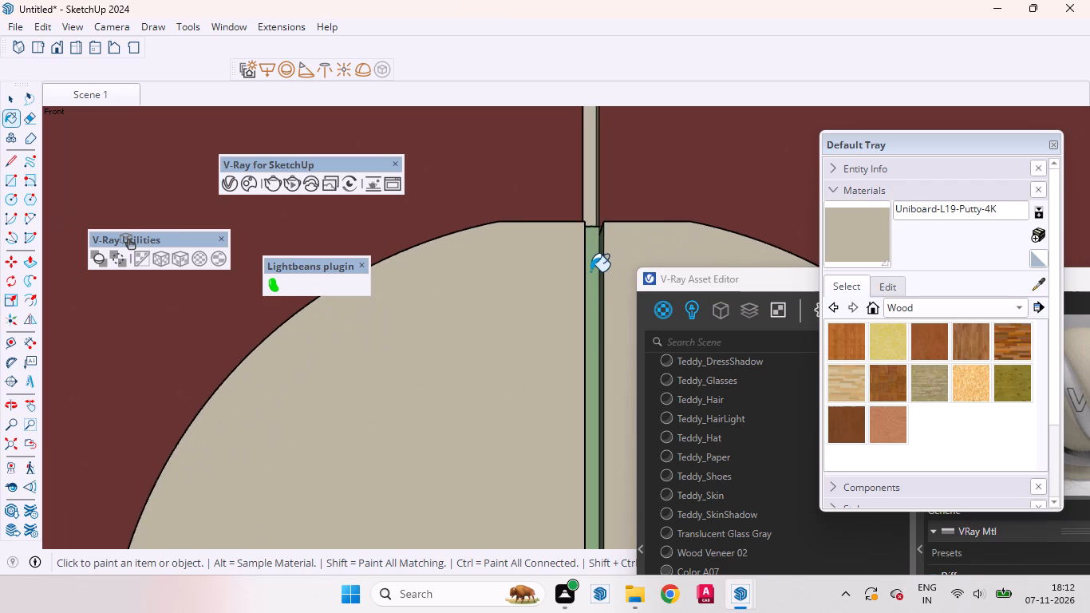
click(589, 270)
middle_drag(594, 276, 535, 434)
scroll(583, 319, up, 4)
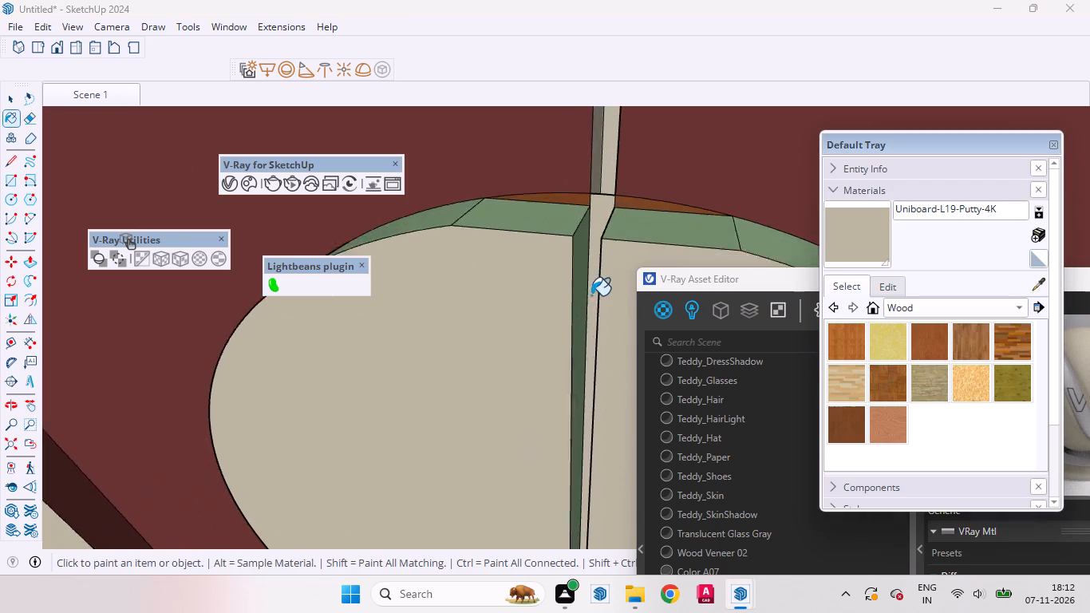
scroll(591, 295, up, 7)
click(547, 246)
middle_drag(590, 239, 661, 279)
scroll(648, 290, down, 4)
scroll(645, 292, up, 1)
scroll(644, 293, down, 1)
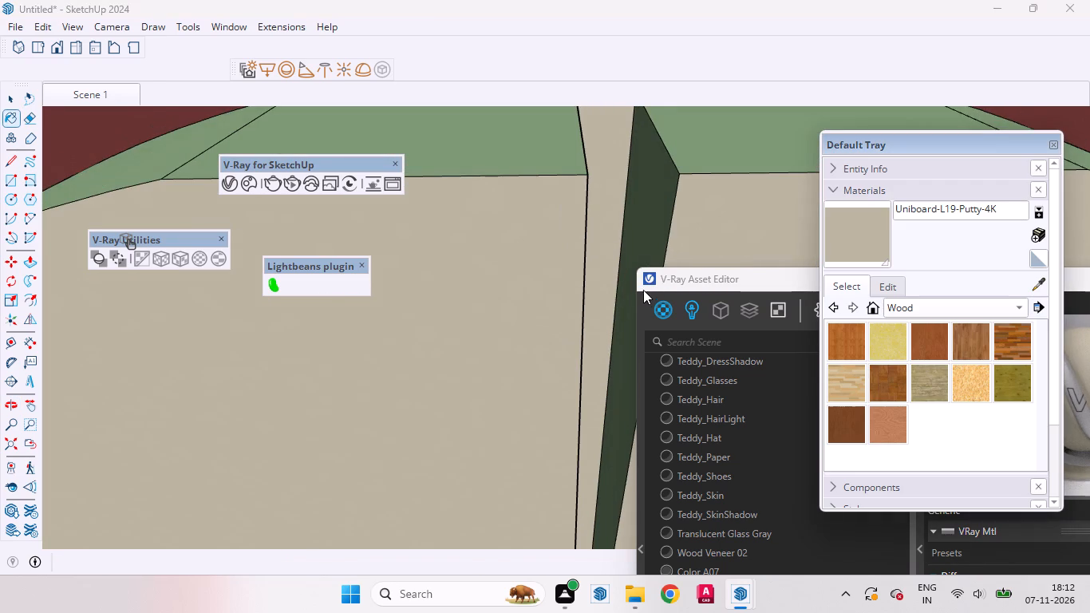
click(642, 203)
Paint the upper edge faces of both disc halves and the left half's curved edge with Uniboard-L19-Putty-4K.
click(710, 153)
click(563, 158)
scroll(606, 180, down, 3)
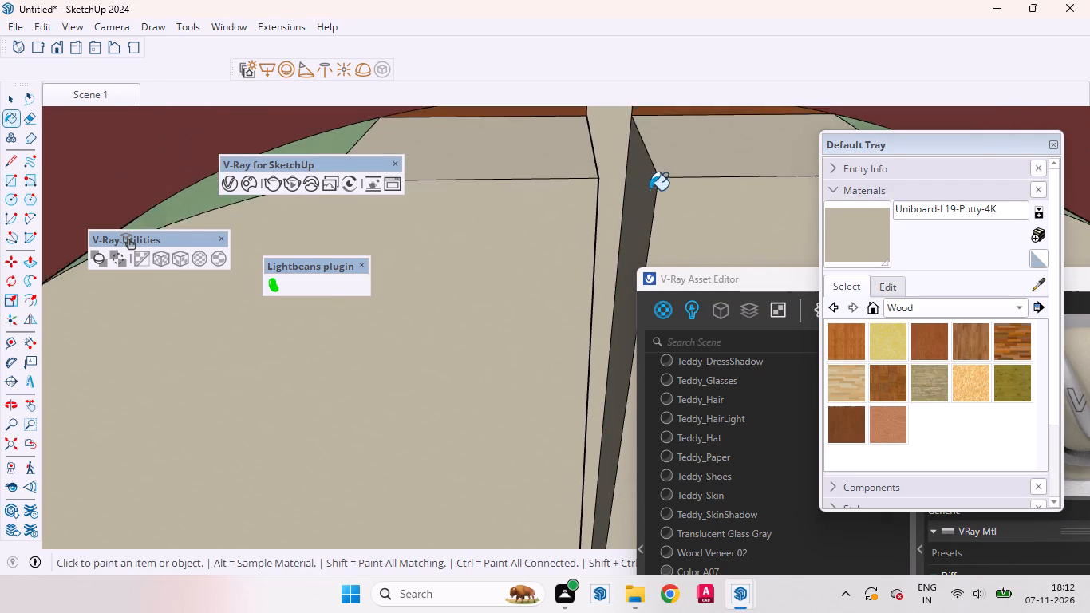
scroll(650, 190, down, 12)
click(494, 199)
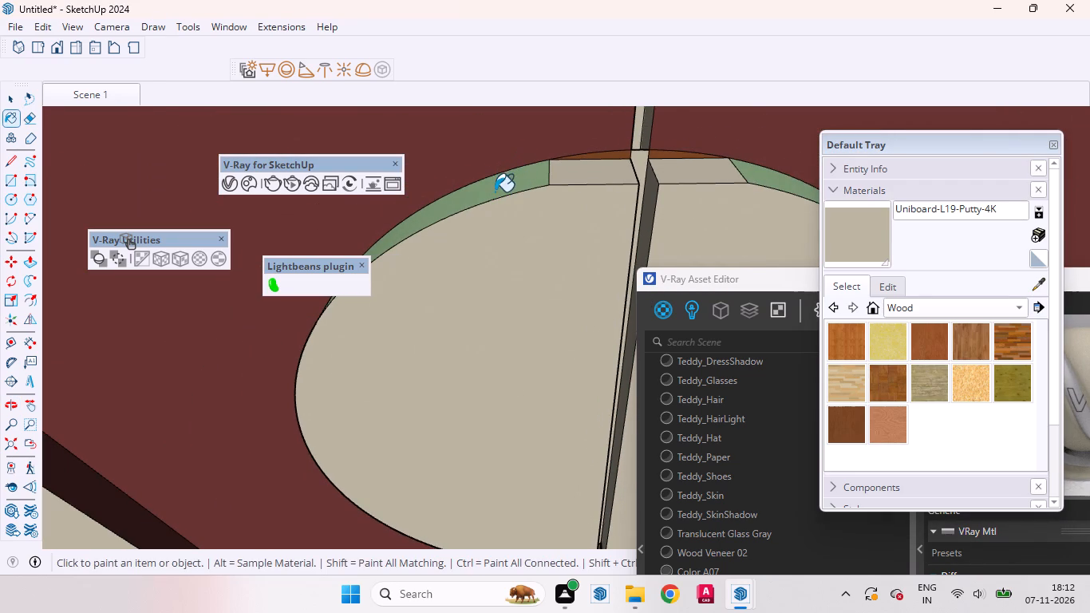
click(495, 192)
Paint the lower brown edge faces of both disc halves with Uniboard-L19-Putty-4K.
scroll(595, 163, down, 11)
scroll(583, 170, up, 2)
scroll(457, 196, down, 5)
middle_drag(550, 422, 551, 304)
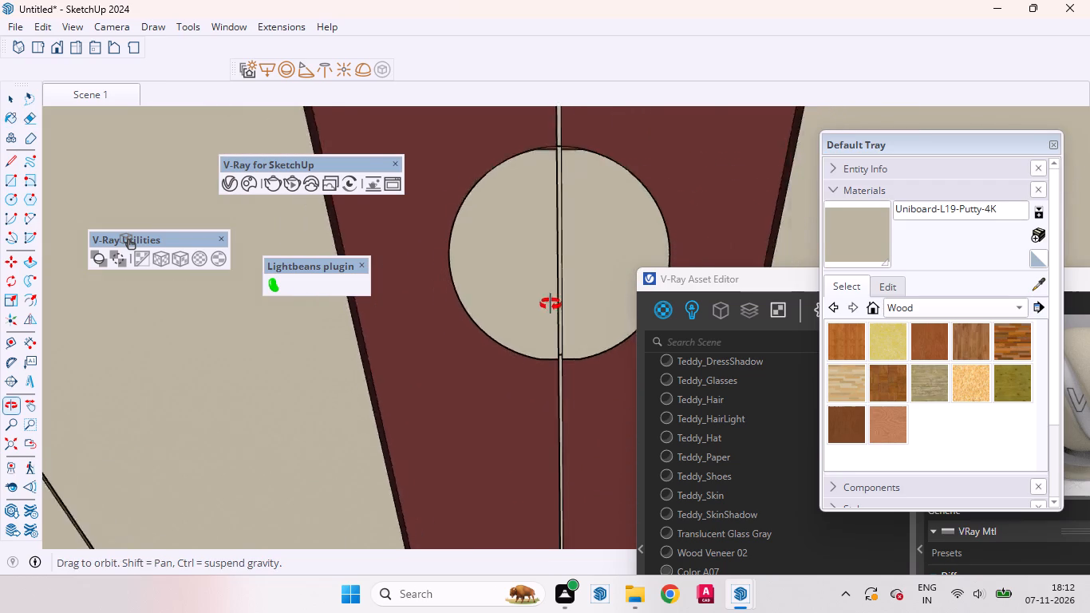
middle_drag(551, 304, 581, 208)
scroll(557, 368, up, 20)
scroll(557, 368, up, 4)
middle_drag(574, 313, 574, 271)
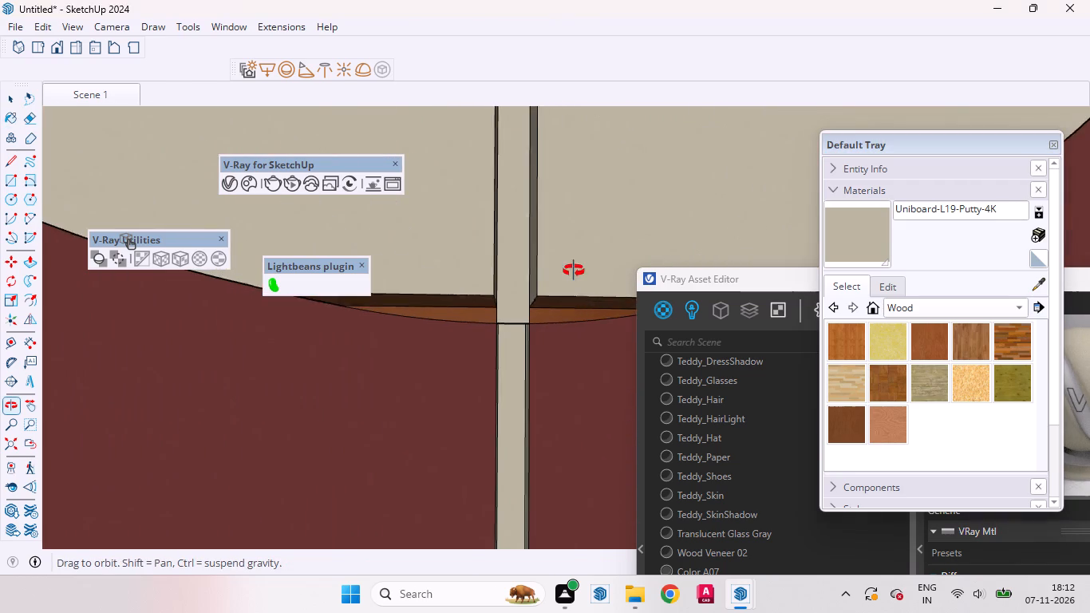
middle_drag(574, 271, 583, 215)
scroll(584, 214, up, 1)
click(586, 286)
click(454, 284)
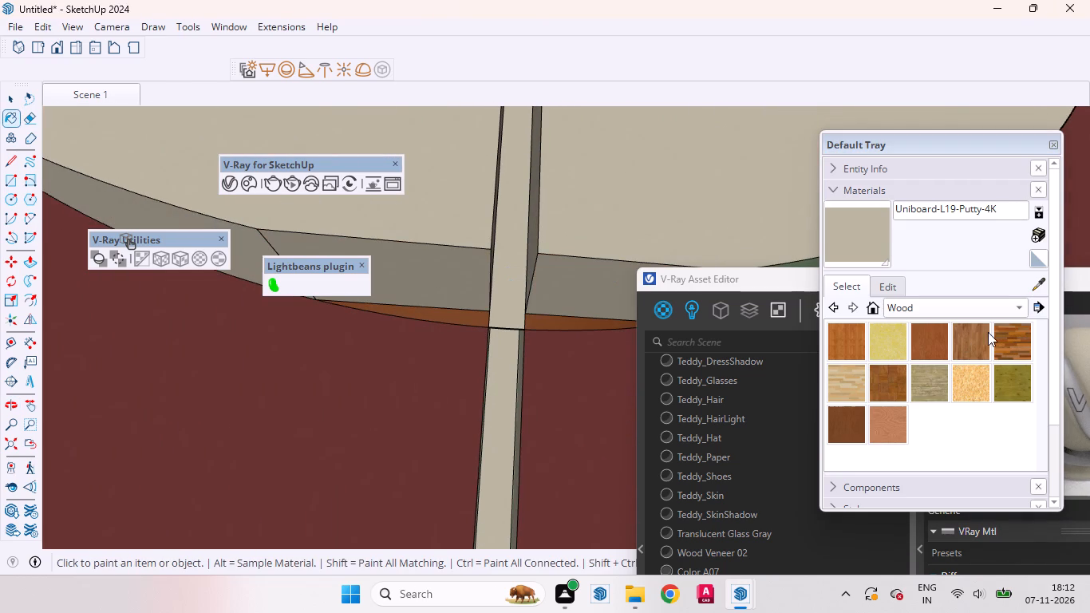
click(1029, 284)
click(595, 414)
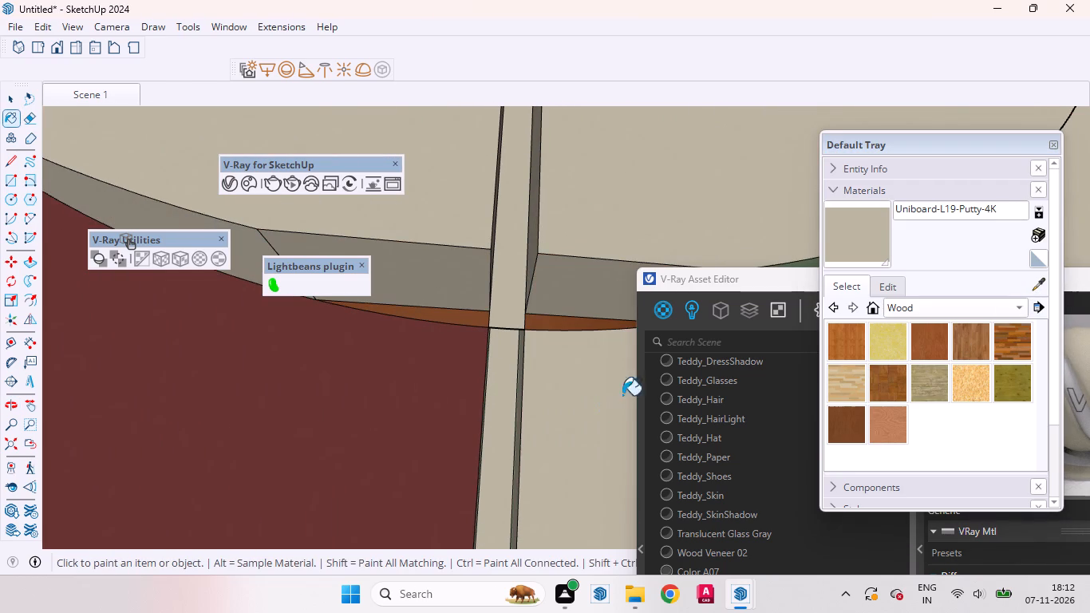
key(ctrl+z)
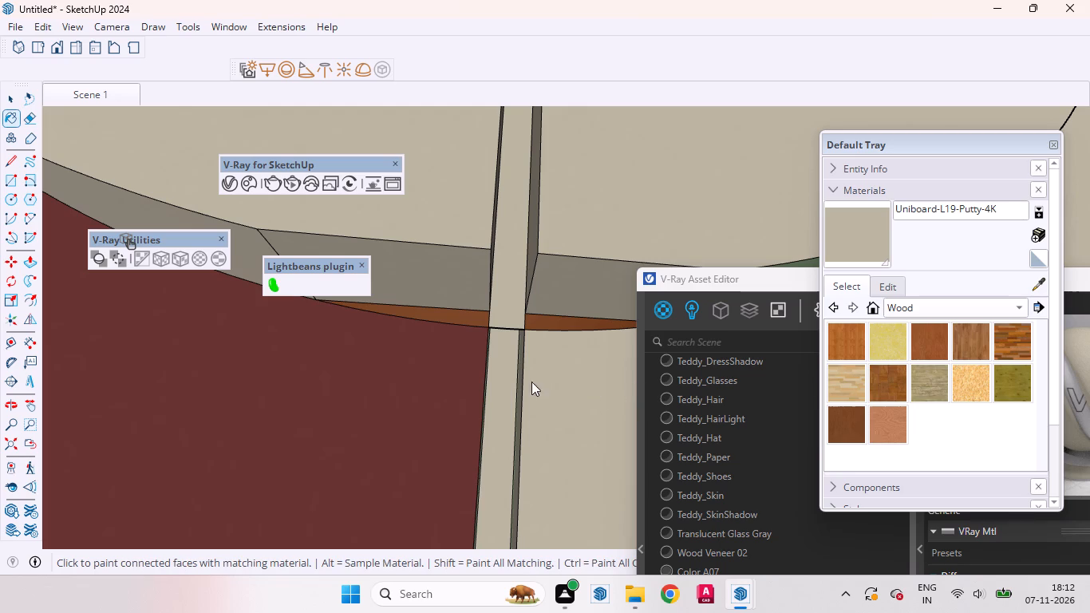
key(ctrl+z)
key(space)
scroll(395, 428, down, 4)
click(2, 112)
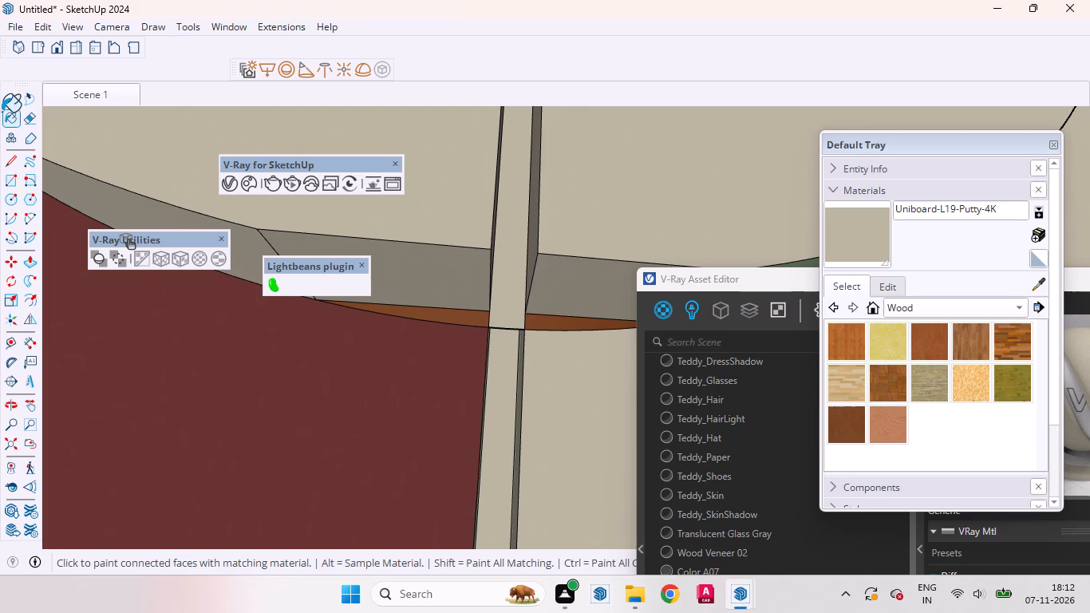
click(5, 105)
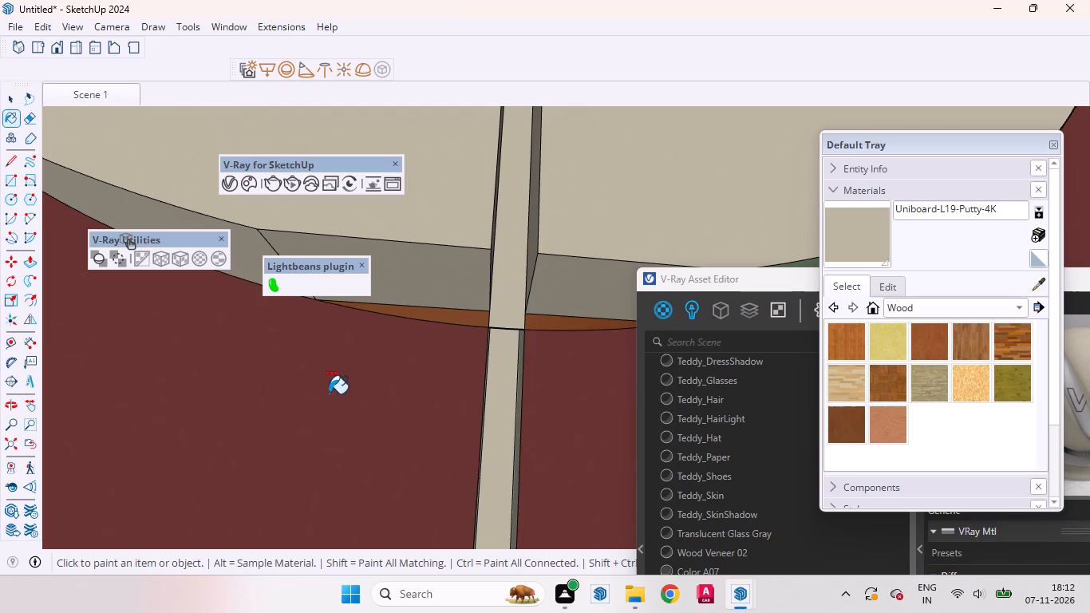
Sample Uniboard-L17-Ambrette-4K from the handle and paint the two brown slivers below the disc with it.
click(1039, 281)
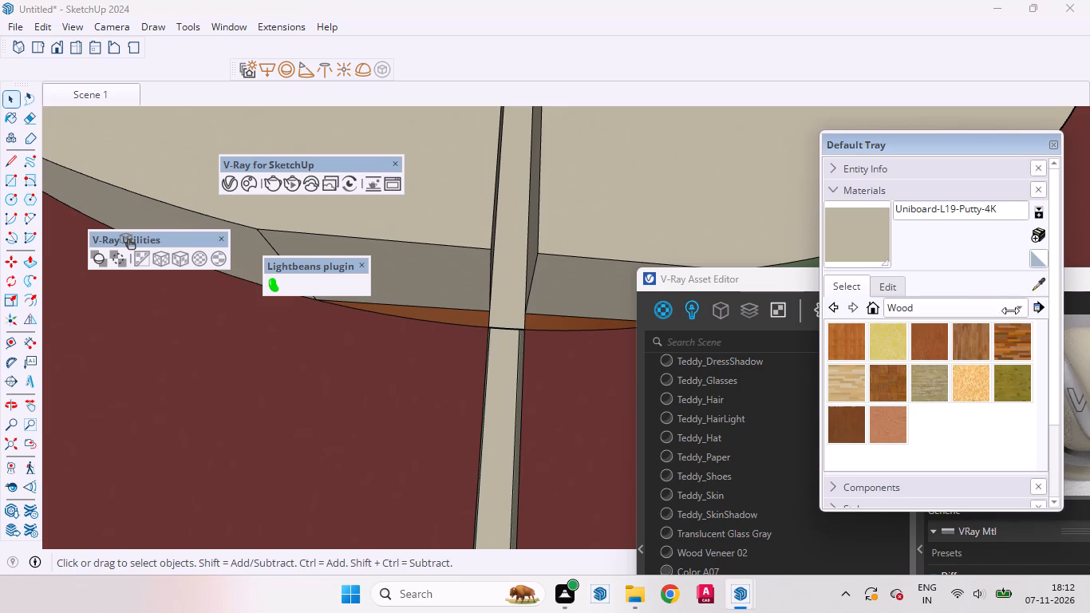
click(1039, 287)
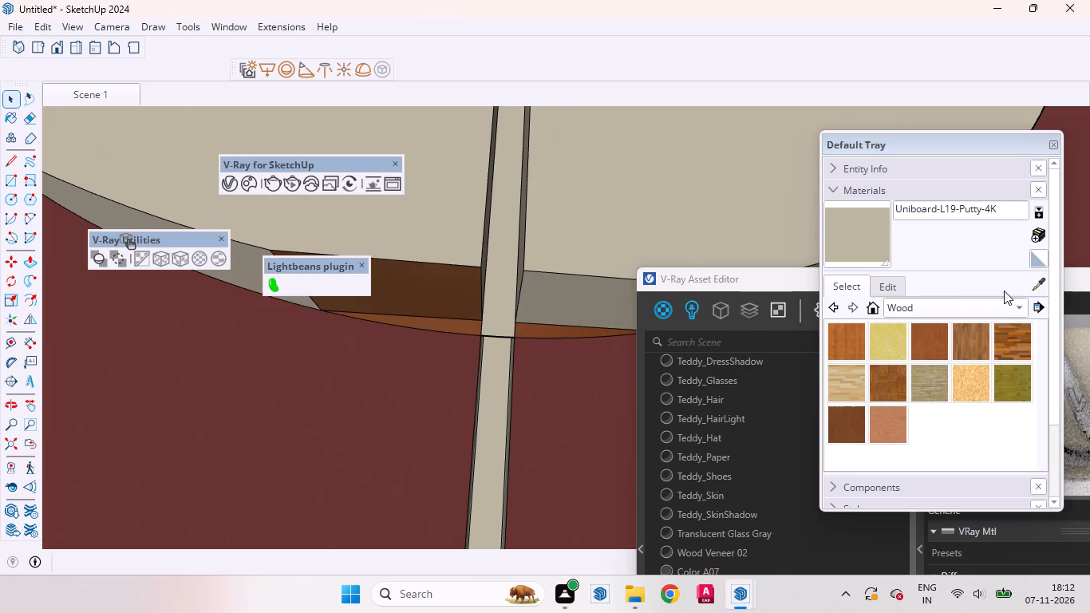
click(1042, 283)
click(601, 424)
scroll(512, 322, up, 1)
scroll(512, 322, down, 1)
scroll(512, 322, up, 2)
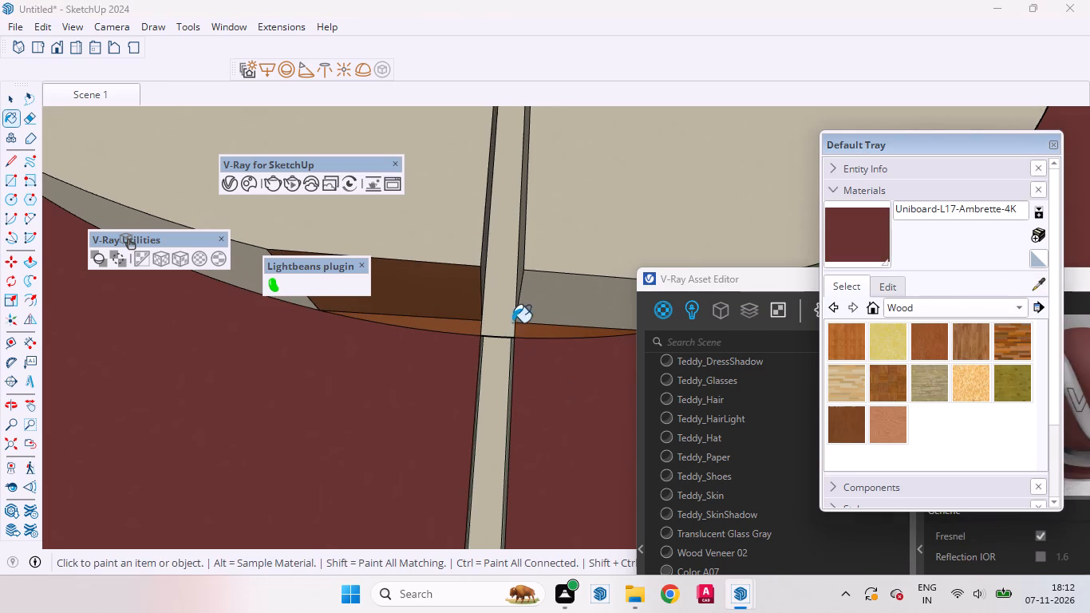
scroll(512, 322, up, 8)
click(560, 342)
click(363, 330)
Sample Uniboard-L19-Putty-4K from the disc and paint the brown lower edge face of its left half.
scroll(537, 429, down, 5)
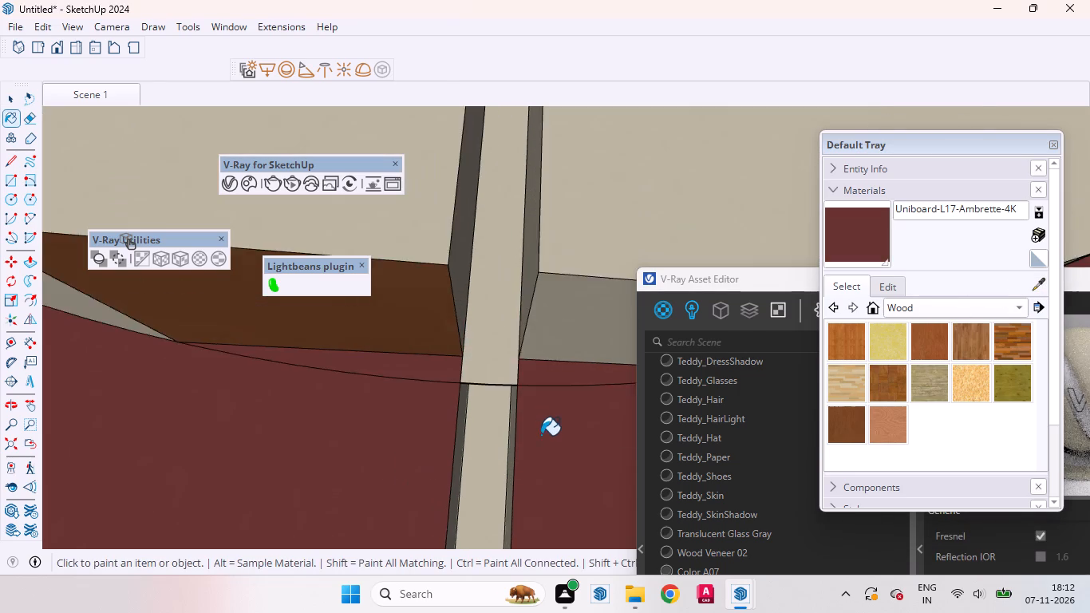
scroll(541, 435, down, 4)
key(space)
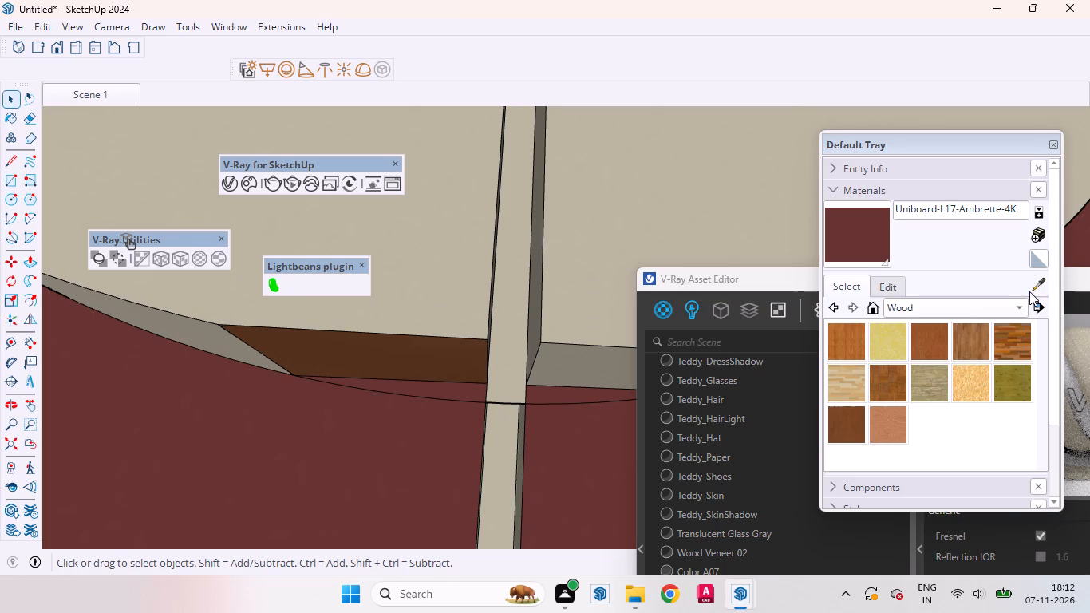
click(1029, 291)
click(668, 243)
click(414, 355)
Sample Uniboard-L17-Ambrette-4K from the handle and paint the two brown slivers above the disc with it.
middle_drag(521, 318, 486, 516)
scroll(486, 492, down, 20)
scroll(486, 492, down, 6)
scroll(486, 311, up, 2)
scroll(486, 311, down, 1)
scroll(486, 311, up, 9)
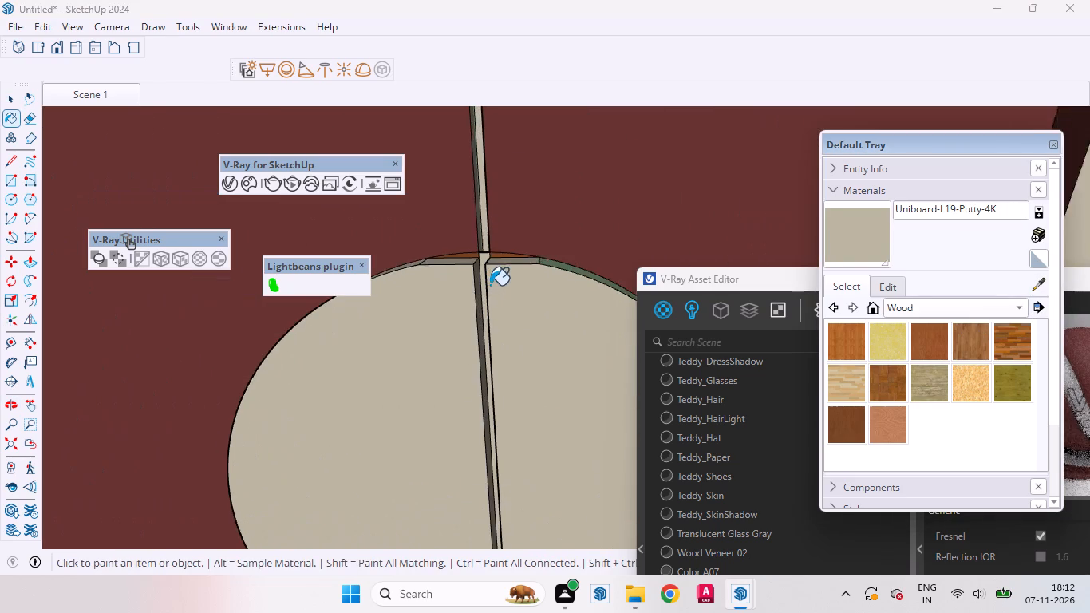
key(space)
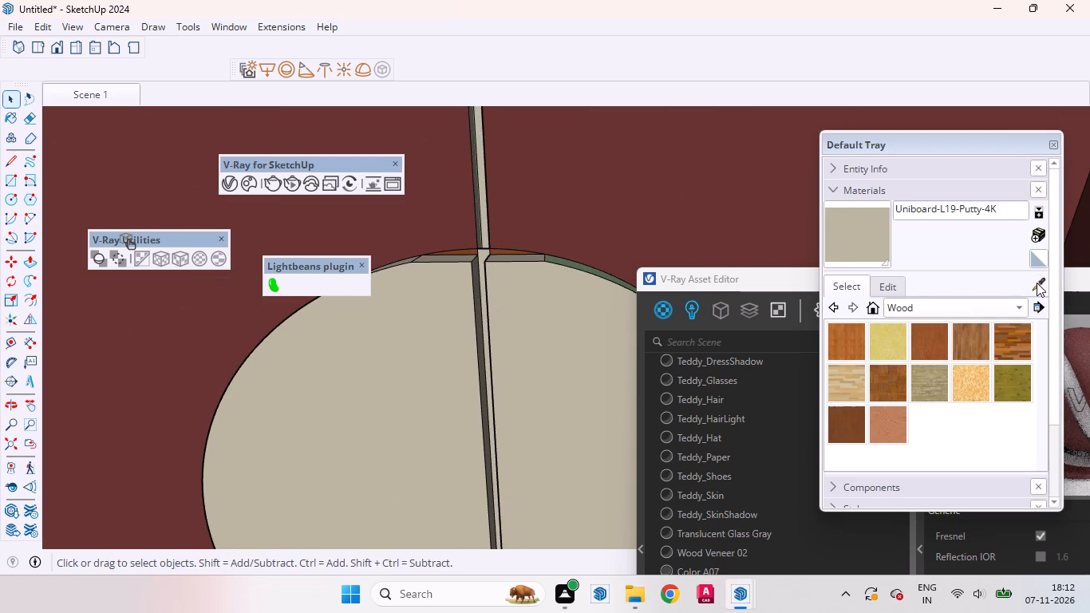
click(1037, 283)
click(610, 192)
scroll(500, 255, up, 2)
scroll(500, 255, down, 1)
scroll(500, 255, up, 12)
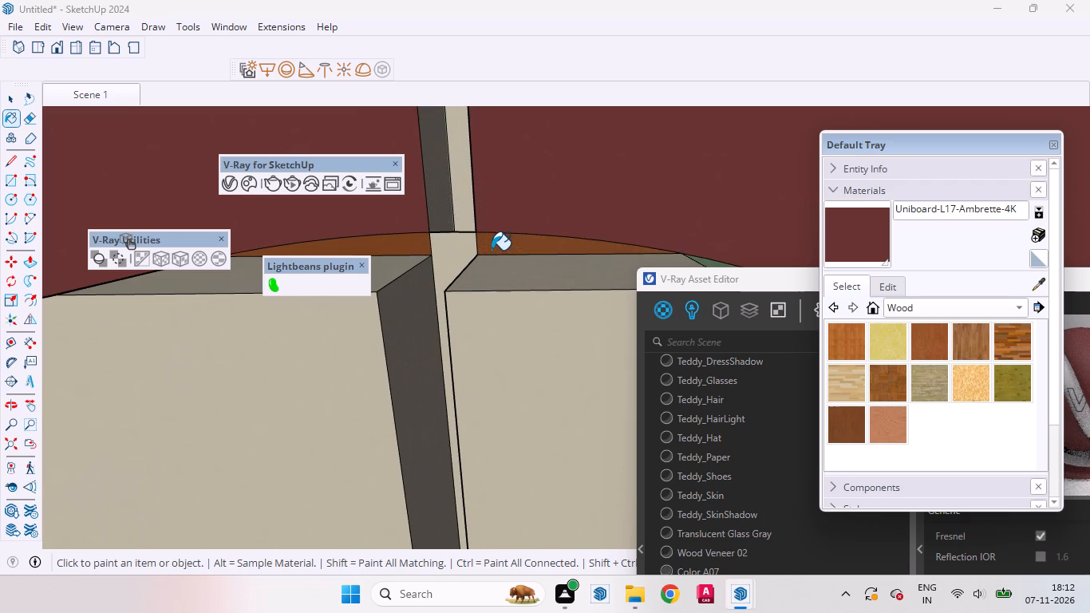
click(492, 250)
click(405, 240)
Erase the narrow beige face that bridges the gap between the two disc halves.
key(space)
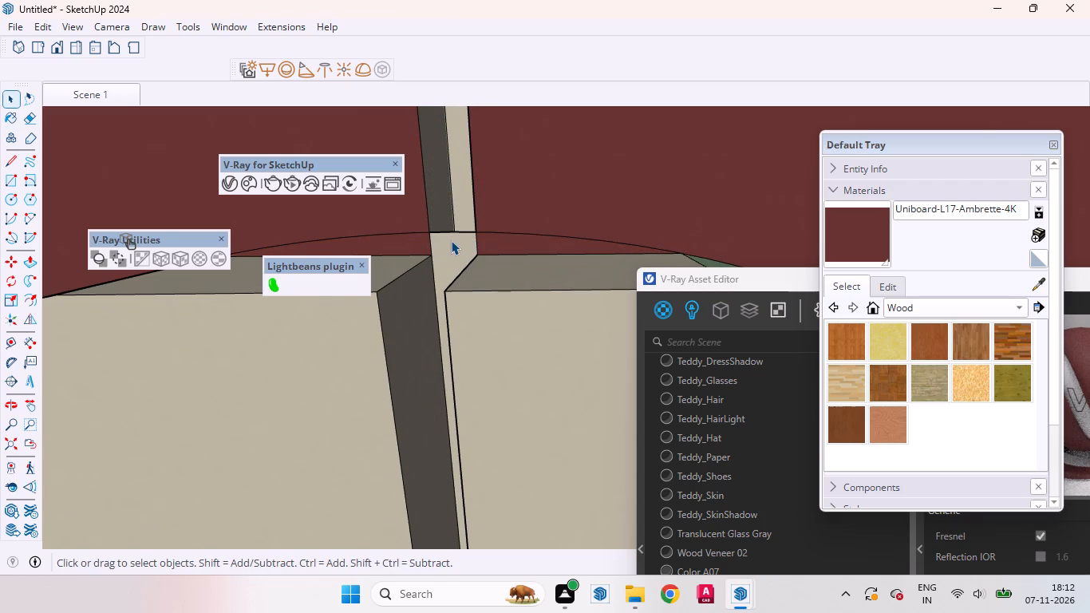
click(449, 235)
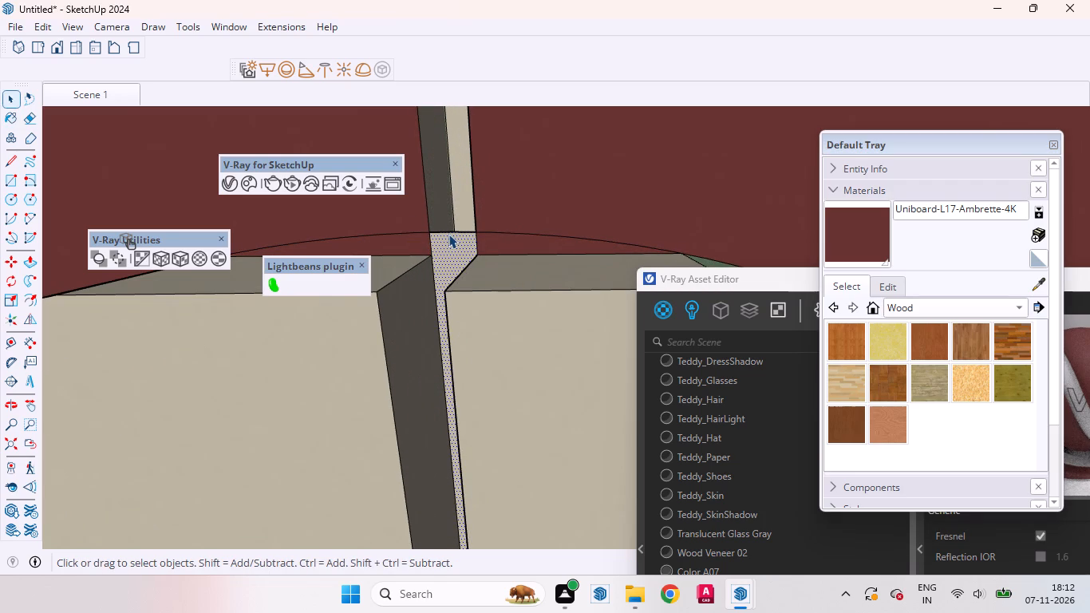
click(448, 234)
right_click(448, 234)
click(492, 259)
Sample Uniboard-L19-Putty-4K from the beige door face between the two handles.
scroll(574, 240, down, 8)
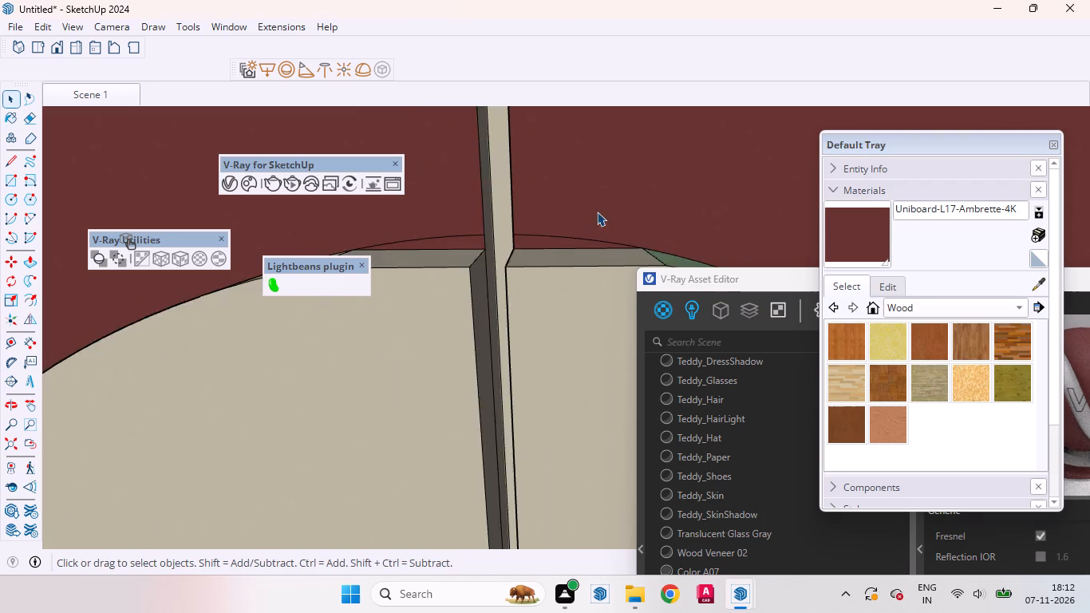
scroll(597, 212, down, 20)
scroll(597, 212, down, 19)
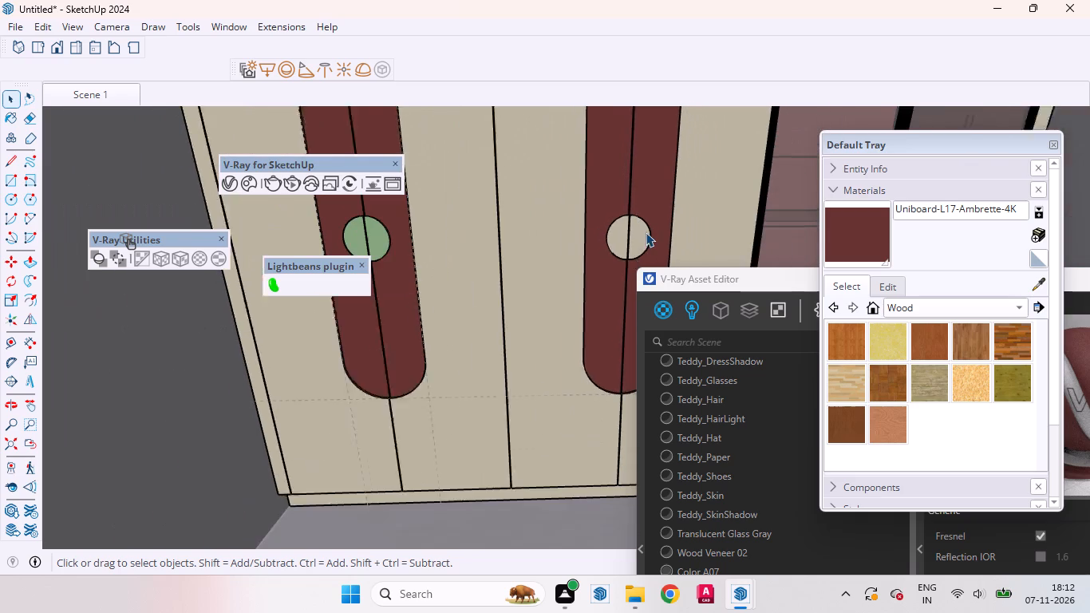
click(1033, 284)
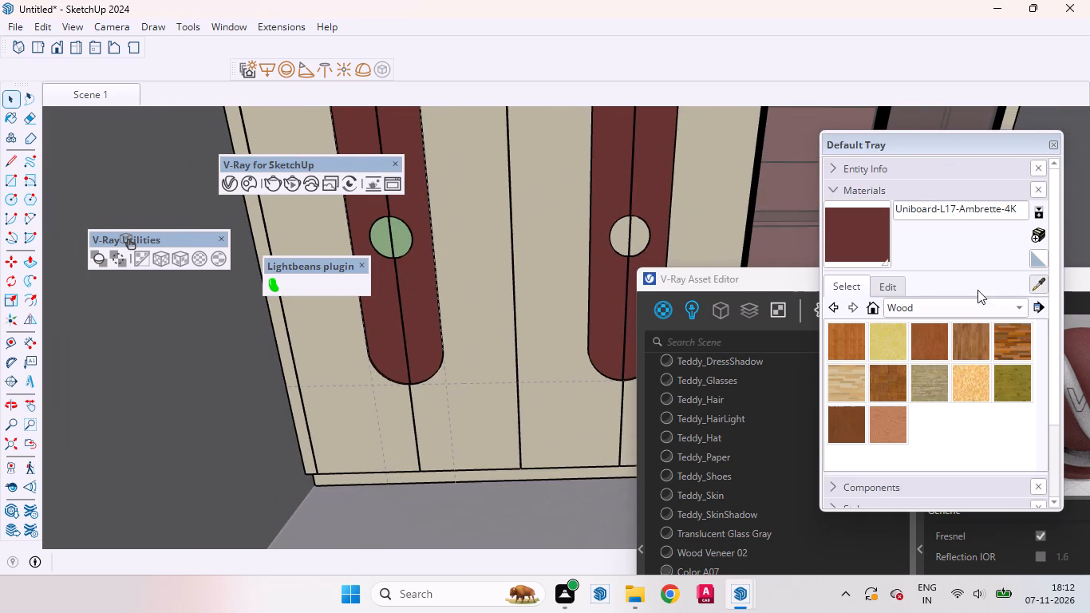
click(543, 242)
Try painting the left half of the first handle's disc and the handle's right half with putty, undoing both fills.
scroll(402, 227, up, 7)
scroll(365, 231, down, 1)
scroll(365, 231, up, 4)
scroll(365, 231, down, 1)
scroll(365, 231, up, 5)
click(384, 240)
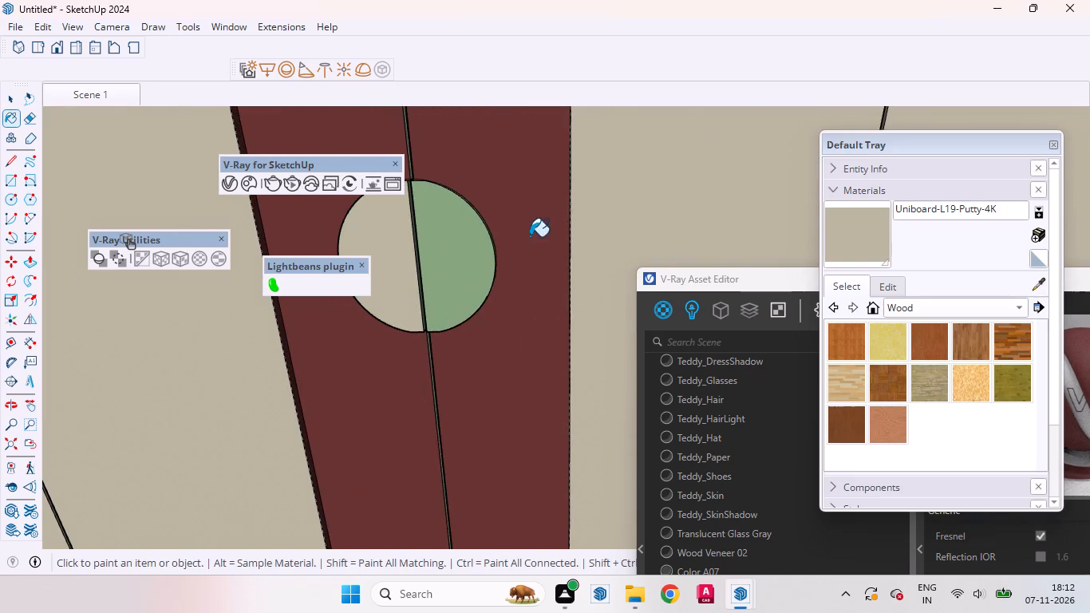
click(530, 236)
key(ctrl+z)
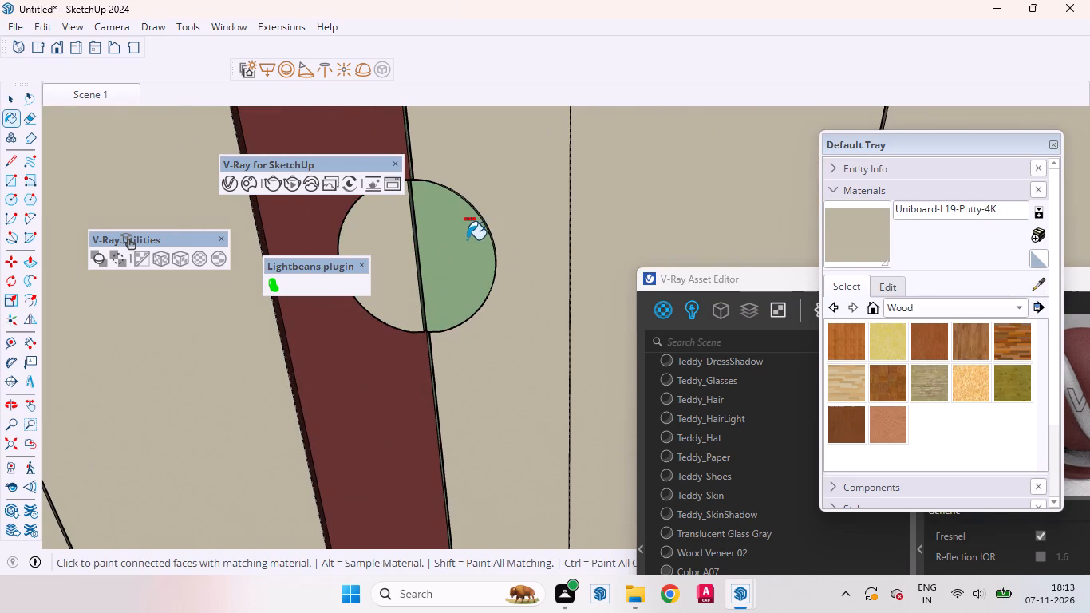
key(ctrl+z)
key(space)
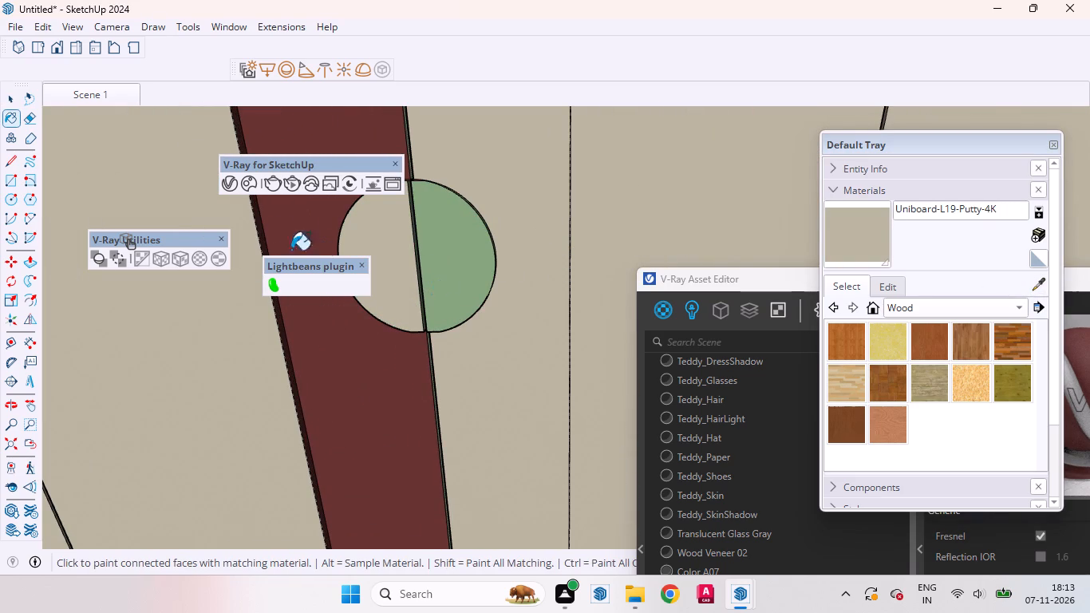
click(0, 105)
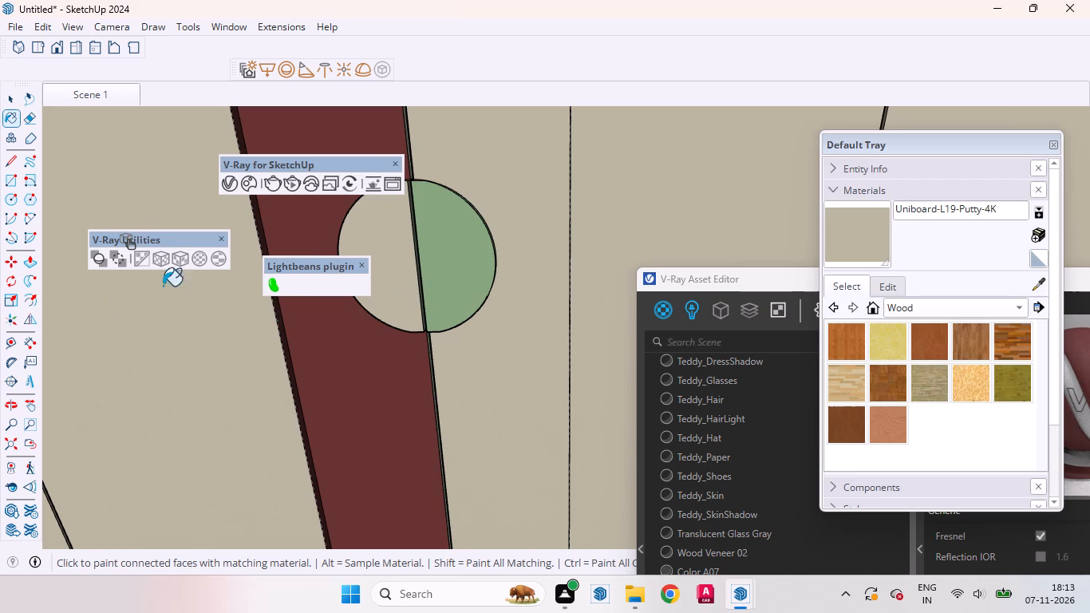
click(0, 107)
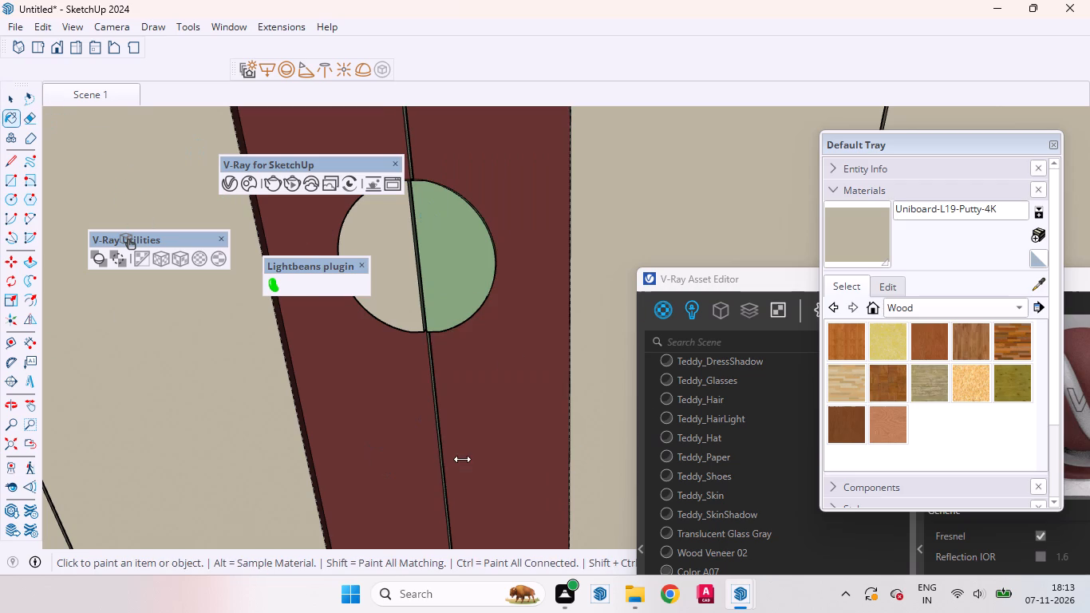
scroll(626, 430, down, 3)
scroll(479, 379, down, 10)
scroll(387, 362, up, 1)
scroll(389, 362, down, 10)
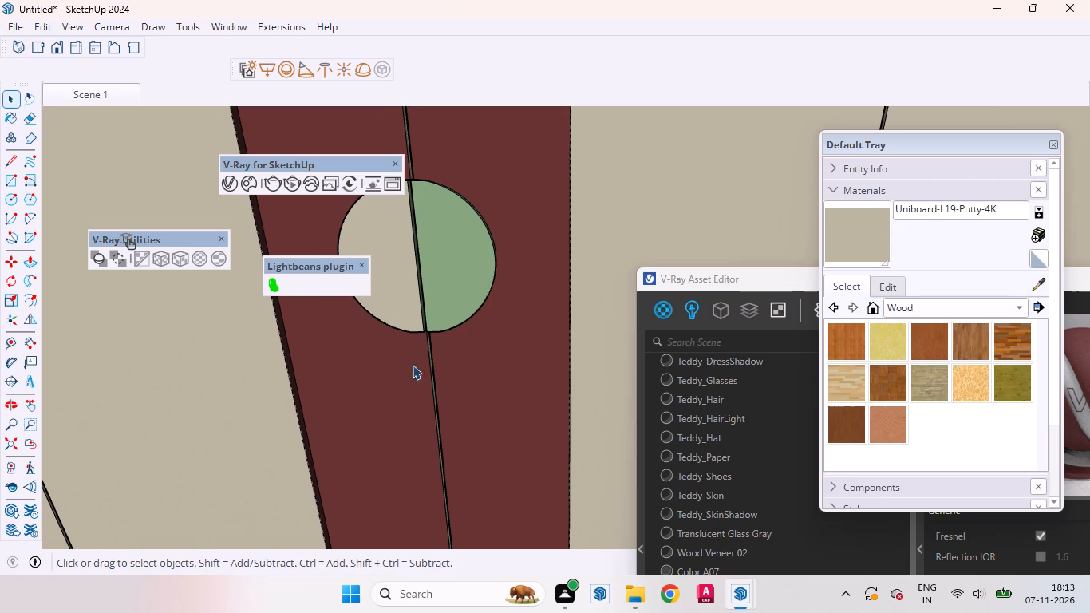
Paint both green halves of the first handle's disc with Uniboard-L19-Putty-4K.
click(14, 96)
click(676, 215)
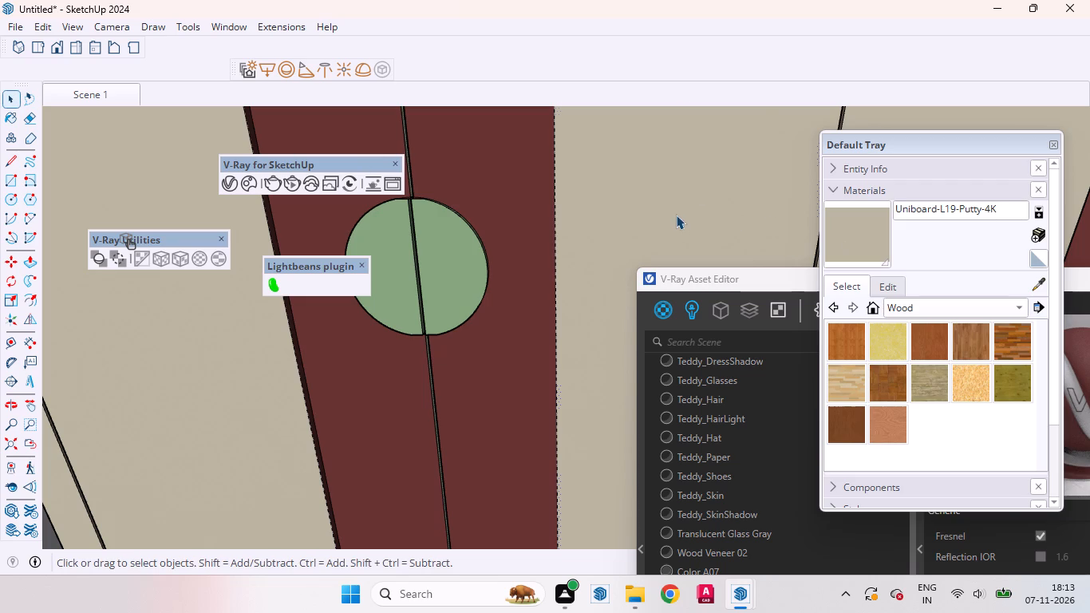
click(864, 222)
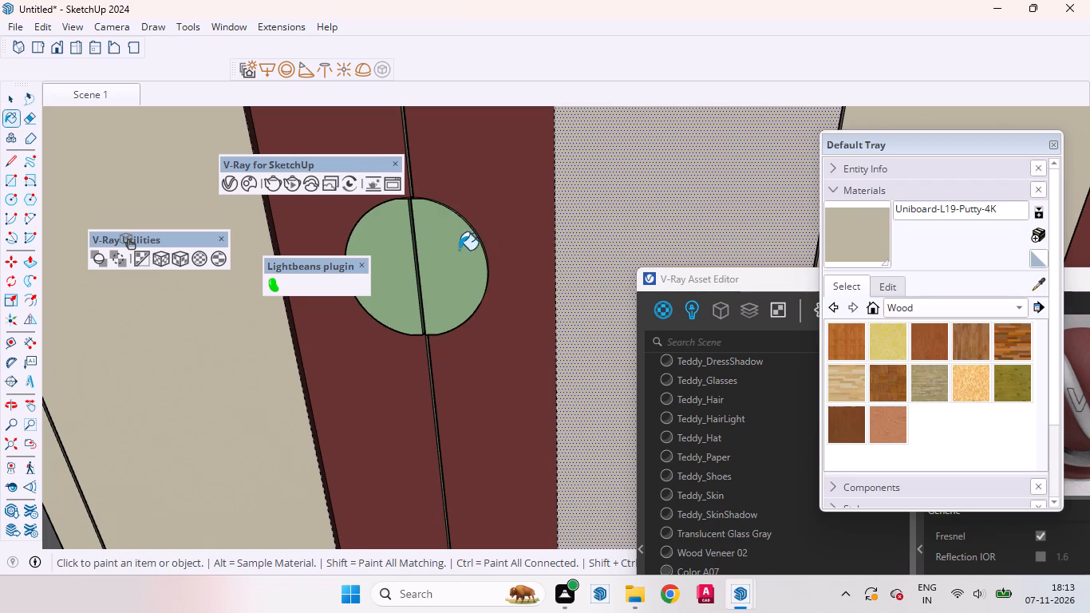
click(445, 250)
click(391, 255)
Paint the disc's green upper and curved edge faces and its left half's inner gap face with Uniboard-L19-Putty-4K.
scroll(562, 238, down, 4)
scroll(426, 214, up, 7)
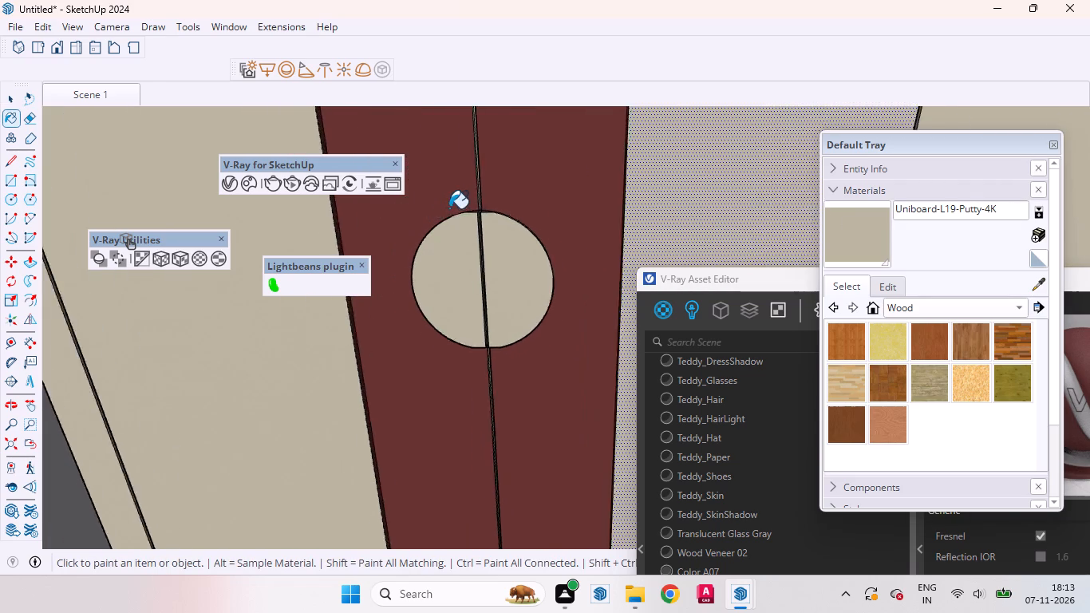
scroll(449, 208, up, 20)
scroll(449, 208, up, 3)
scroll(535, 219, up, 1)
middle_drag(535, 223, 456, 310)
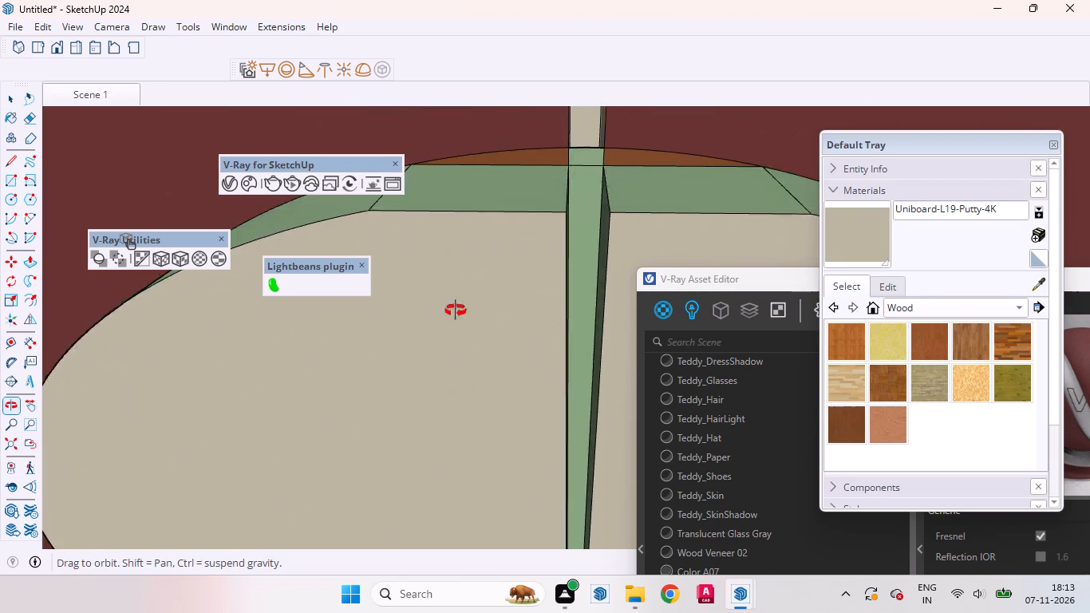
middle_drag(456, 310, 388, 301)
click(604, 260)
click(547, 194)
click(714, 227)
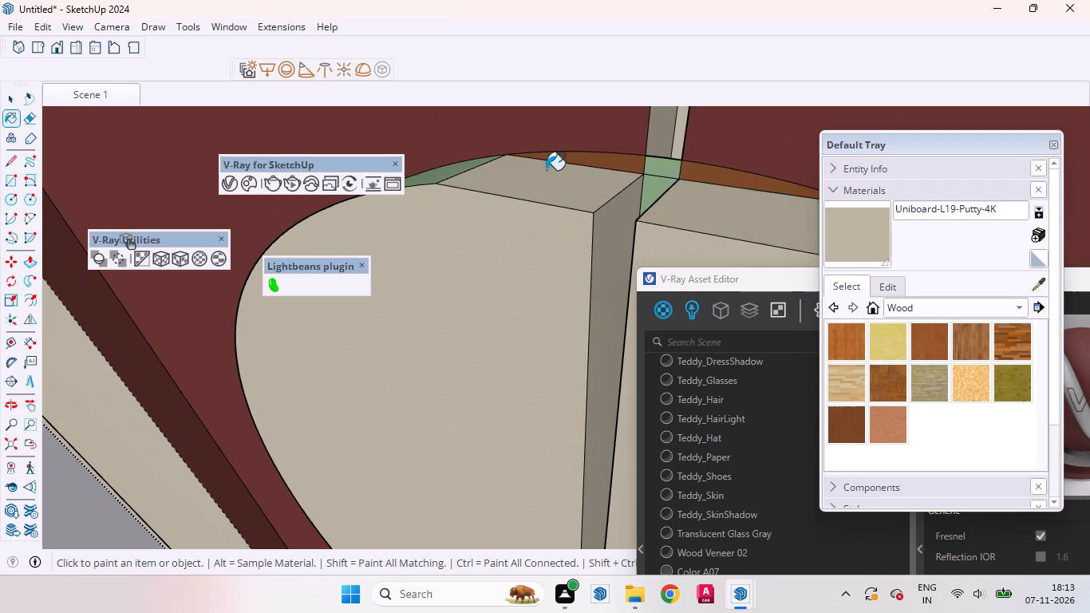
click(452, 168)
scroll(454, 172, down, 10)
scroll(433, 177, up, 1)
scroll(433, 177, down, 2)
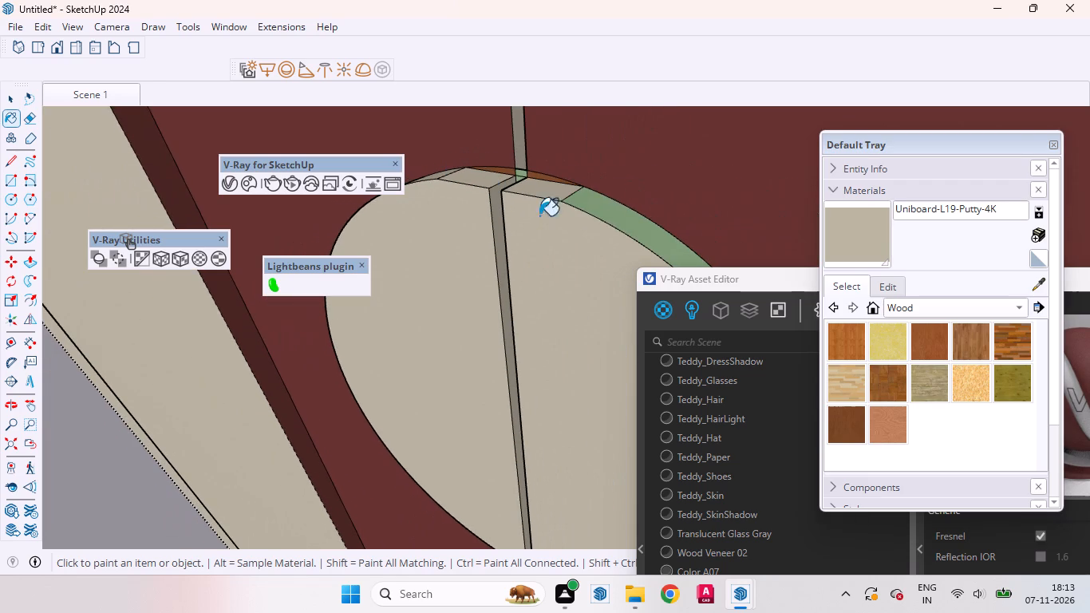
click(600, 213)
Paint the two green lower edge faces of the first handle's disc with Uniboard-L19-Putty-4K.
scroll(567, 183, down, 16)
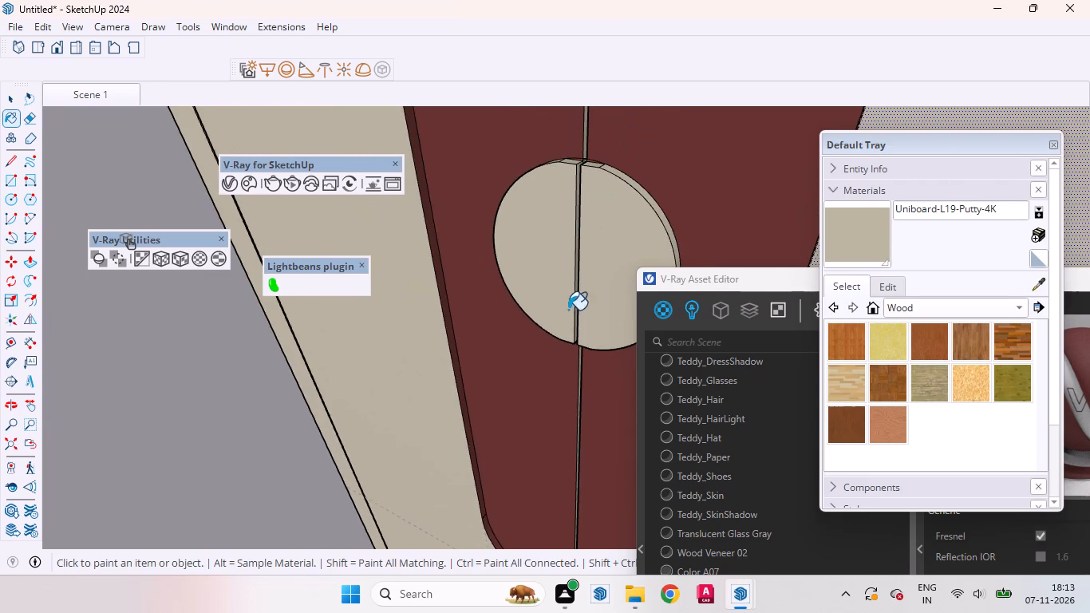
middle_drag(571, 353, 653, 124)
scroll(592, 305, up, 13)
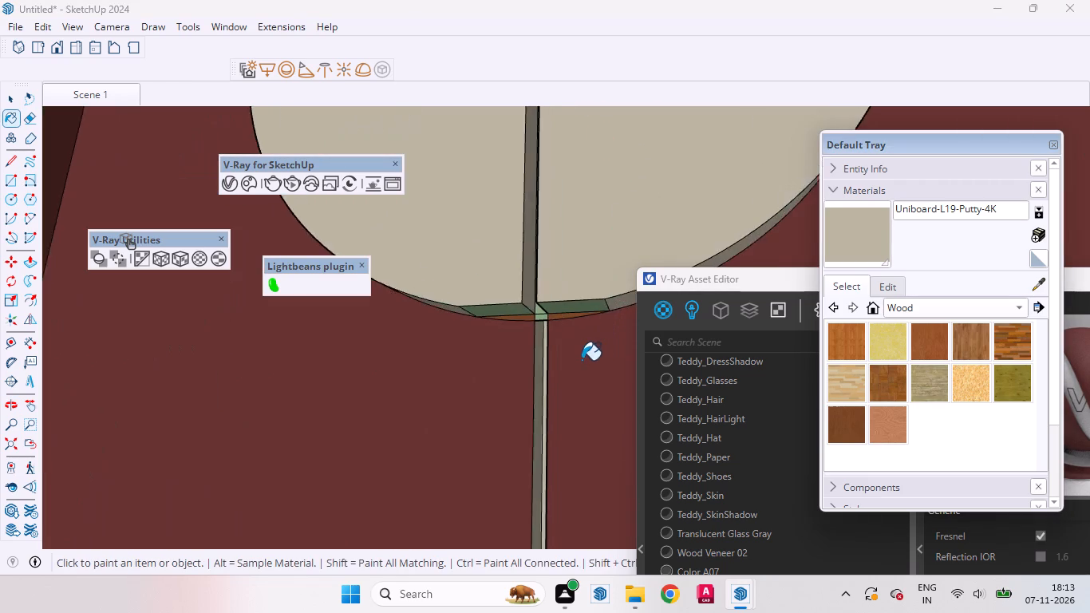
scroll(582, 360, up, 2)
middle_drag(566, 359, 570, 251)
click(556, 297)
click(472, 309)
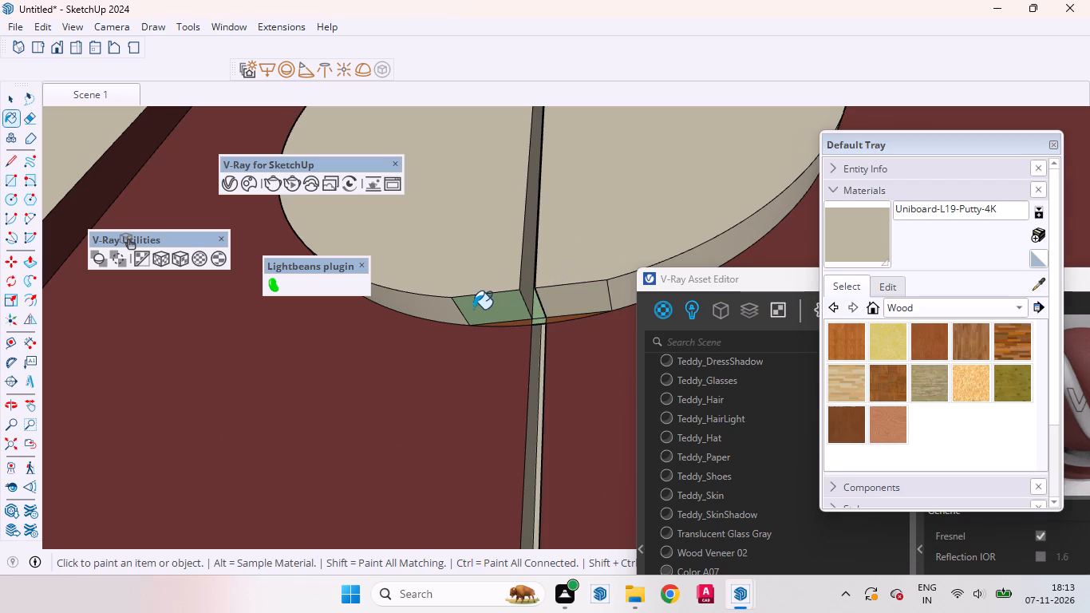
Sample Uniboard-L17-Ambrette-4K from the handle and paint the two brown slivers below the disc with it.
click(1040, 285)
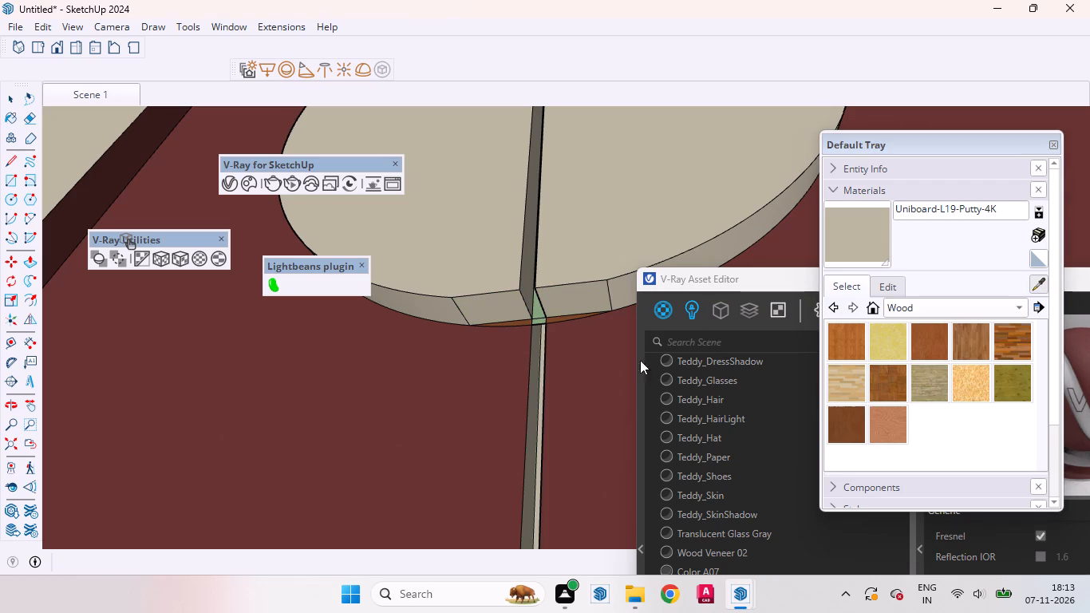
click(589, 382)
scroll(554, 325, up, 19)
click(558, 336)
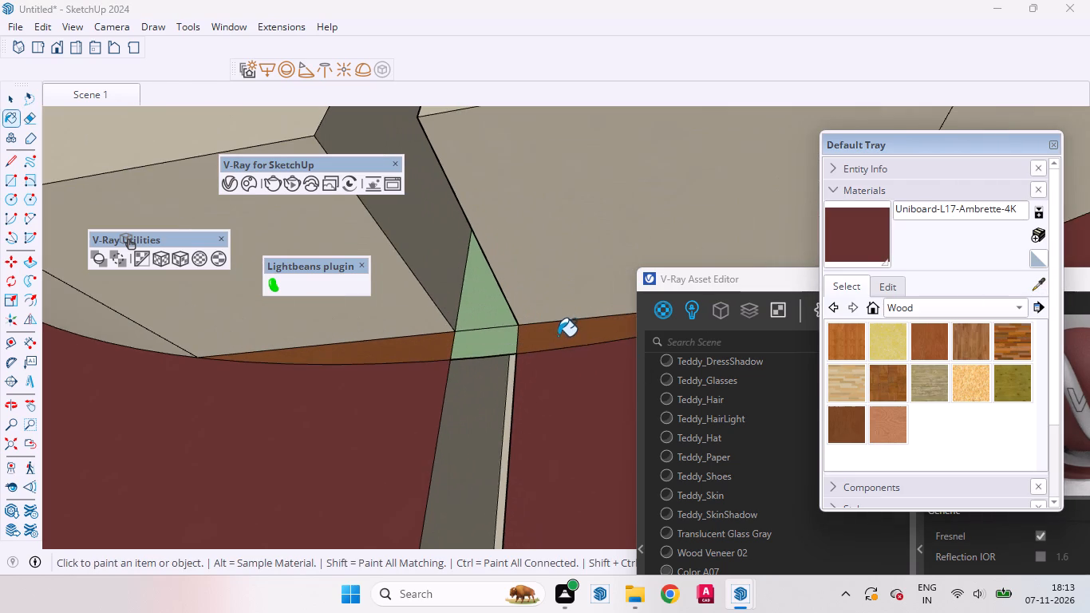
click(430, 351)
Erase the two short edges of the green face bridging the gap below the disc.
key(space)
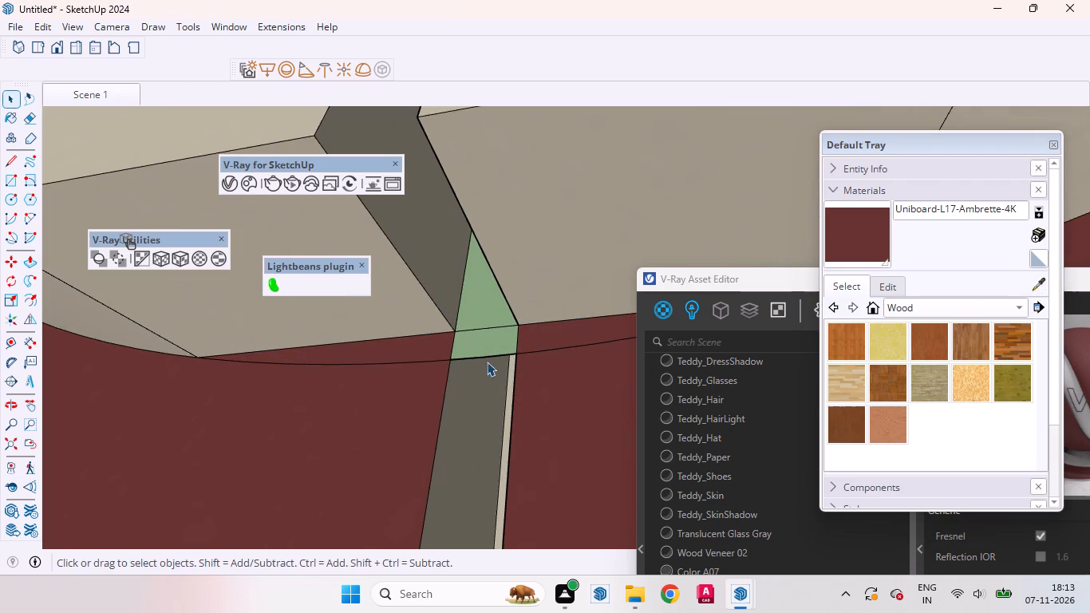
click(487, 358)
right_click(487, 357)
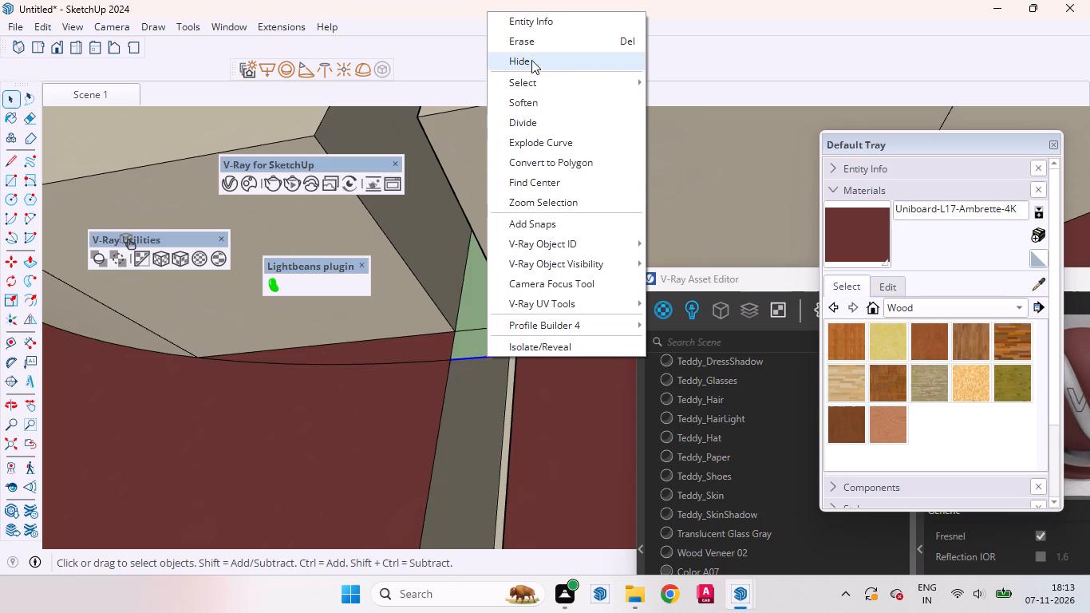
click(531, 45)
click(487, 326)
right_click(487, 327)
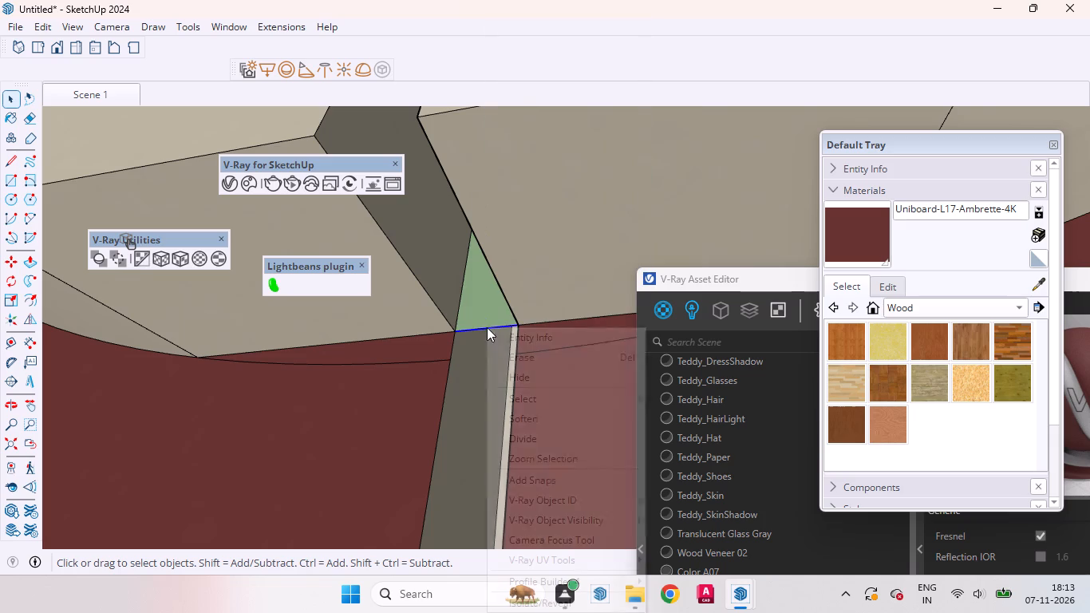
click(510, 362)
Sample Uniboard-L19-Putty-4K from the disc and paint the green inner gap face of its right half.
middle_drag(419, 265, 551, 390)
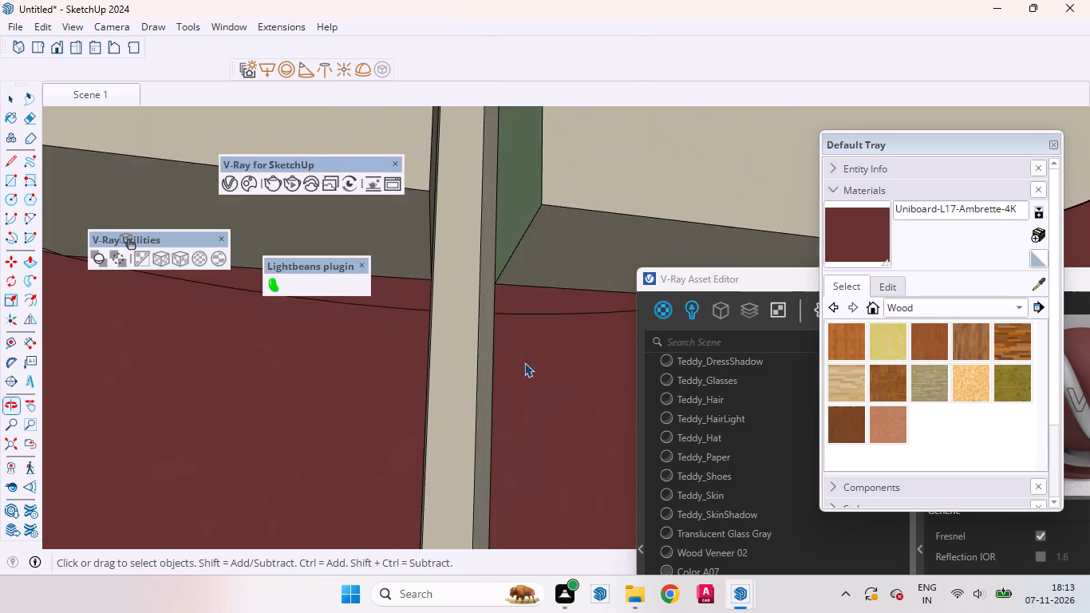
scroll(521, 370, down, 5)
click(1030, 279)
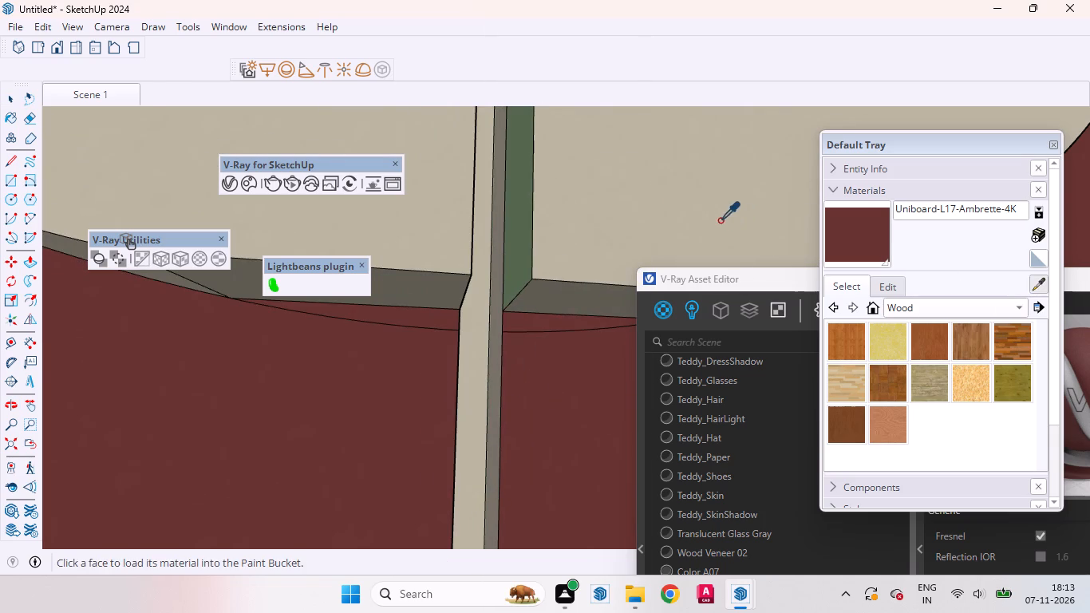
click(675, 204)
scroll(521, 180, up, 5)
click(515, 188)
Erase the two short edges of the green face bridging the gap above the disc.
middle_drag(504, 222, 442, 317)
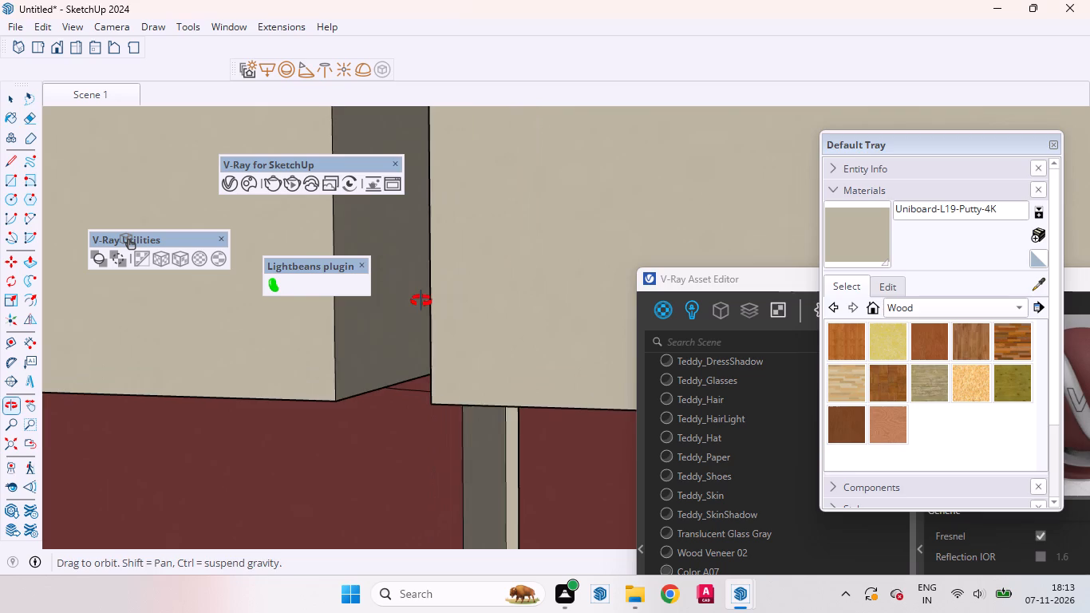
scroll(538, 317, down, 20)
scroll(538, 317, down, 12)
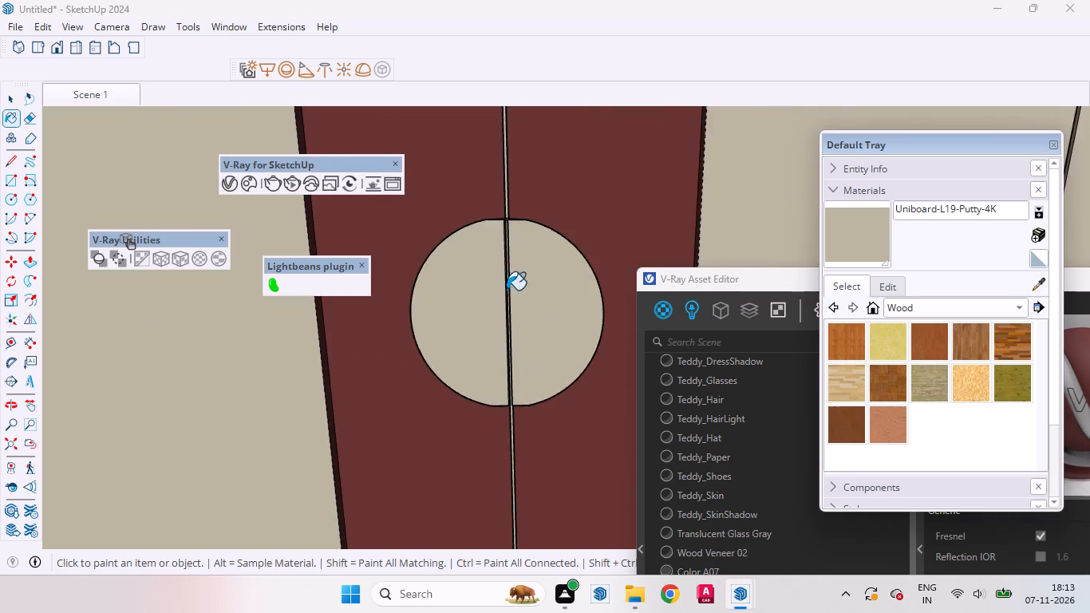
scroll(500, 241, up, 20)
scroll(500, 241, up, 1)
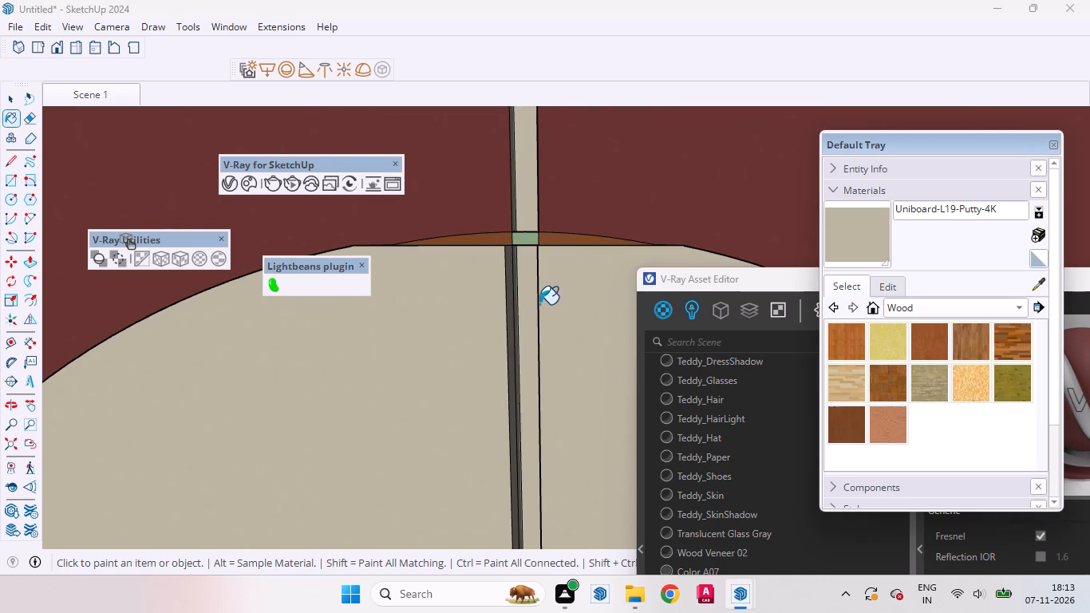
key(space)
scroll(512, 286, up, 3)
scroll(512, 286, down, 4)
scroll(512, 286, up, 3)
middle_drag(514, 271, 549, 346)
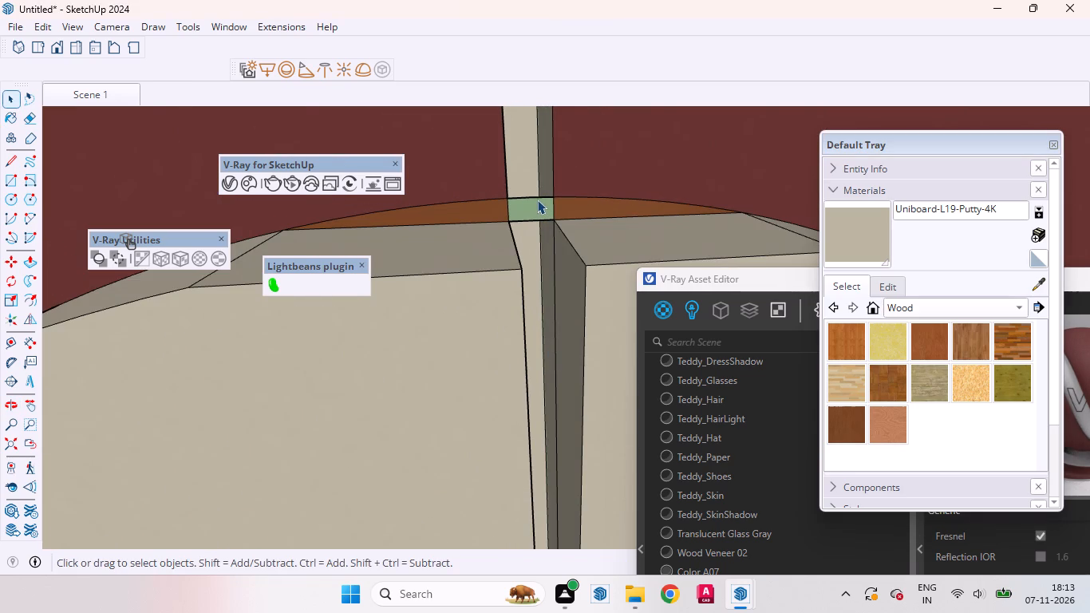
click(537, 200)
right_click(537, 200)
click(560, 228)
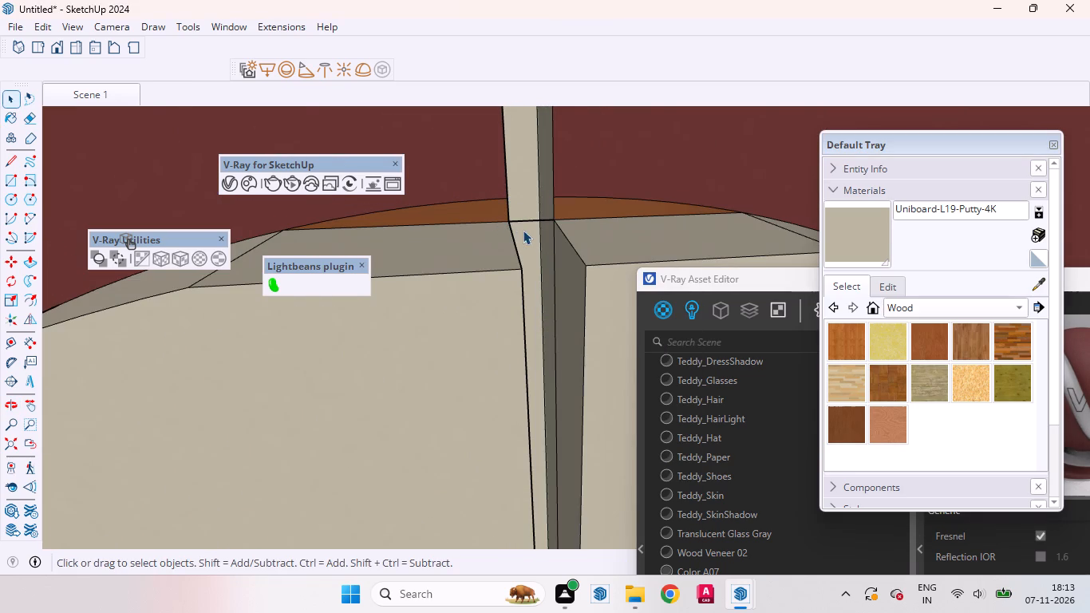
click(526, 222)
right_click(526, 222)
click(583, 259)
Sample Uniboard-L17-Ambrette-4K from the handle and paint the two brown slivers above the disc with it.
click(1041, 283)
click(706, 151)
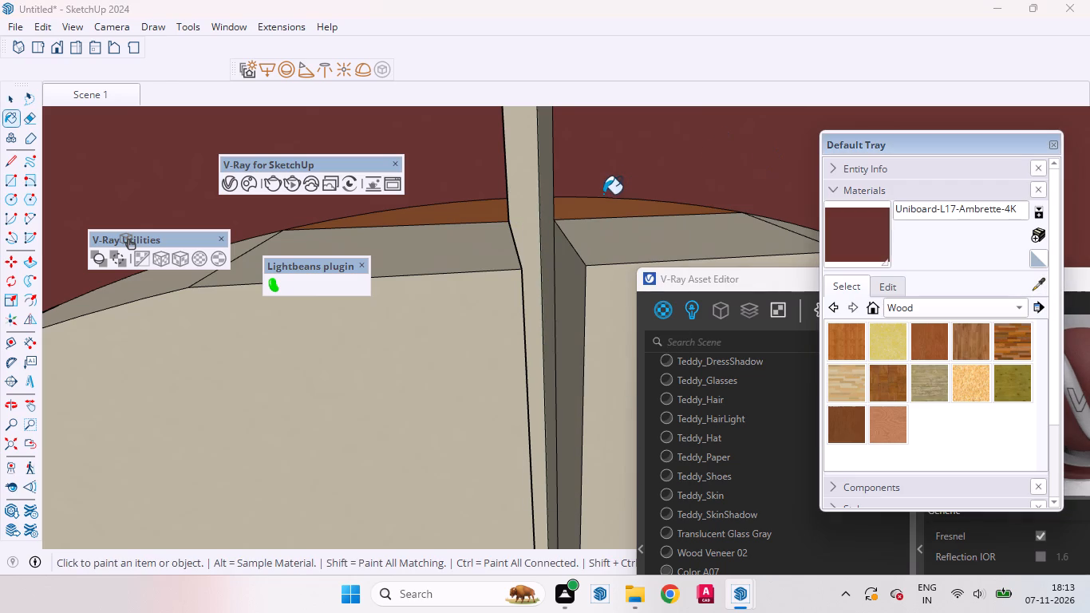
scroll(597, 199, up, 10)
click(571, 219)
click(316, 224)
scroll(602, 210, down, 2)
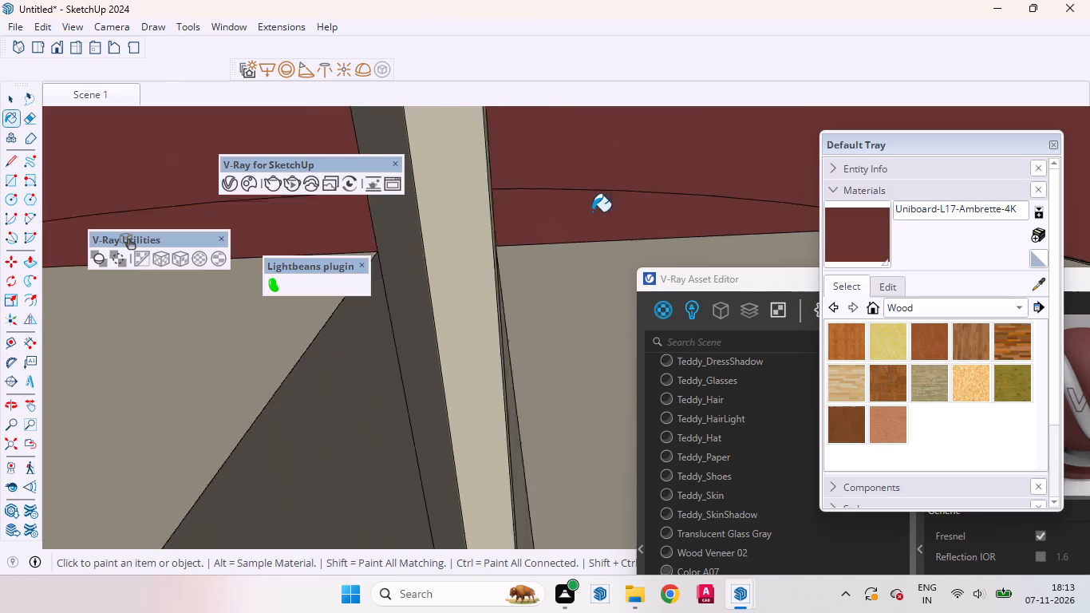
Return to the saved Scene 1 view of the wardrobe.
scroll(592, 212, down, 11)
scroll(476, 192, up, 2)
scroll(476, 192, down, 20)
scroll(476, 192, down, 5)
scroll(472, 178, up, 1)
scroll(472, 178, down, 4)
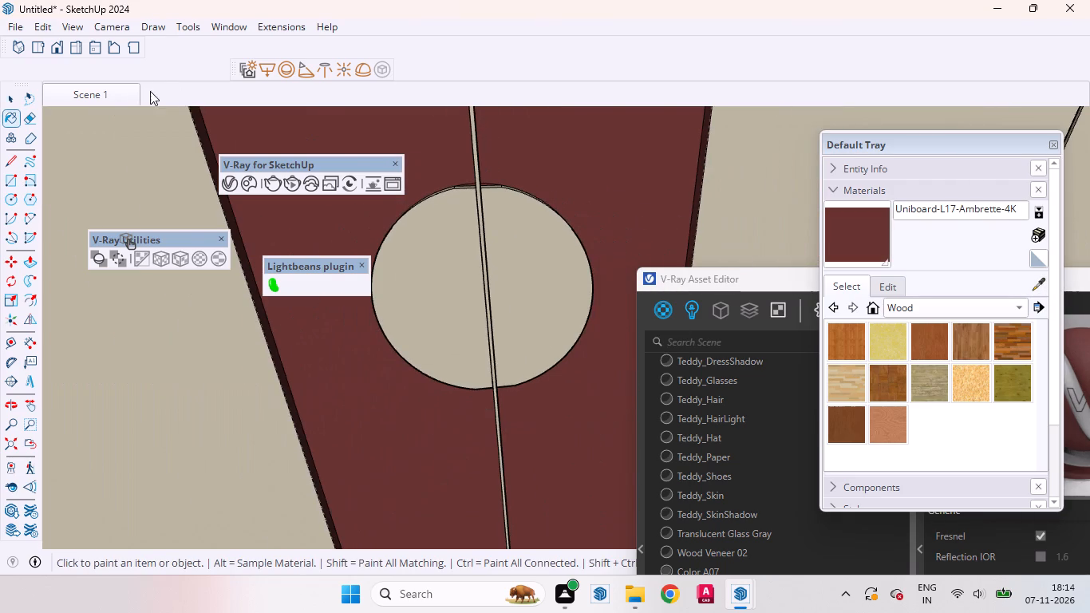
click(105, 90)
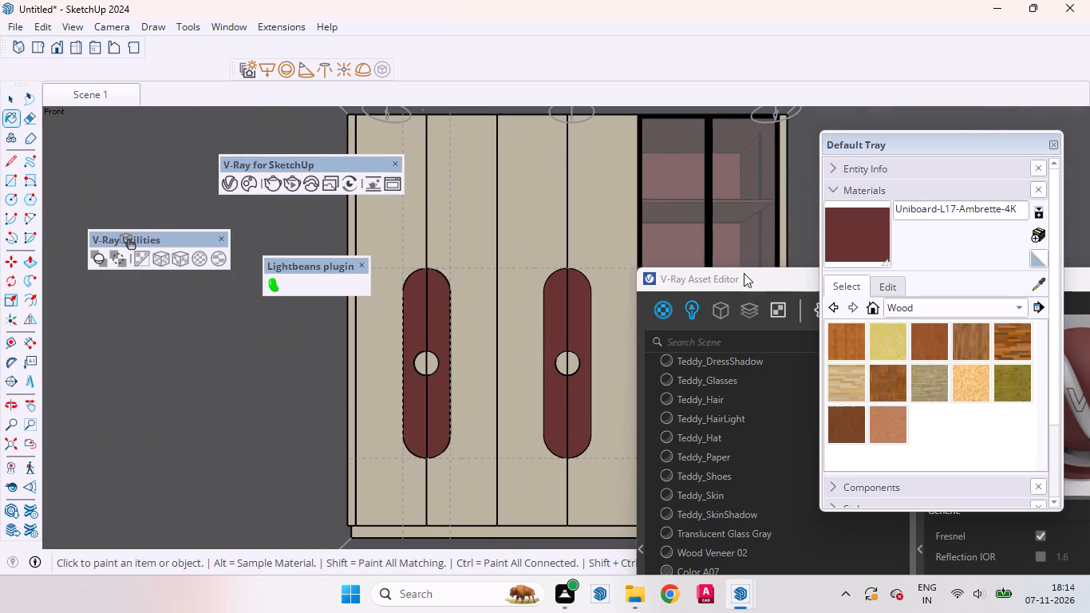
Look at the model from the top view, zoomed out, and return to the saved Scene 1 view.
drag(749, 273, 975, 415)
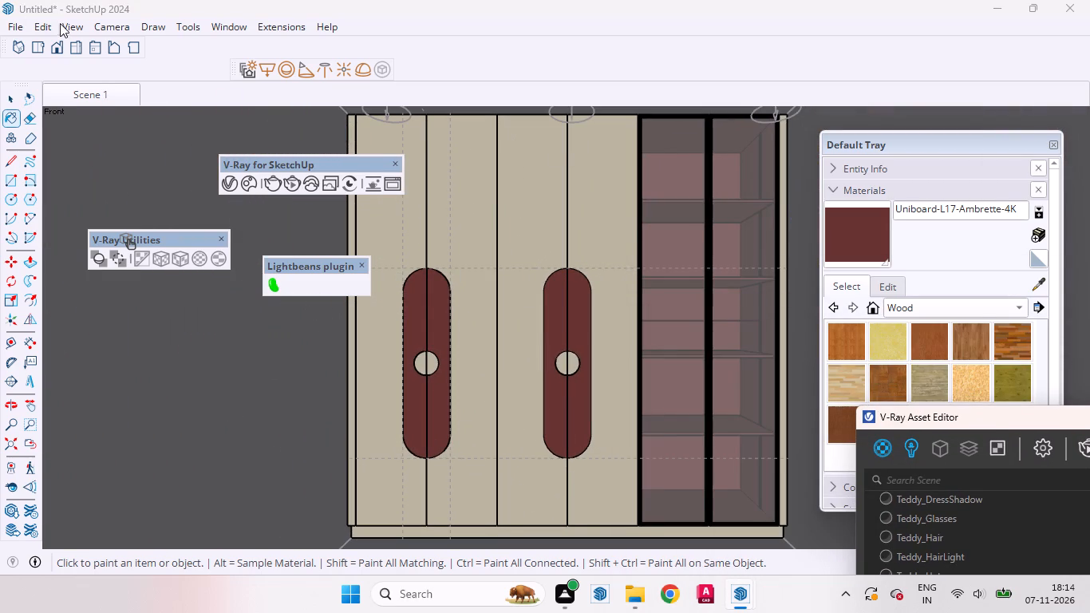
click(35, 49)
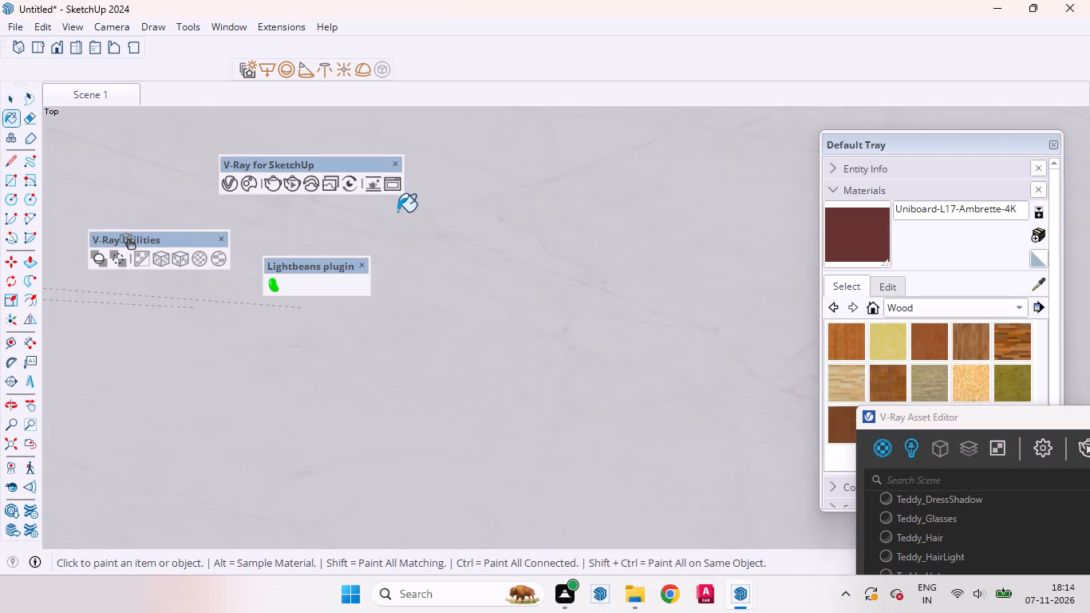
click(15, 105)
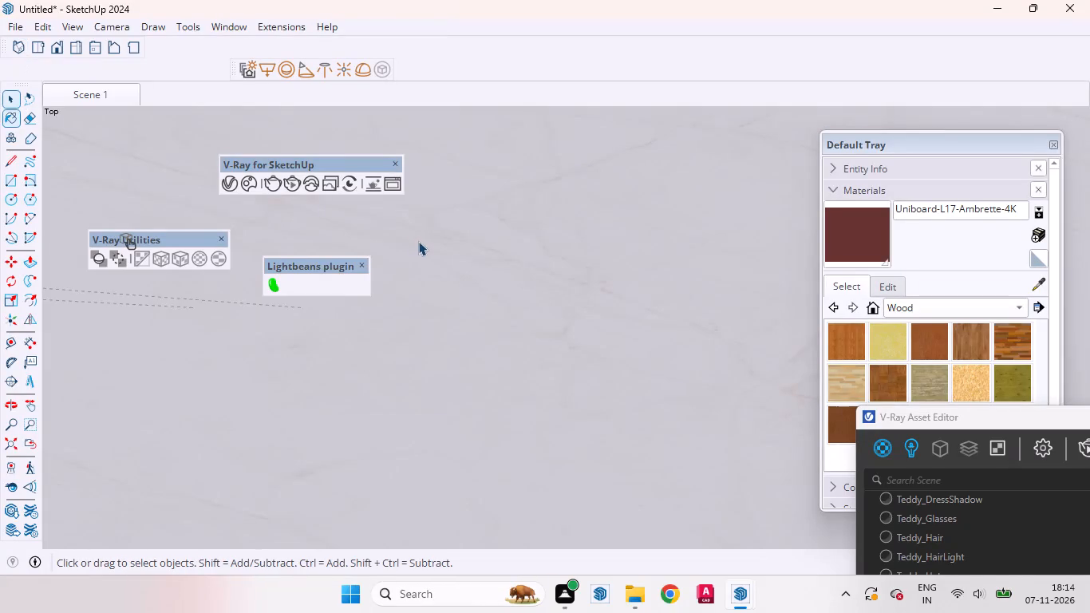
scroll(419, 241, down, 4)
scroll(420, 241, up, 3)
scroll(420, 241, down, 2)
scroll(423, 239, up, 2)
scroll(424, 239, down, 3)
scroll(424, 239, up, 1)
scroll(424, 239, down, 7)
triple_click(516, 159)
click(519, 149)
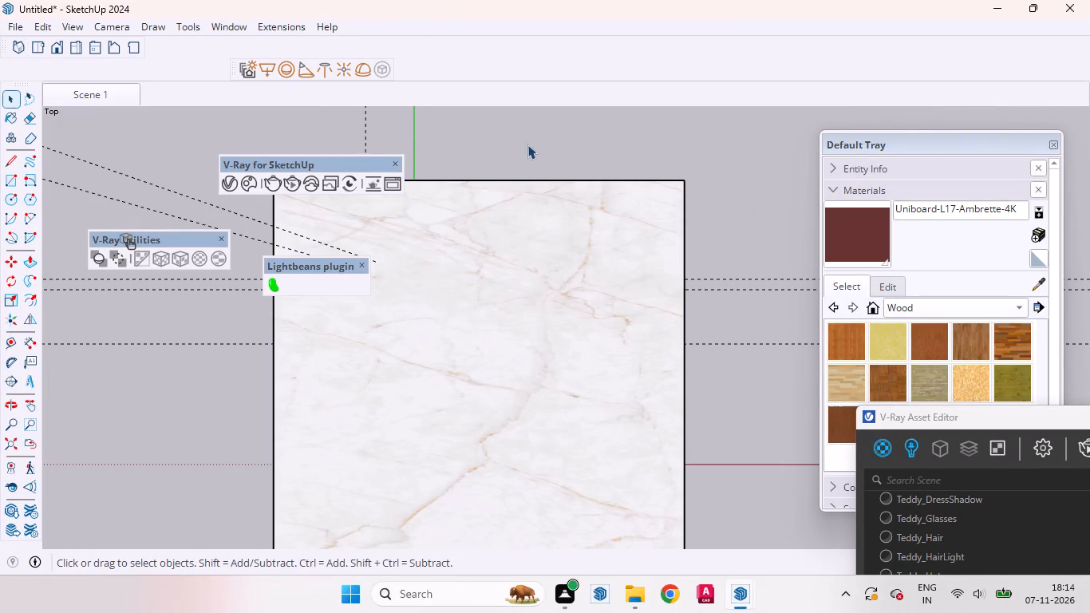
click(112, 86)
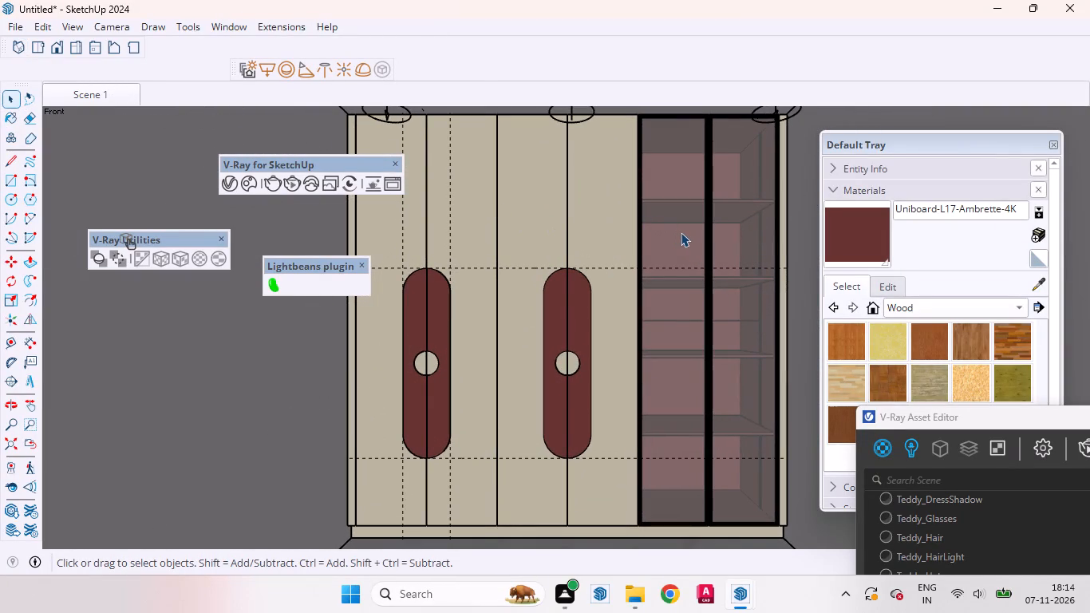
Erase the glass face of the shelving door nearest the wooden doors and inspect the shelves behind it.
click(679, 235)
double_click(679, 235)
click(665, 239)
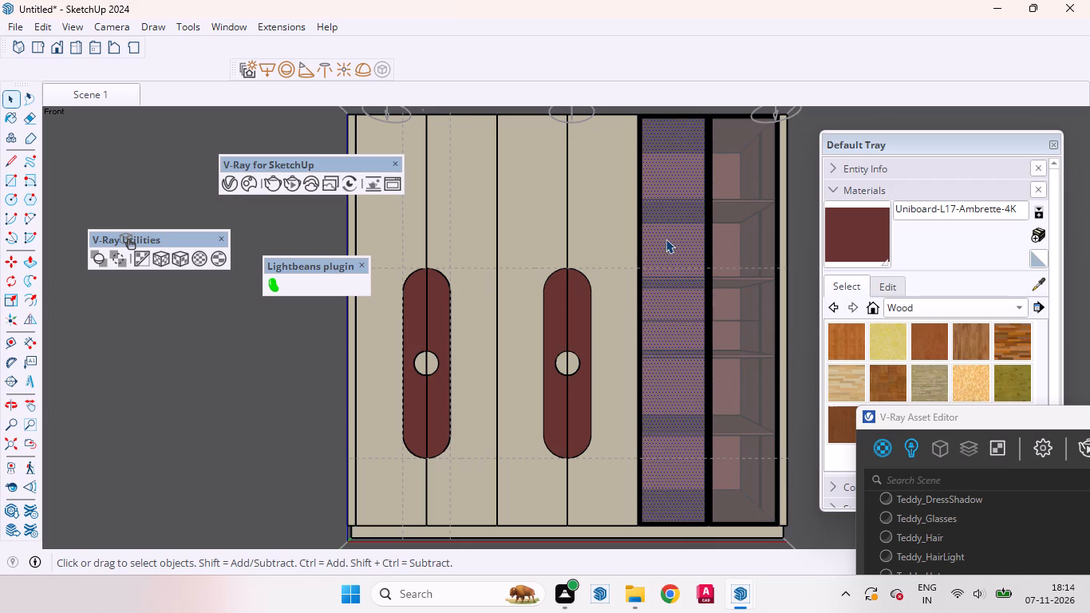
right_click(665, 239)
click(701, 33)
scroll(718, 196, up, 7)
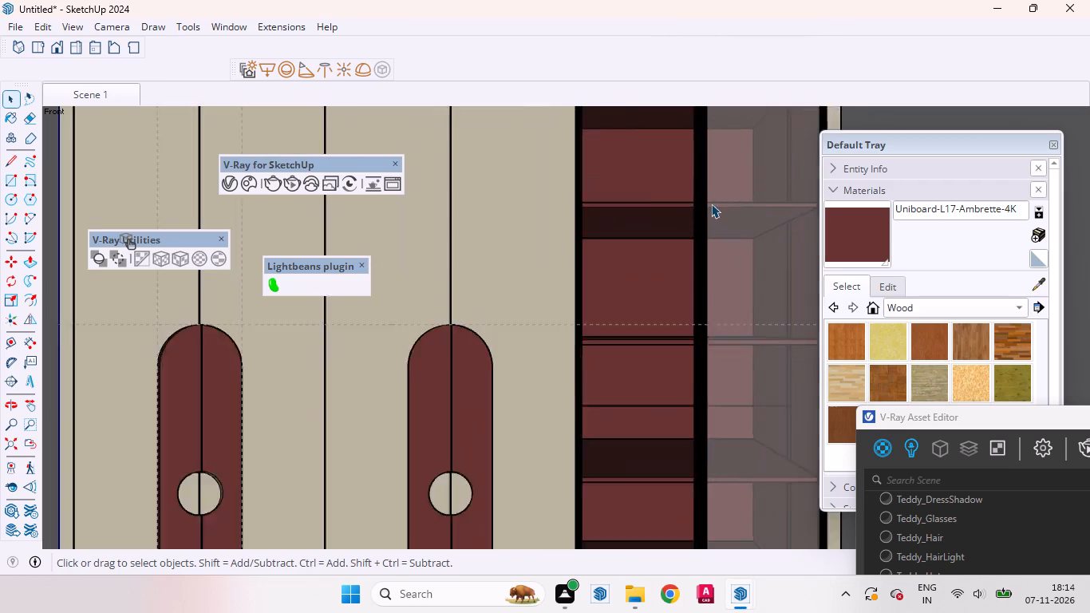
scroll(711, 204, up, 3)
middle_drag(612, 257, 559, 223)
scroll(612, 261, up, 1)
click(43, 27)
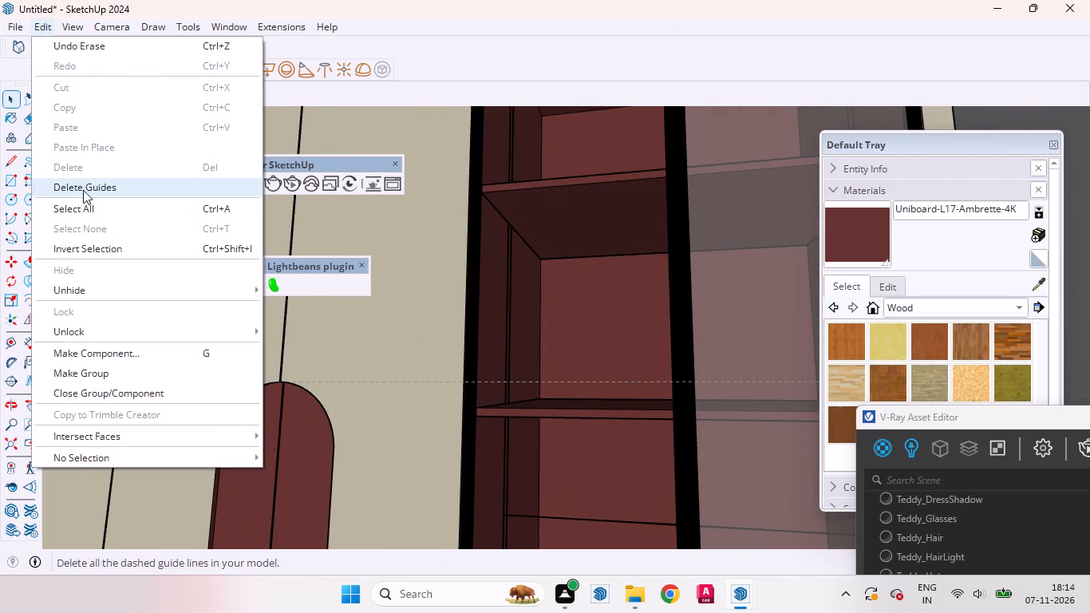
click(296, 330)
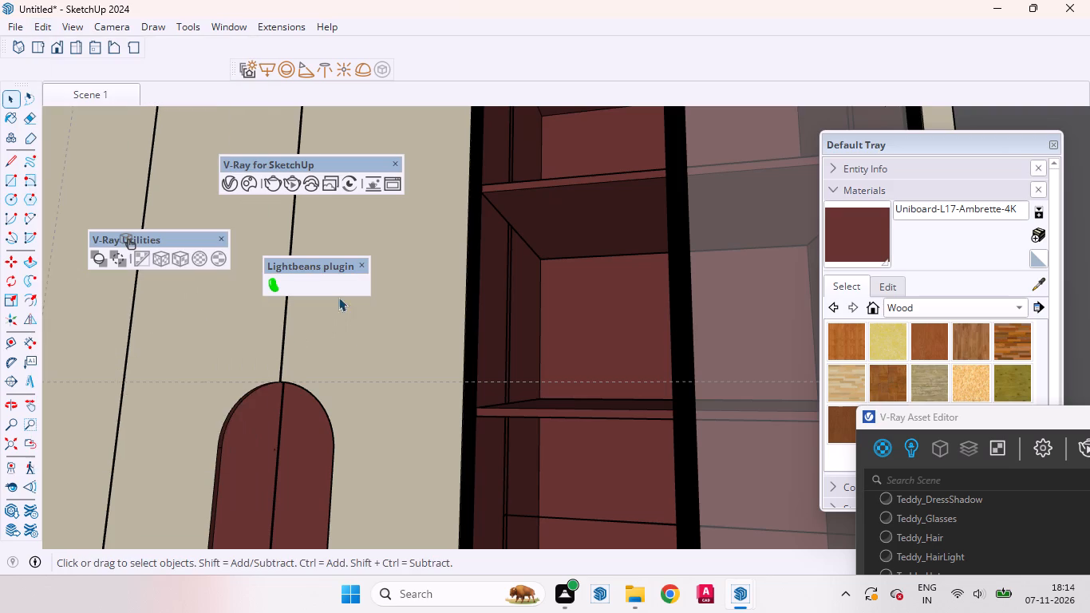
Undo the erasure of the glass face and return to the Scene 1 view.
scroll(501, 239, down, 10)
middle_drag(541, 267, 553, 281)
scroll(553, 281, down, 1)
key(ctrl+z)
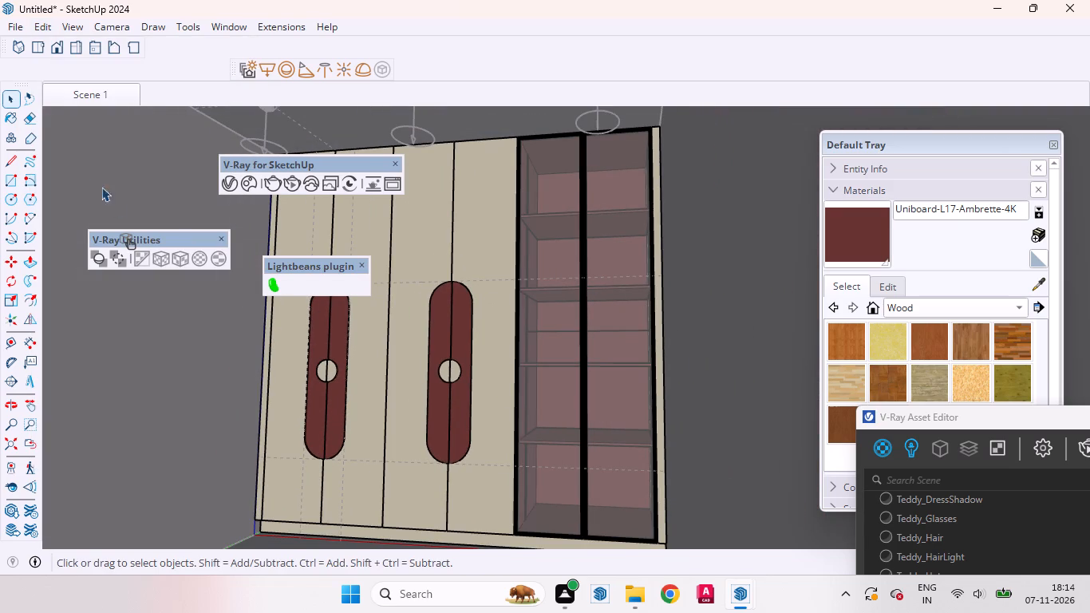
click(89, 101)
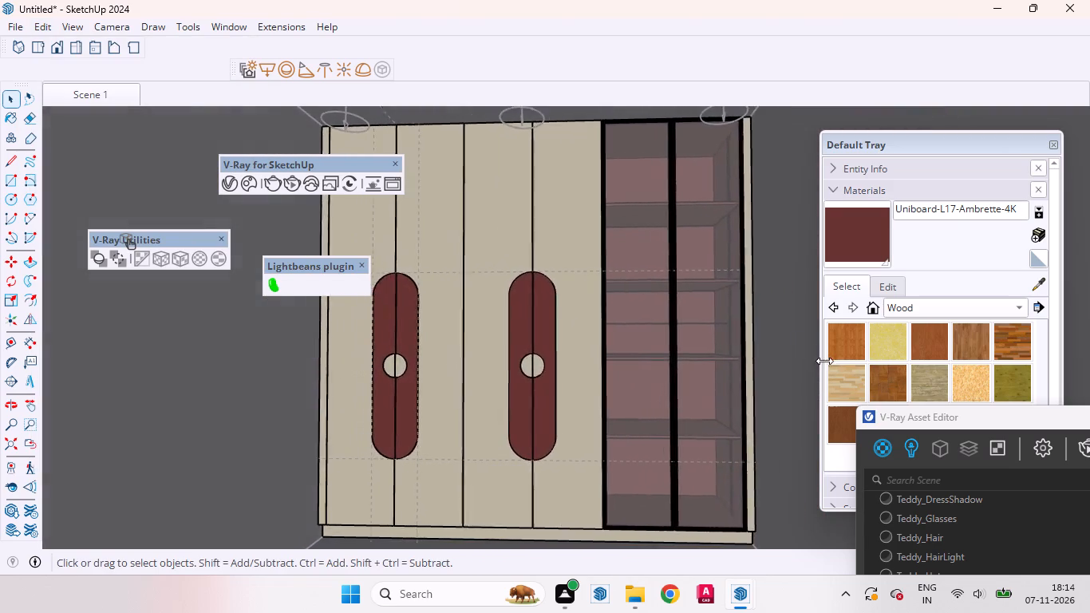
Set the IES Light's colour temperature to 4500 K in the V-Ray lights.
drag(987, 417, 370, 221)
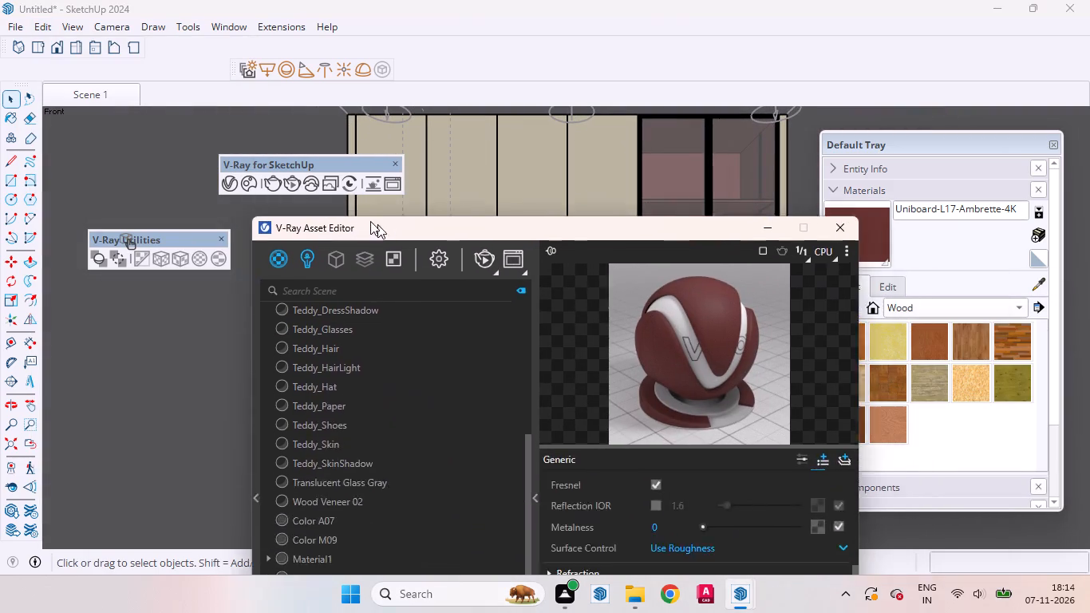
drag(370, 221, 556, 205)
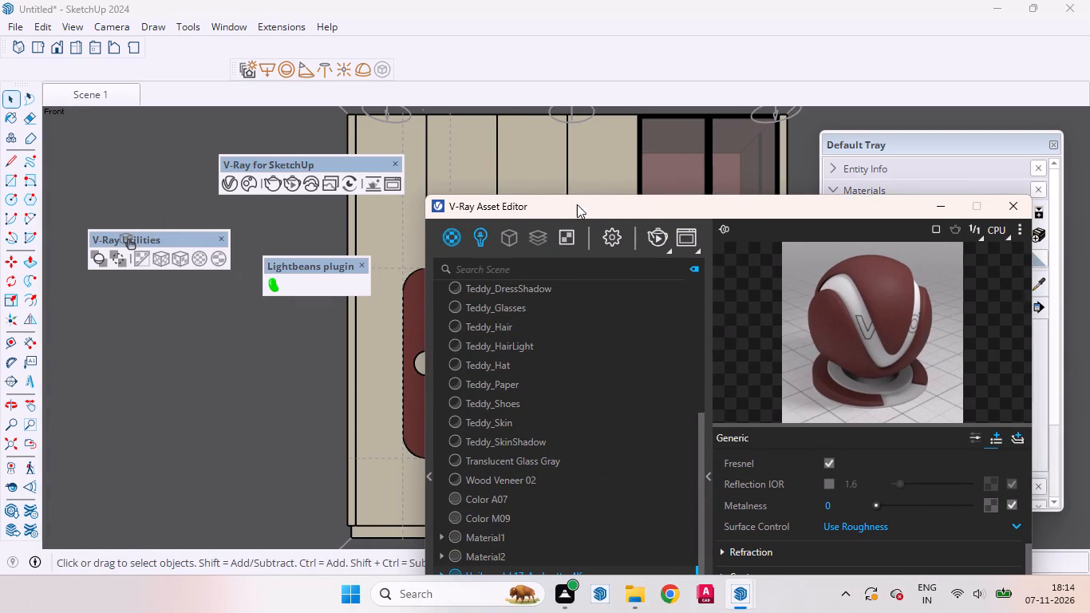
click(480, 235)
drag(665, 210, 661, 210)
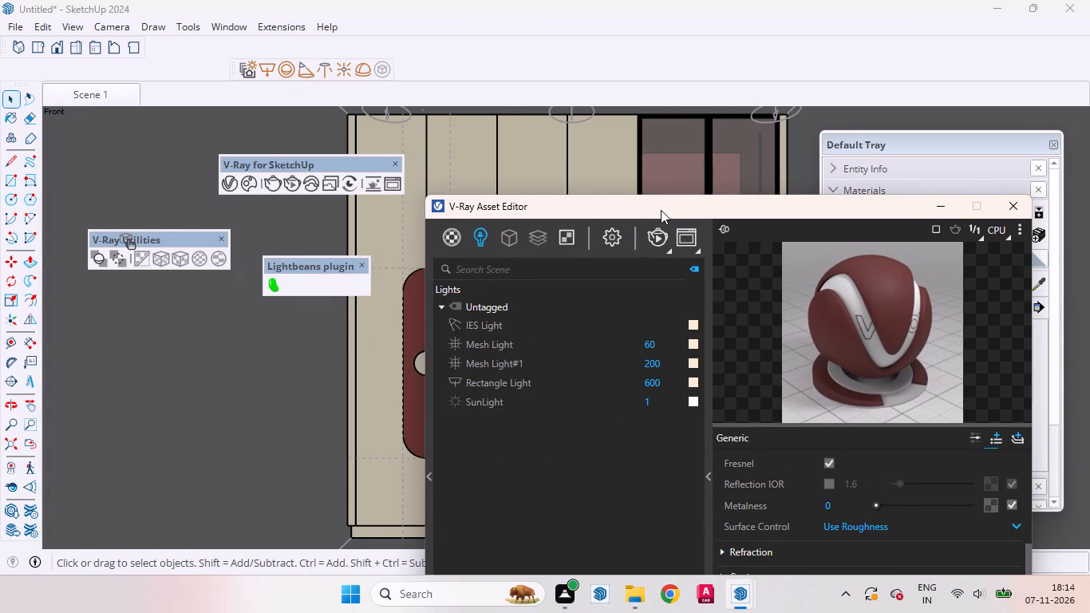
drag(661, 210, 397, 88)
click(428, 202)
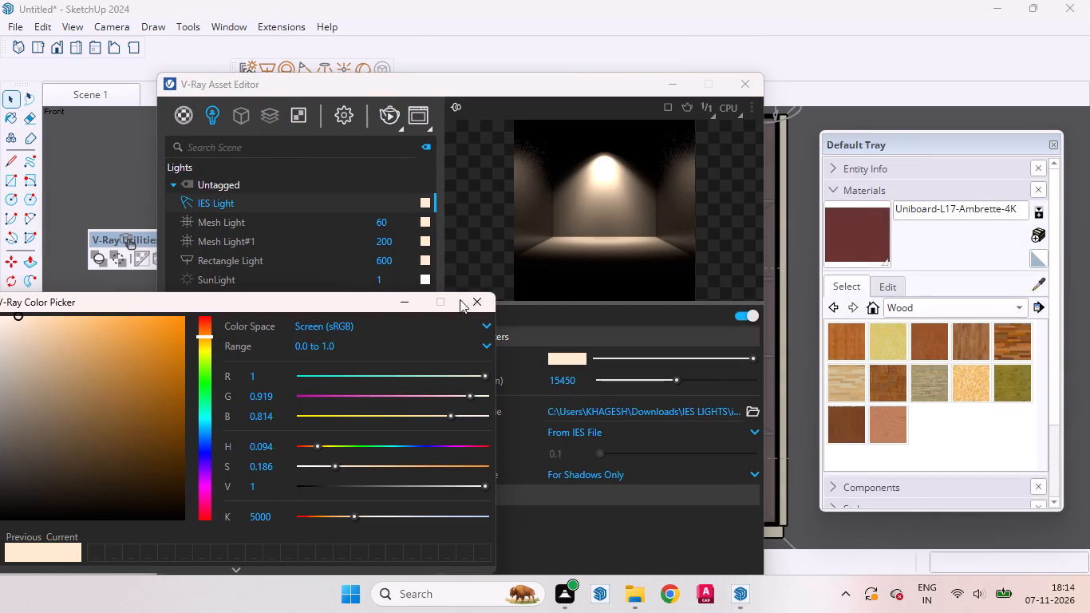
click(255, 515)
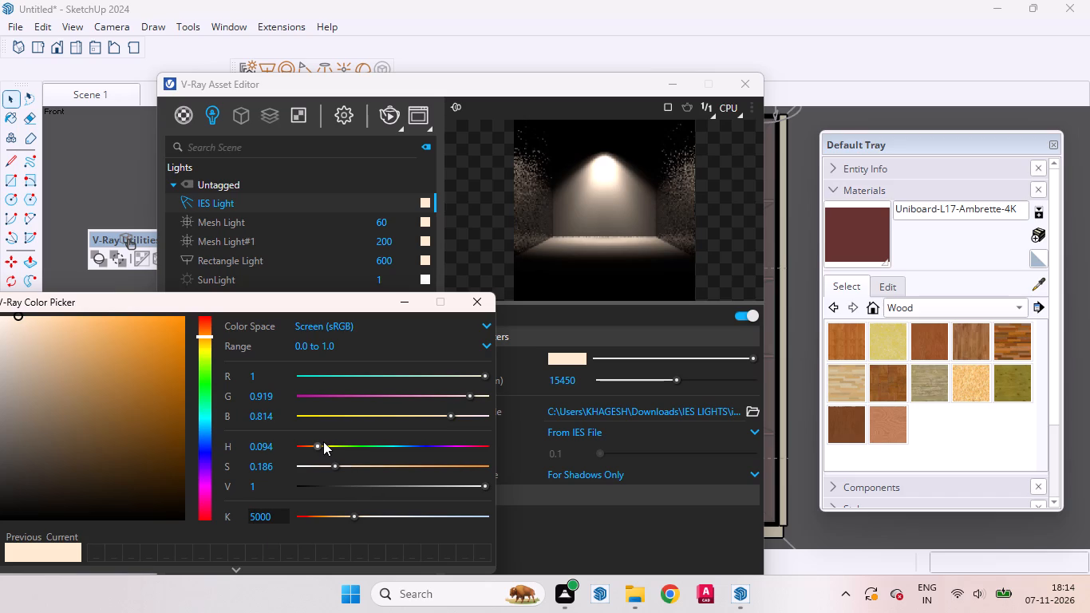
key(BackSpace)
key(4)
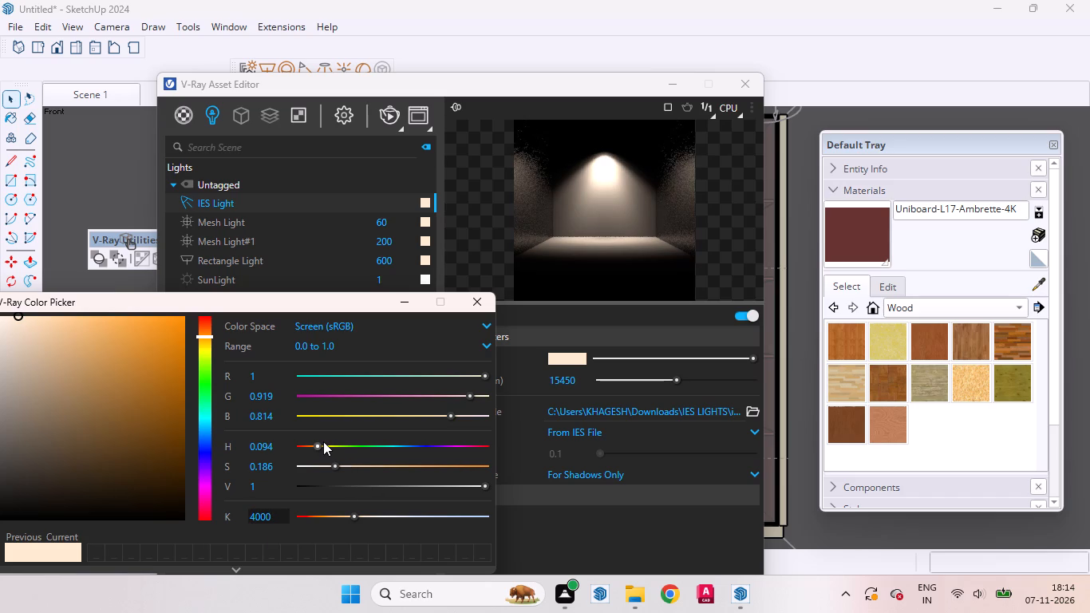
click(259, 512)
key(BackSpace)
key(5)
key(Return)
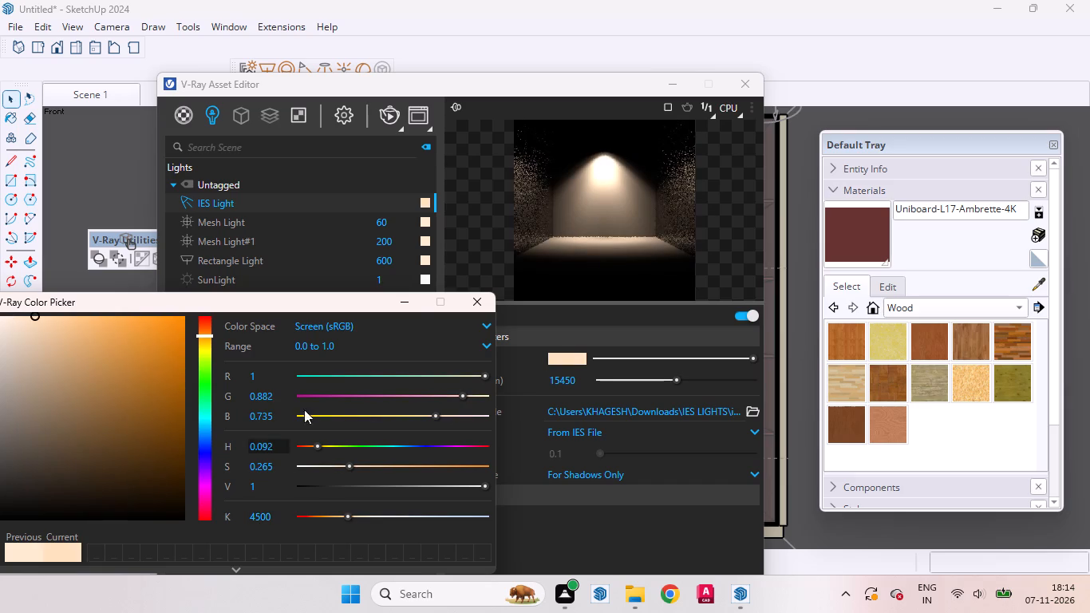
click(409, 303)
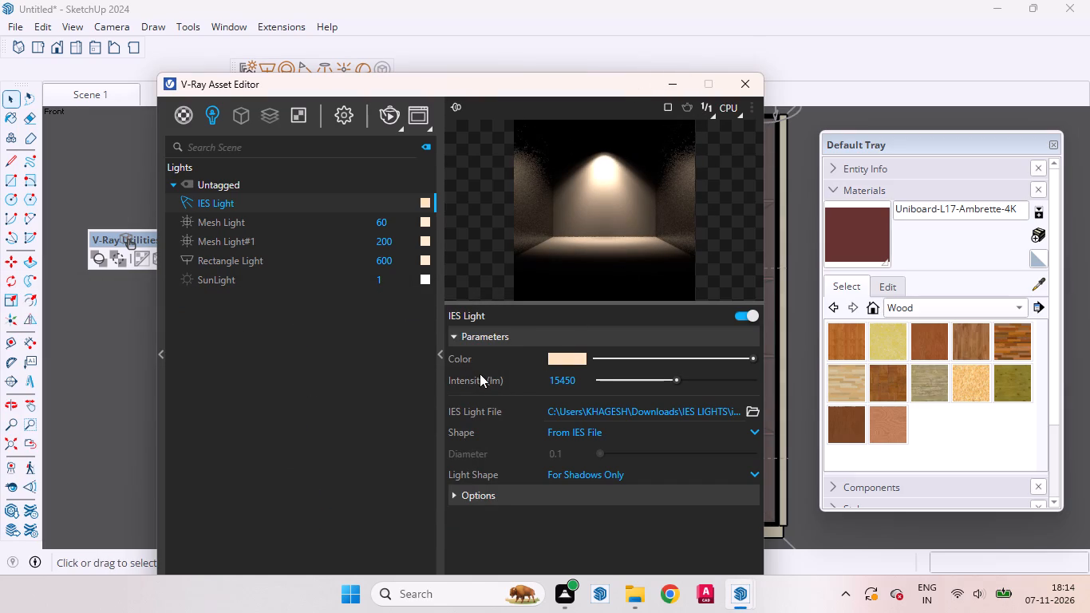
click(439, 357)
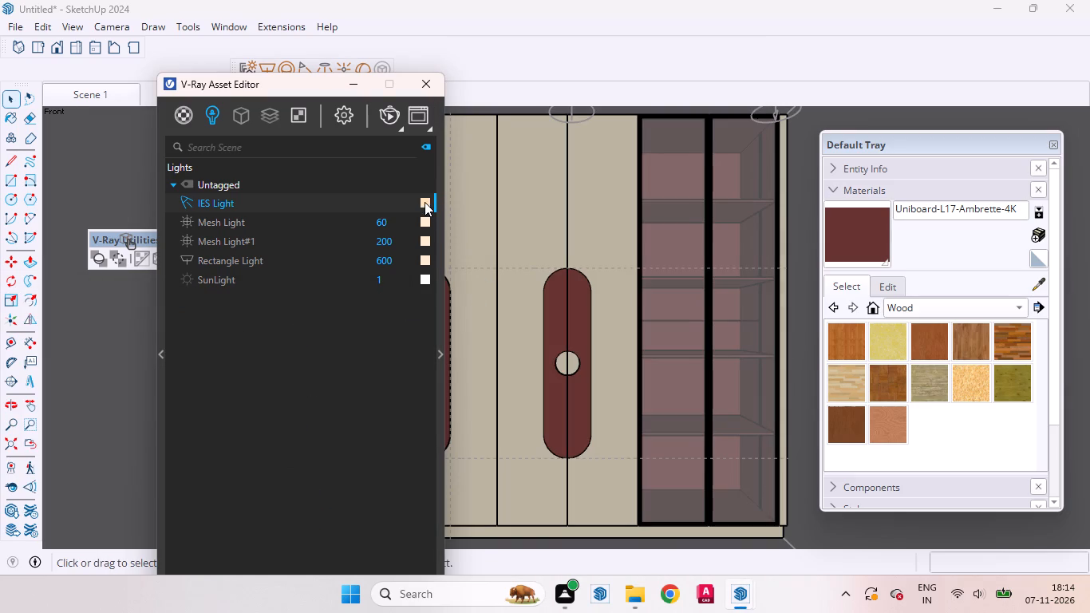
Copy the IES Light's colour onto Mesh Light, Mesh Light#1 and Rectangle Light.
drag(425, 202, 424, 222)
drag(424, 222, 425, 241)
drag(425, 241, 425, 271)
drag(425, 271, 417, 271)
drag(417, 271, 425, 263)
Set the Rectangle Light's intensity to 70.
scroll(372, 269, up, 4)
click(399, 265)
key(BackSpace)
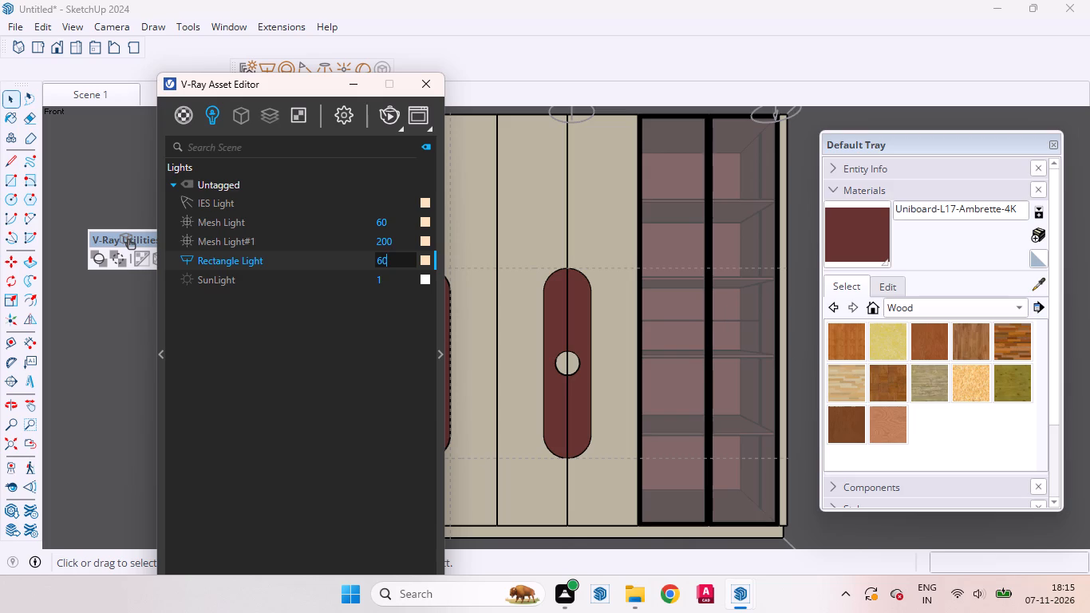
click(380, 261)
key(BackSpace)
key(7)
key(Return)
Render the Scene 1 view to check the adjusted lighting, stopping the render and minimising the frame buffer after the check.
drag(270, 92, 254, 17)
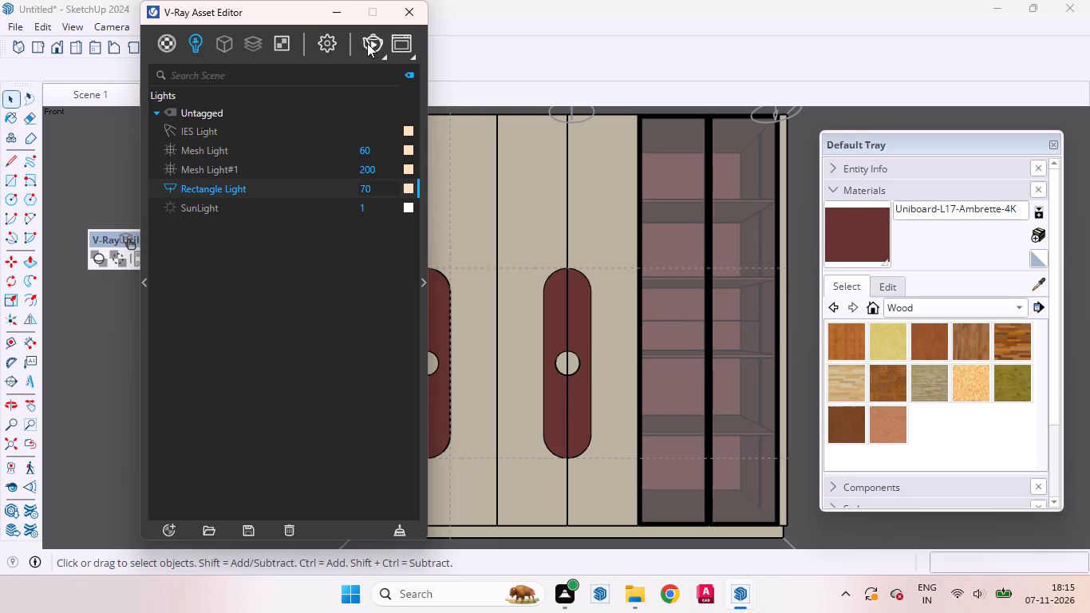
click(366, 43)
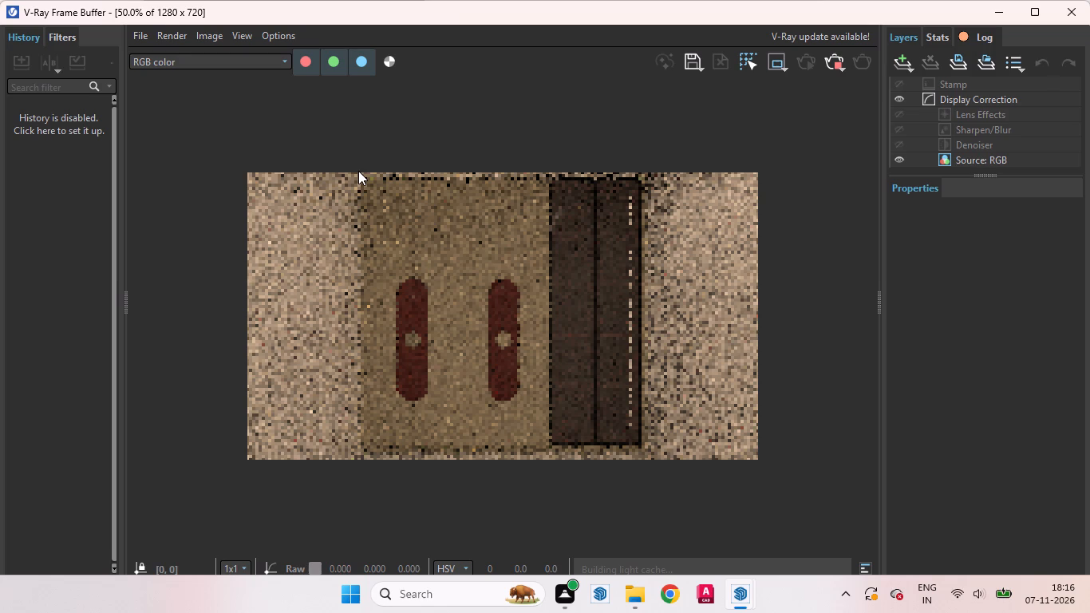
drag(358, 171, 712, 179)
drag(647, 177, 513, 298)
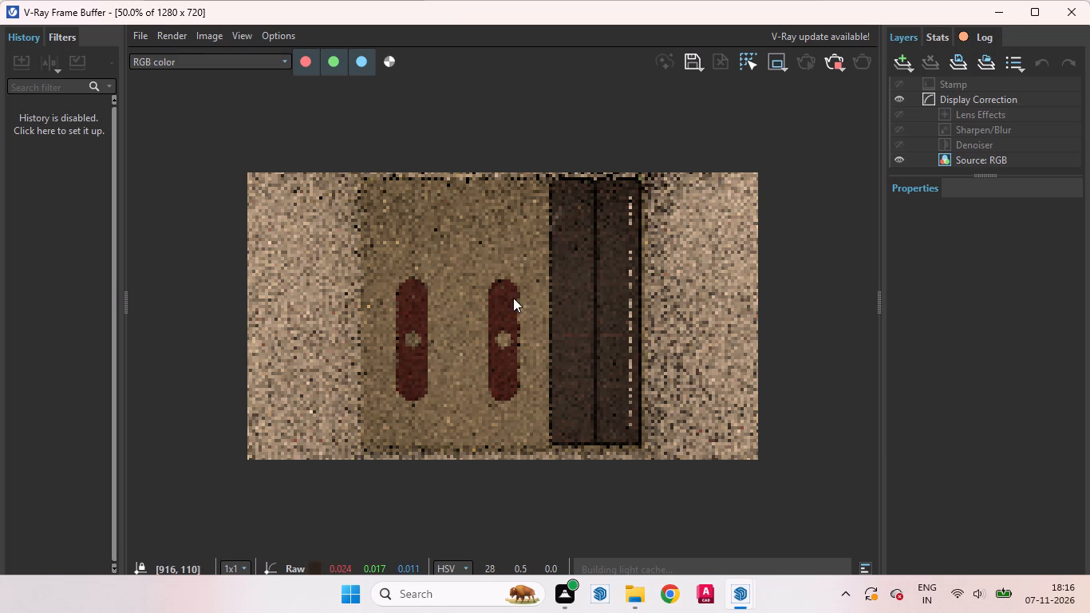
drag(513, 298, 324, 461)
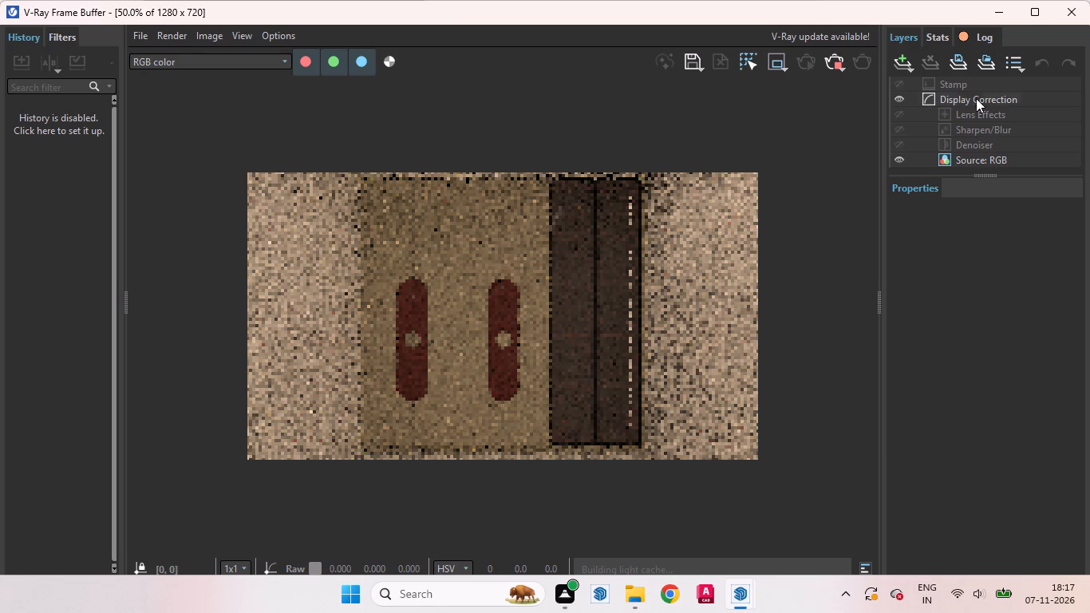
click(827, 68)
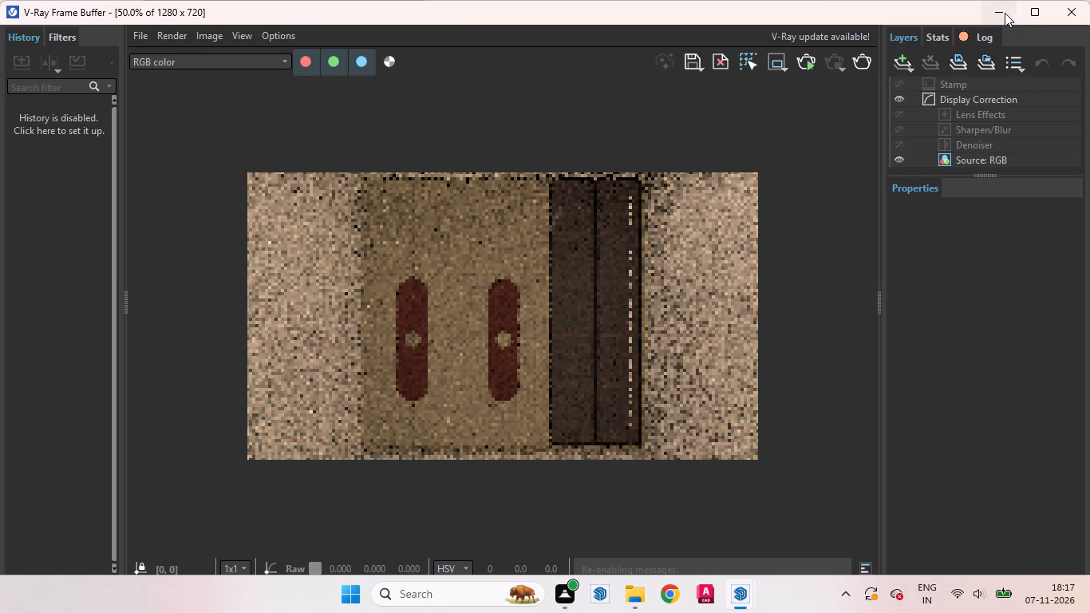
click(996, 13)
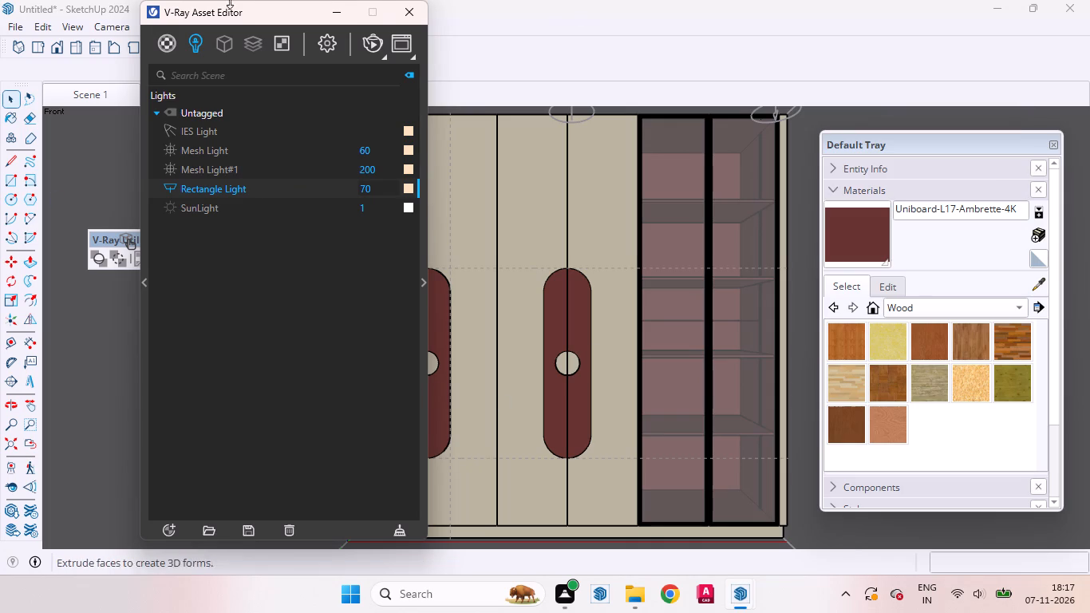
Raise the V-Ray render quality to Medium+ in the render settings.
click(326, 32)
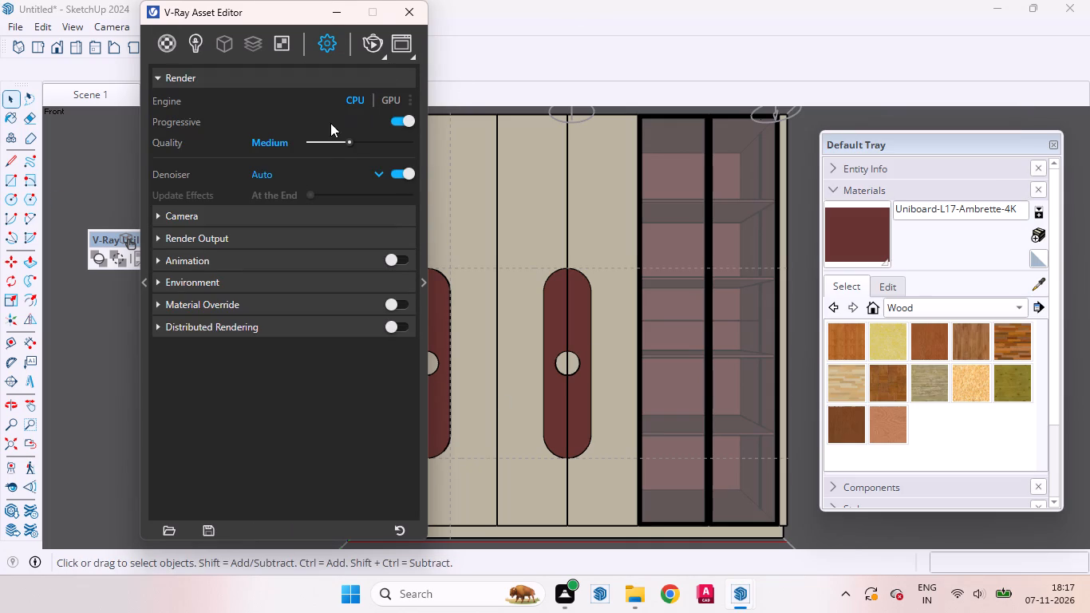
drag(348, 144, 377, 144)
Raise the V-Ray render quality to High and expand the render output settings and the advanced render parameters.
drag(377, 144, 385, 146)
click(246, 231)
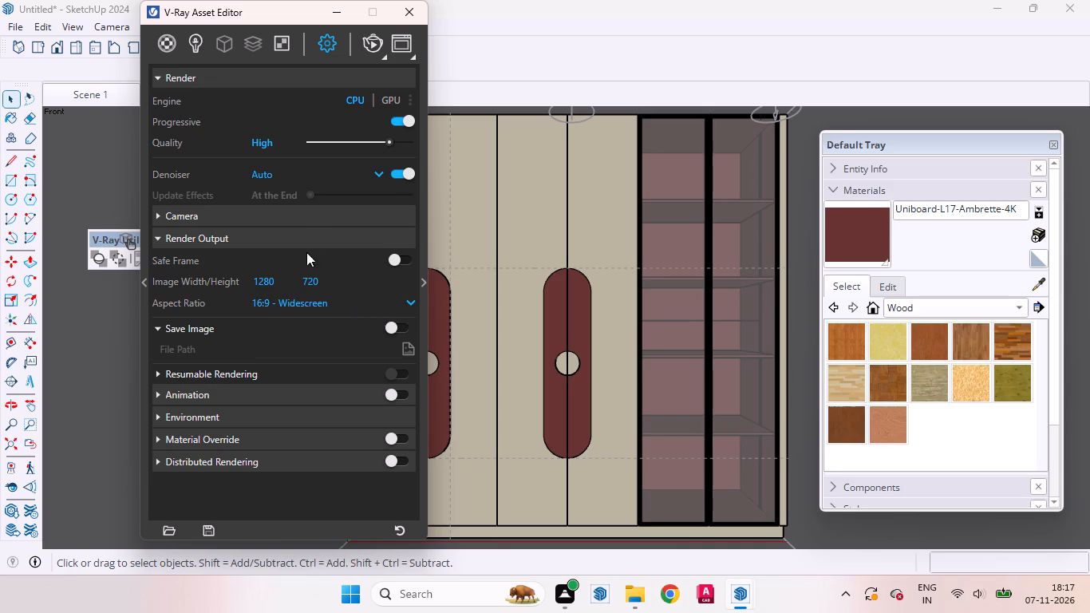
click(384, 55)
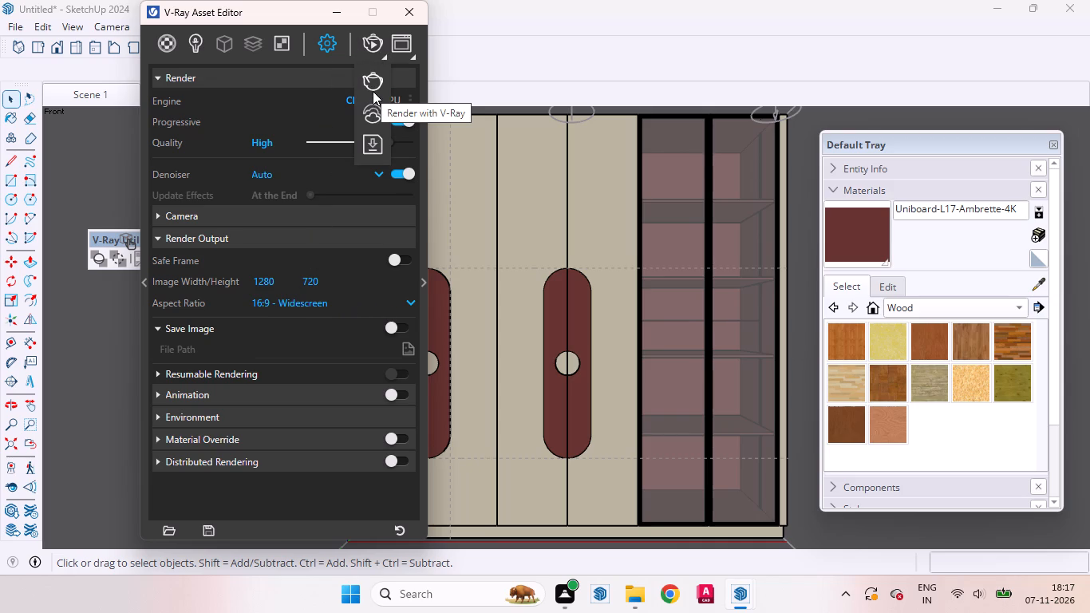
click(303, 105)
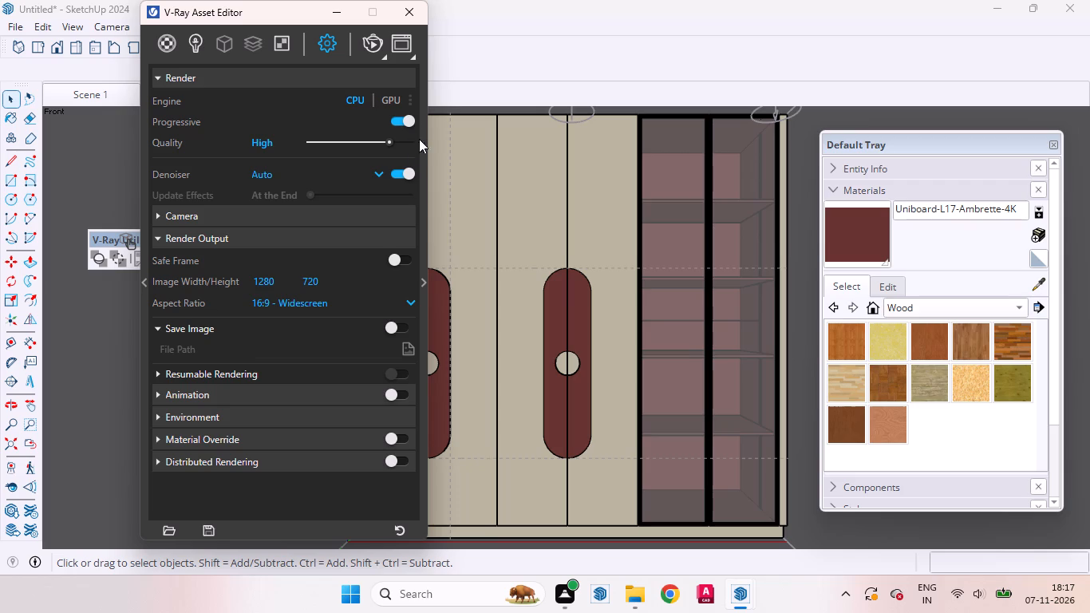
click(418, 201)
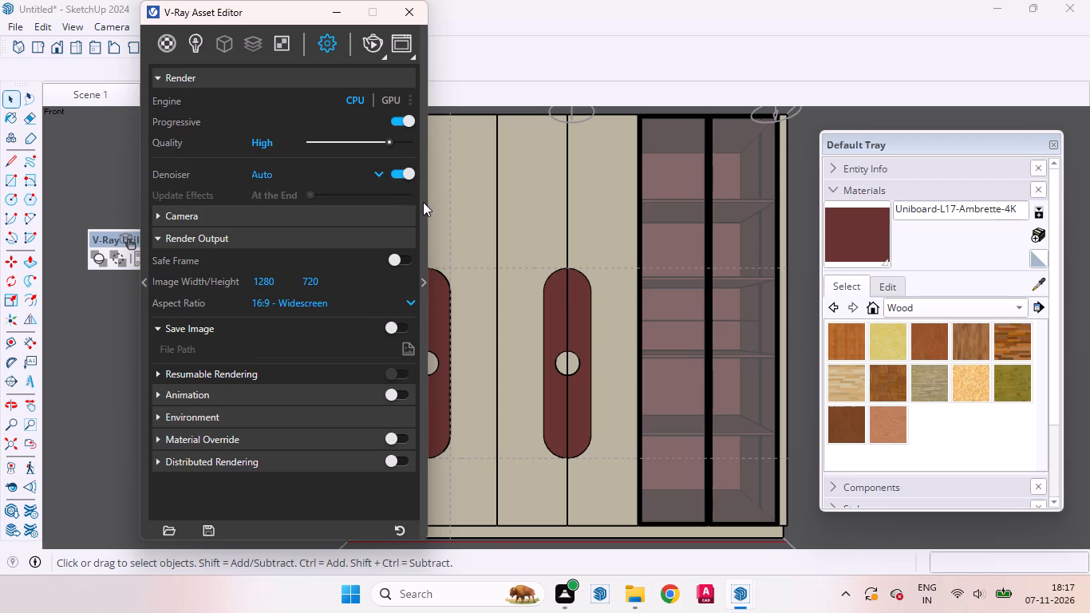
click(424, 202)
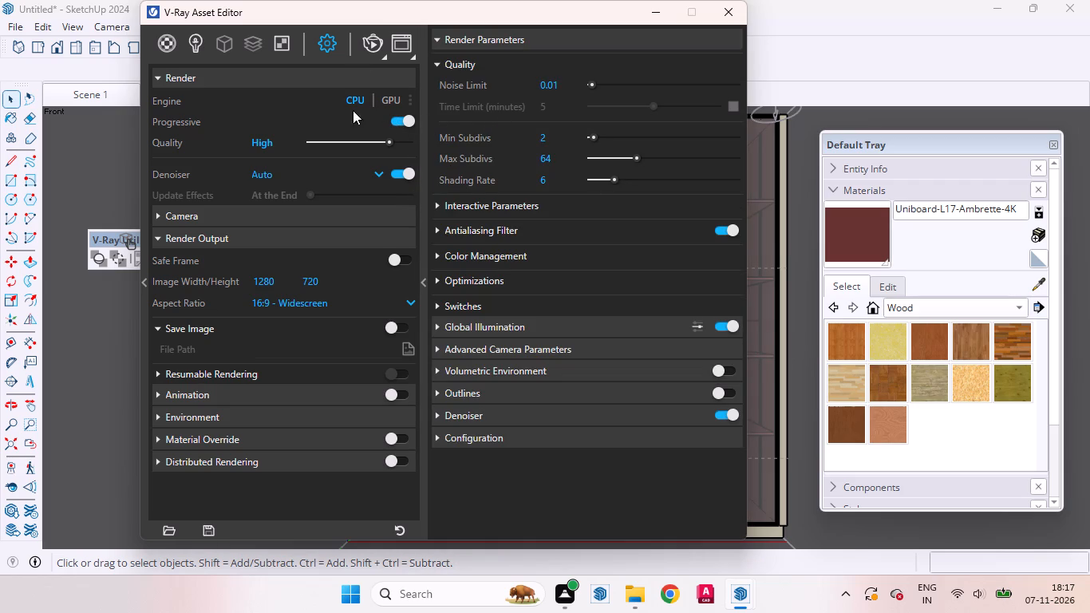
Start a V-Ray render of the Scene 1 wardrobe view at High quality and 1280 x 720.
click(386, 57)
click(375, 85)
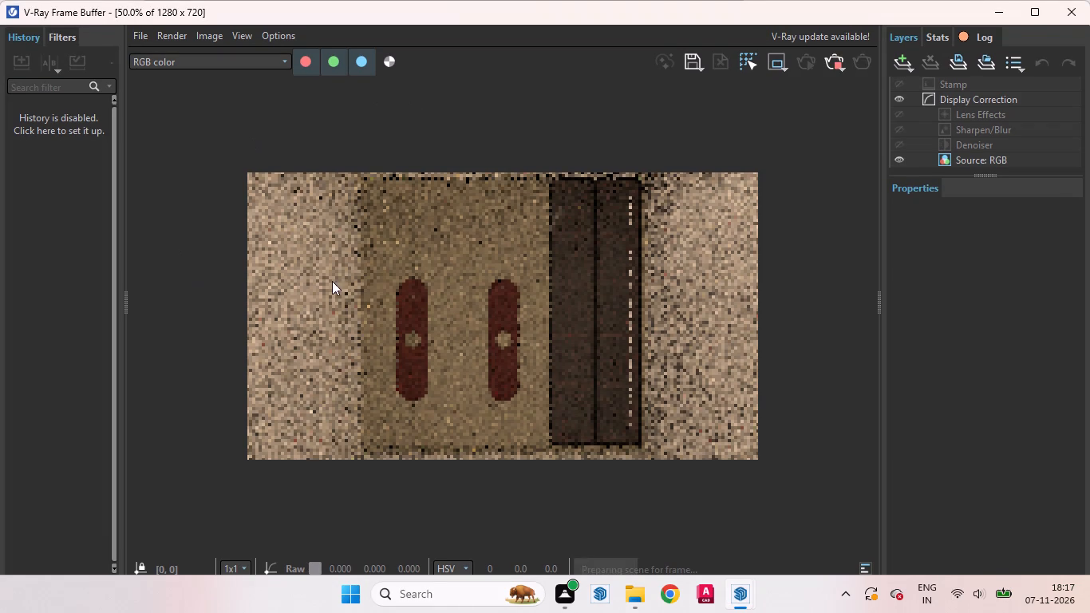
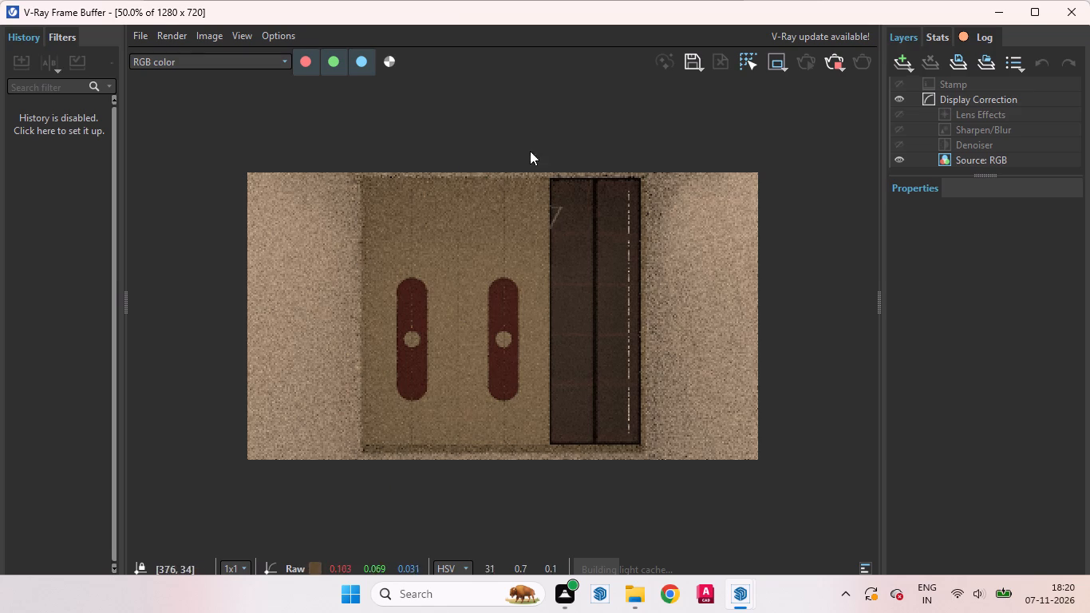
Examine the in-progress High quality render up close, checking the red handle panels, door joints and dark glass doors.
drag(351, 180, 359, 426)
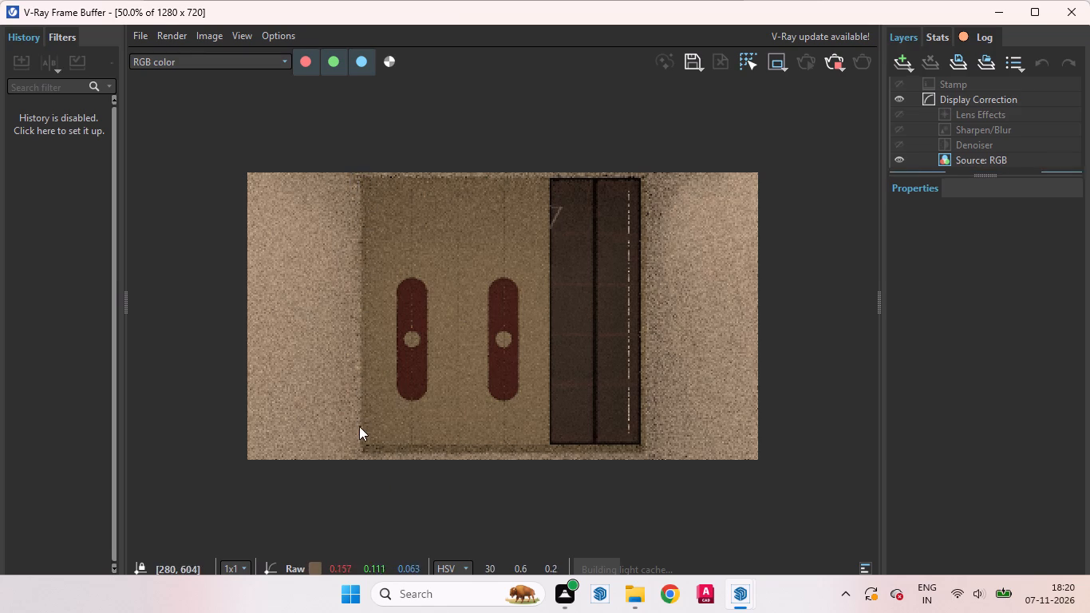
drag(359, 426, 359, 430)
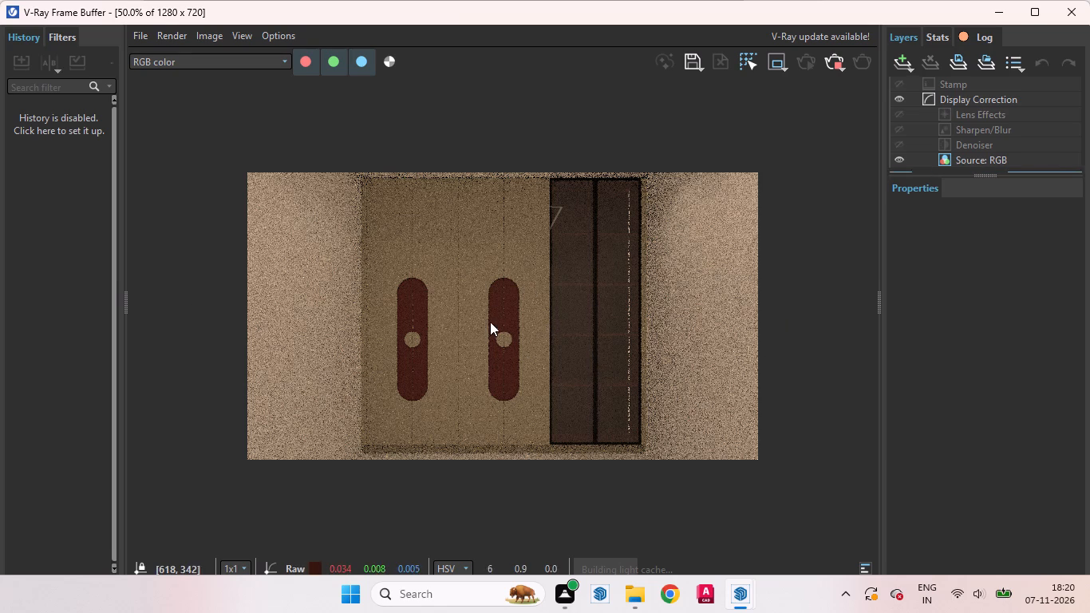
scroll(499, 337, up, 2)
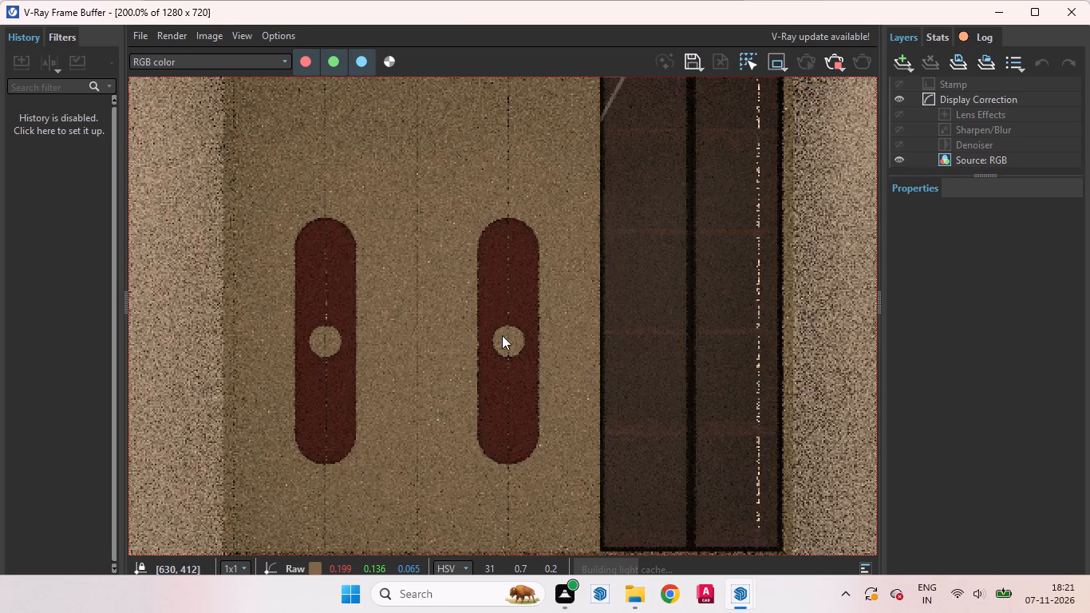
scroll(505, 332, up, 1)
scroll(630, 343, down, 3)
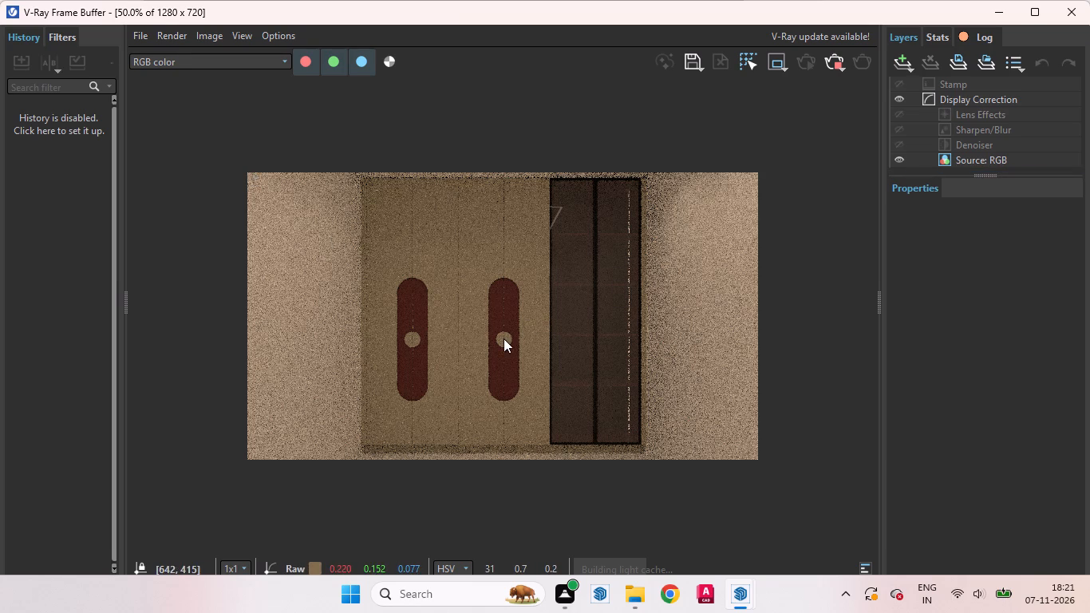
scroll(502, 341, up, 2)
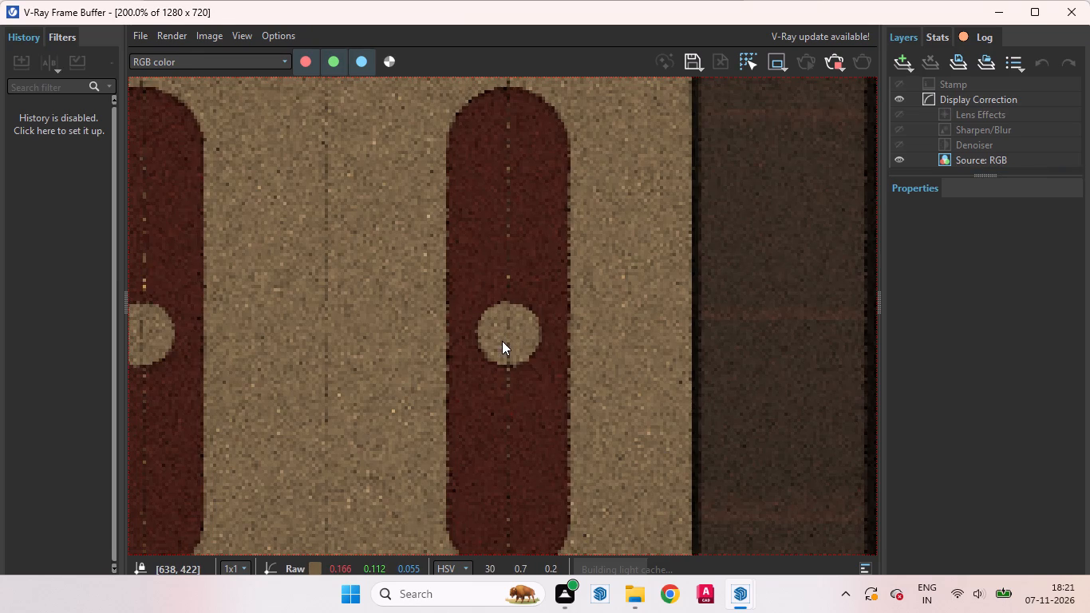
scroll(502, 341, down, 2)
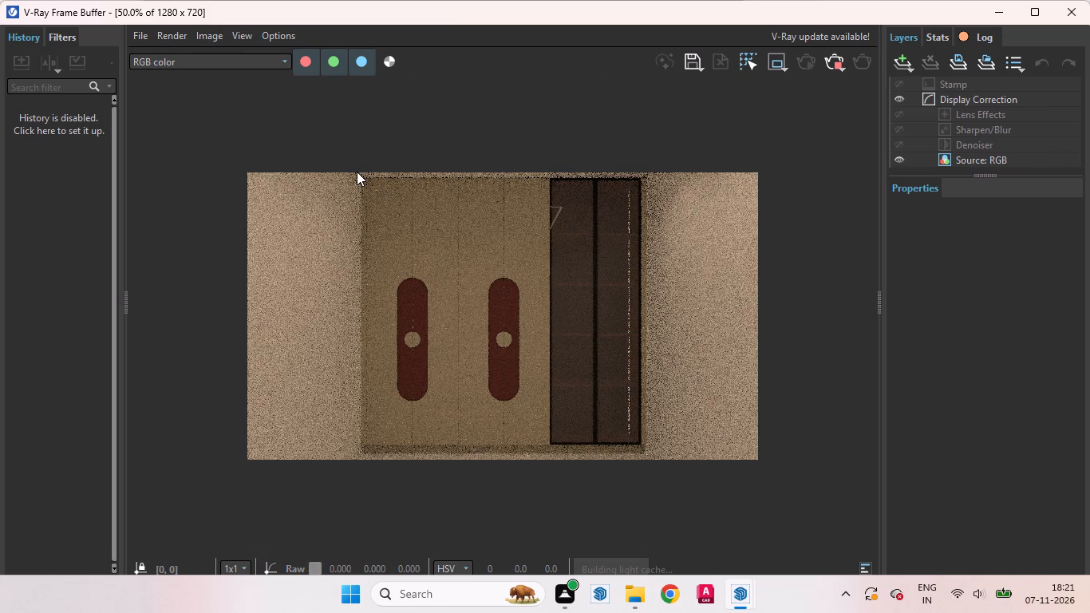
drag(357, 172, 575, 457)
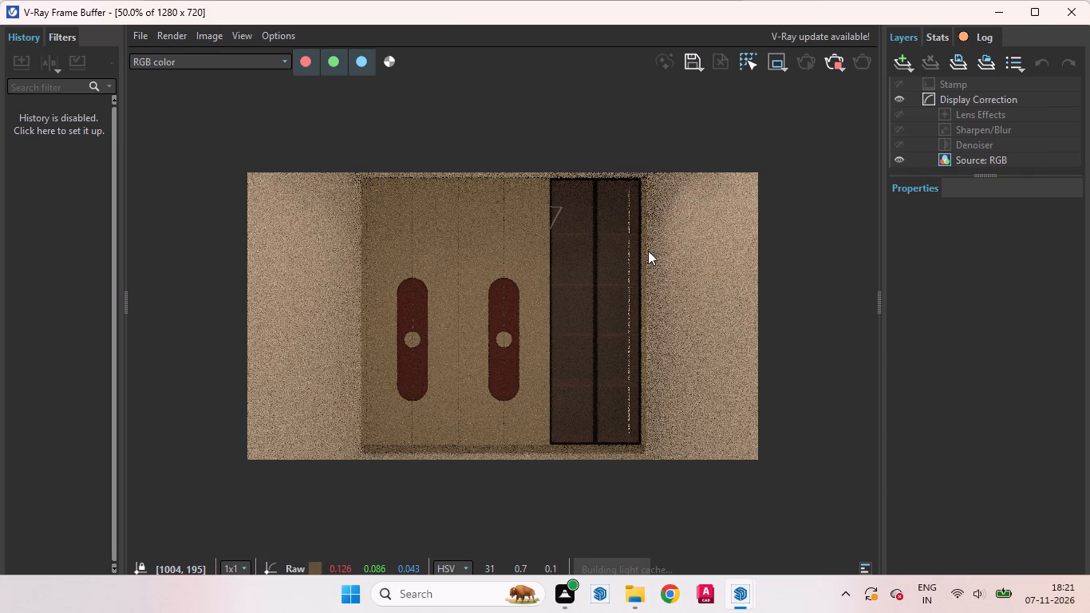
drag(638, 251, 618, 246)
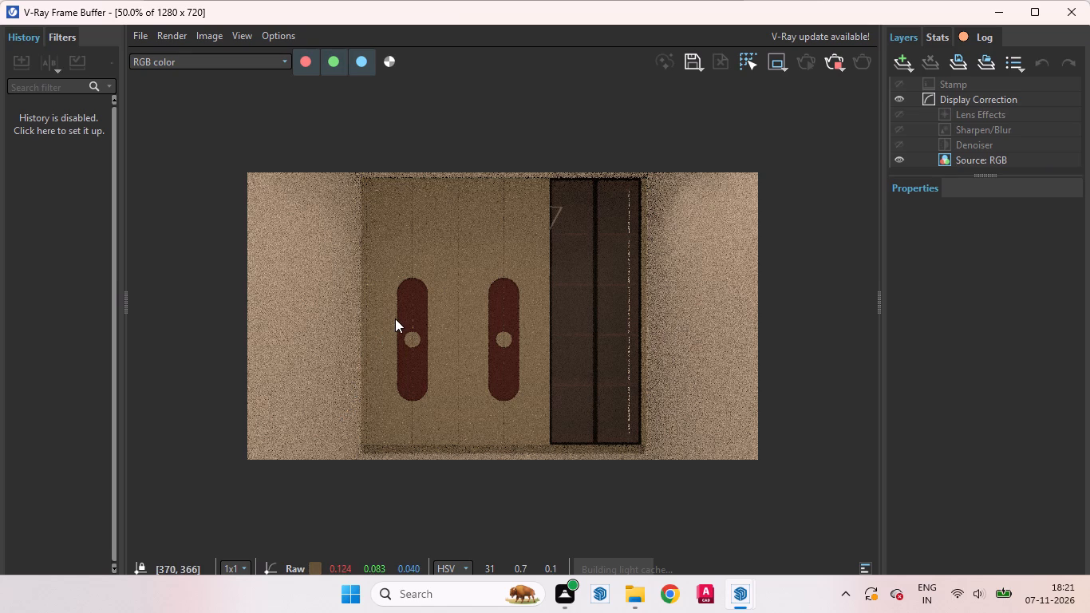
scroll(397, 322, up, 3)
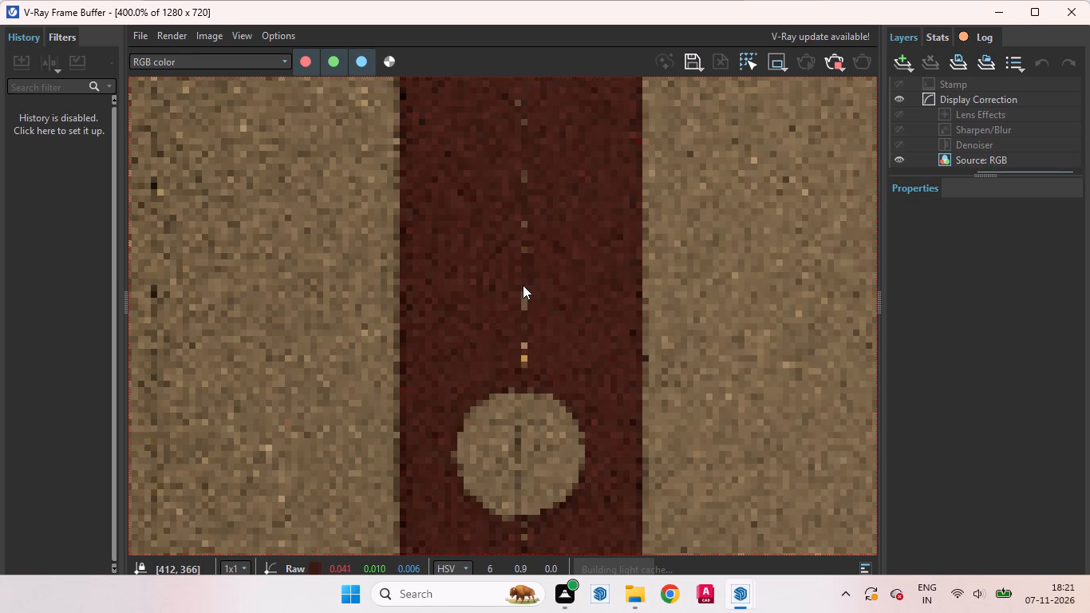
scroll(529, 281, down, 3)
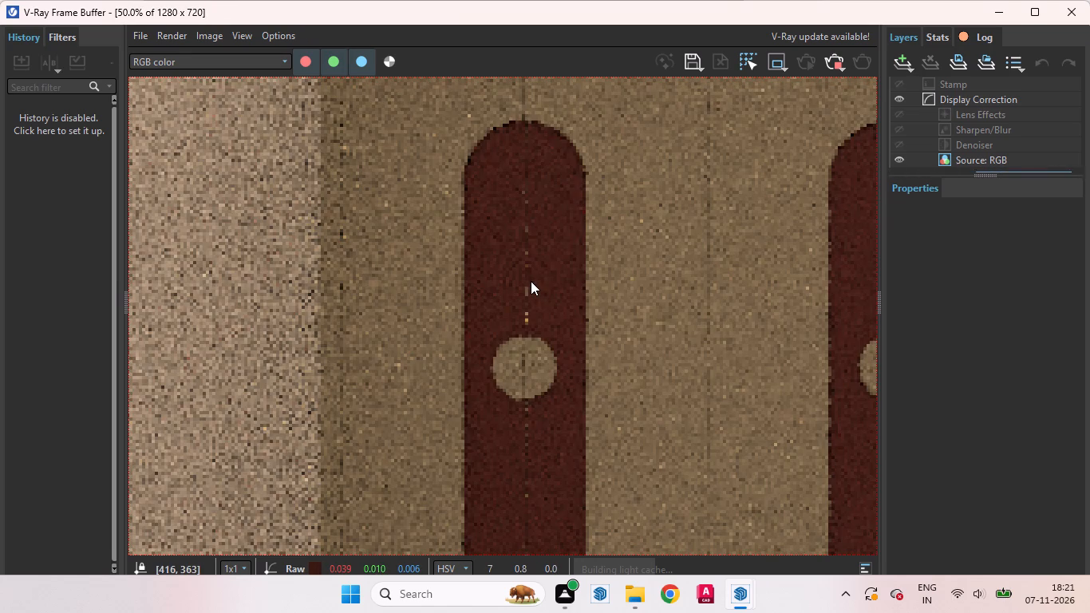
scroll(531, 281, down, 1)
scroll(501, 298, up, 2)
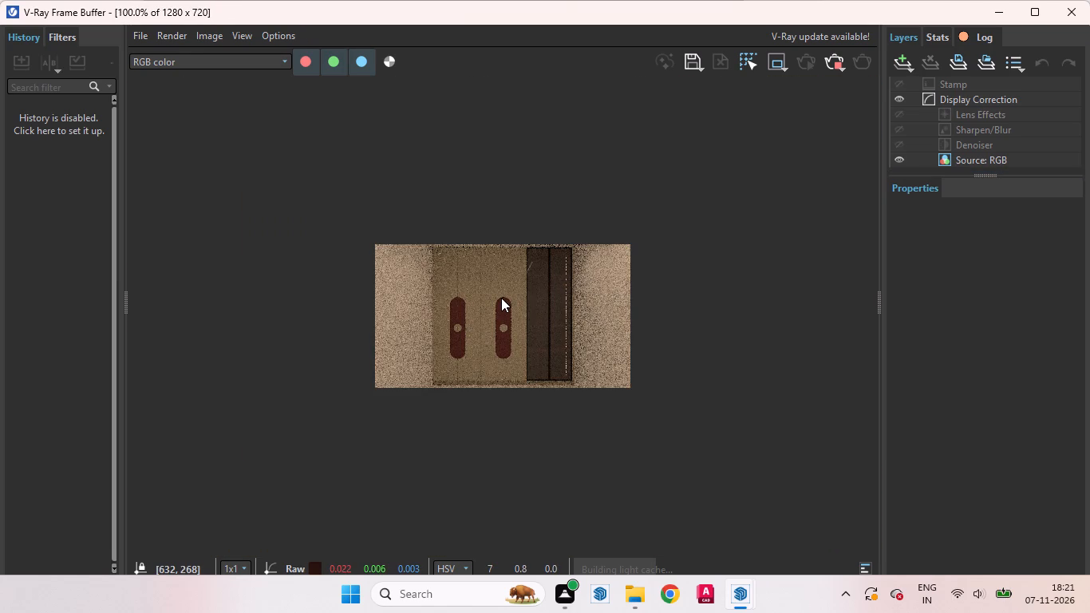
scroll(714, 317, down, 1)
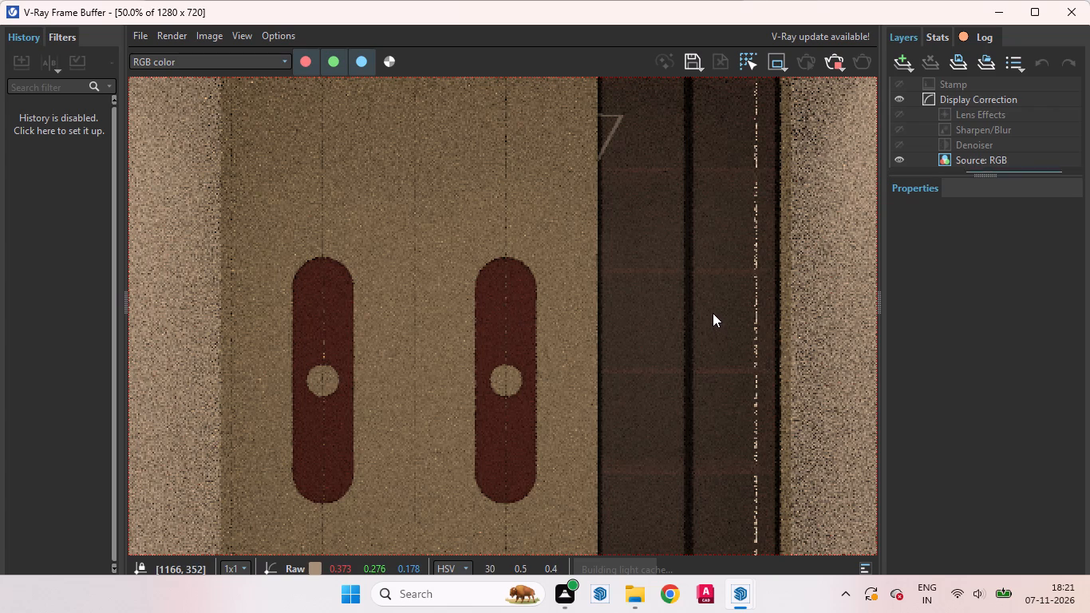
scroll(593, 164, up, 1)
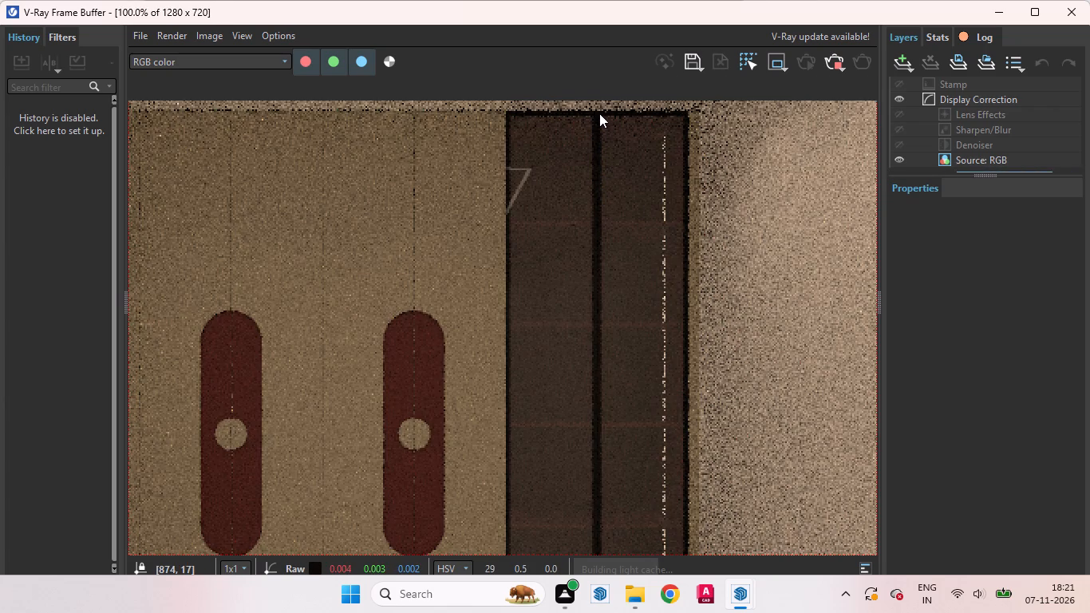
scroll(599, 113, up, 1)
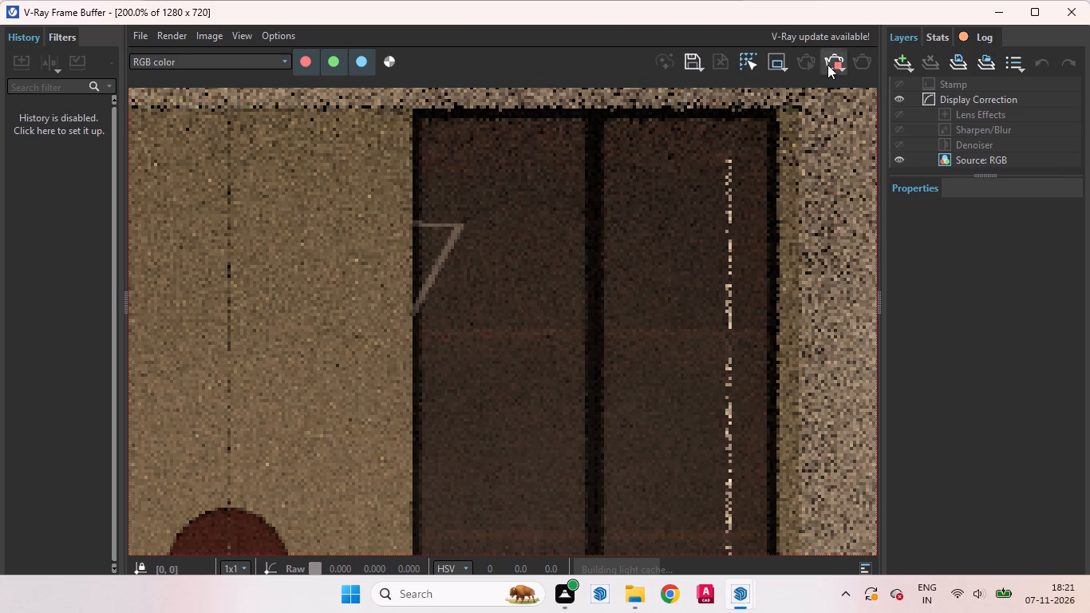
Sample the black glass-door frame's material in the model and inspect the Color M09 diffuse and reflection settings in the V-Ray Asset Editor.
click(1000, 16)
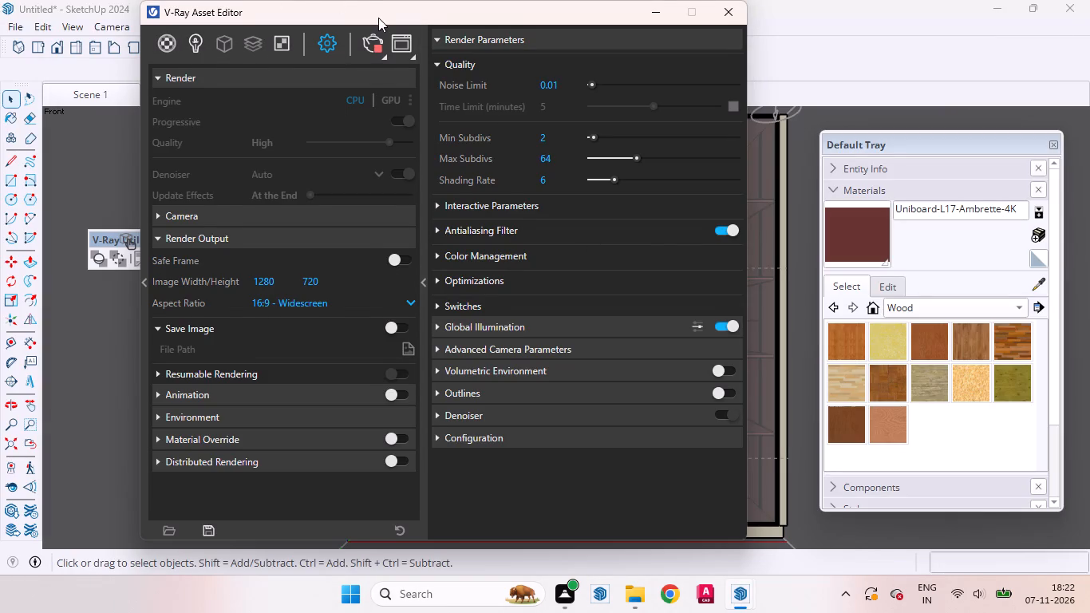
drag(379, 18, 129, 273)
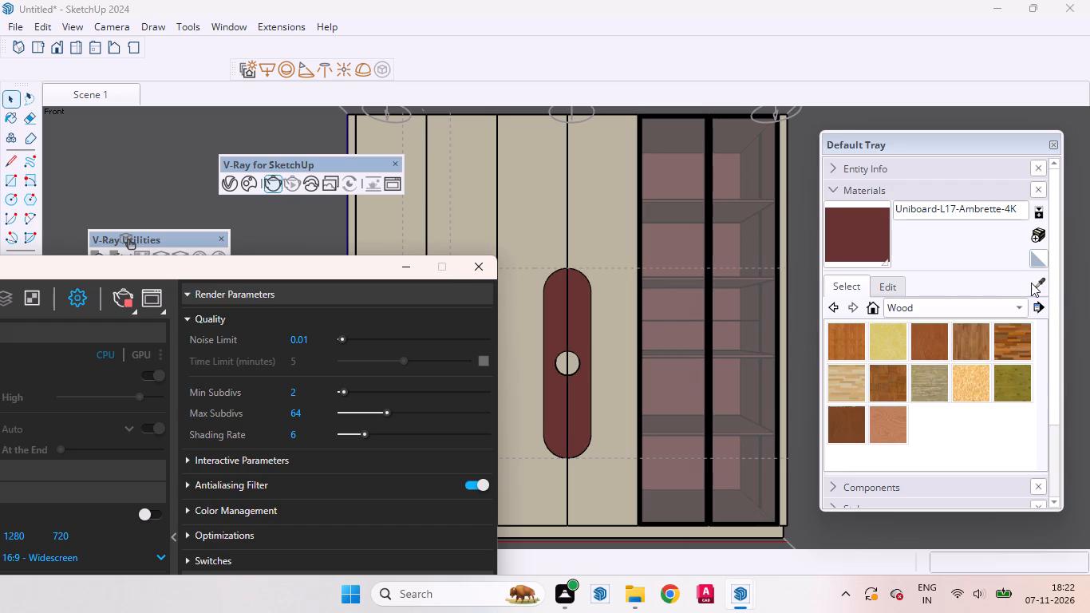
click(1031, 283)
scroll(705, 232, up, 5)
scroll(705, 227, down, 1)
scroll(705, 227, up, 15)
scroll(709, 216, down, 1)
scroll(709, 216, up, 6)
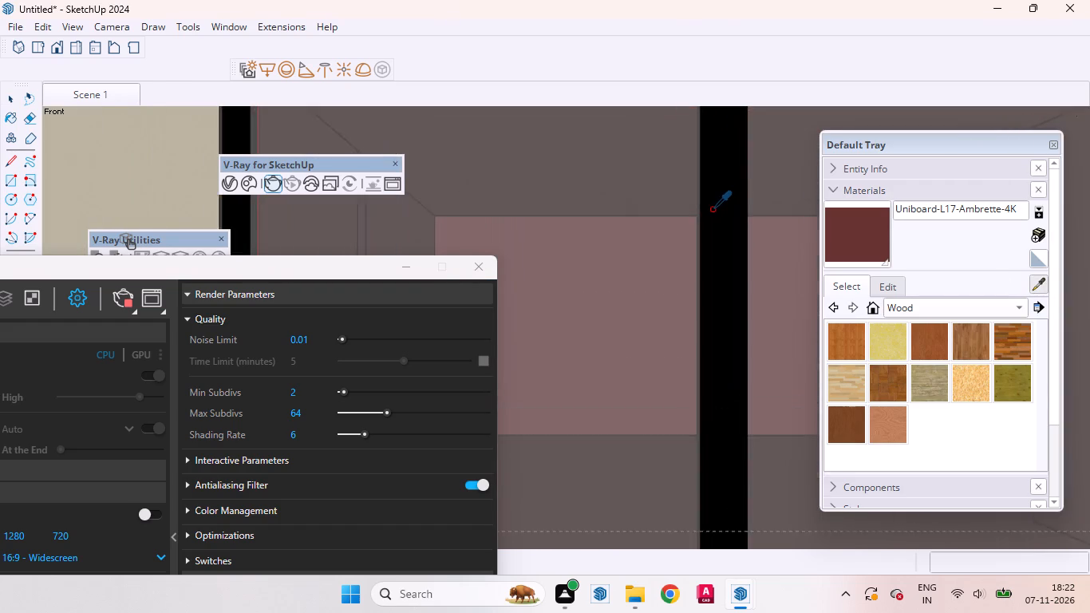
scroll(712, 209, up, 8)
click(713, 208)
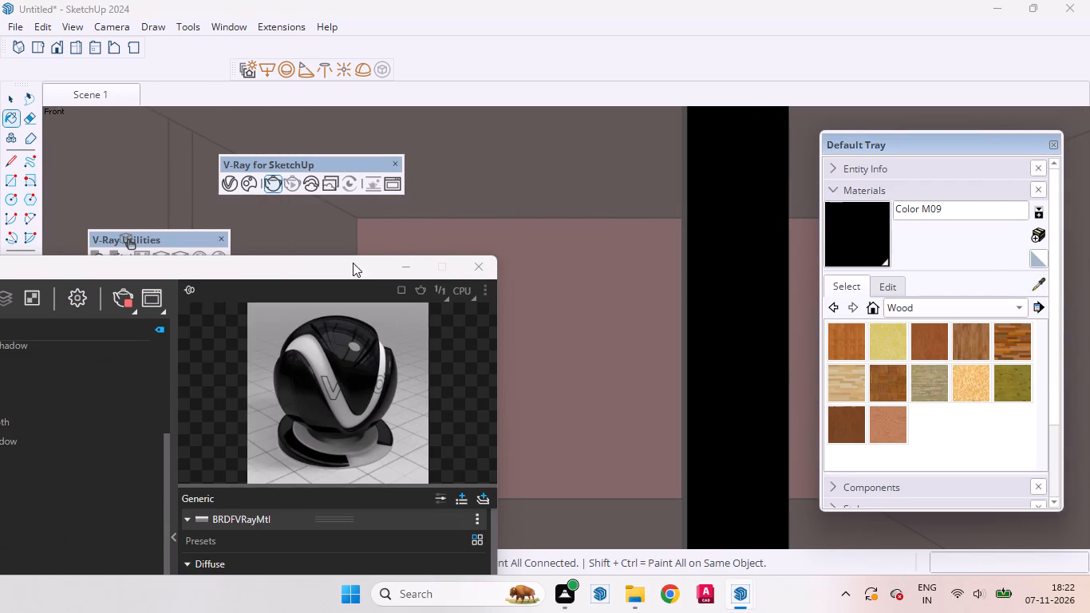
drag(352, 262, 527, 26)
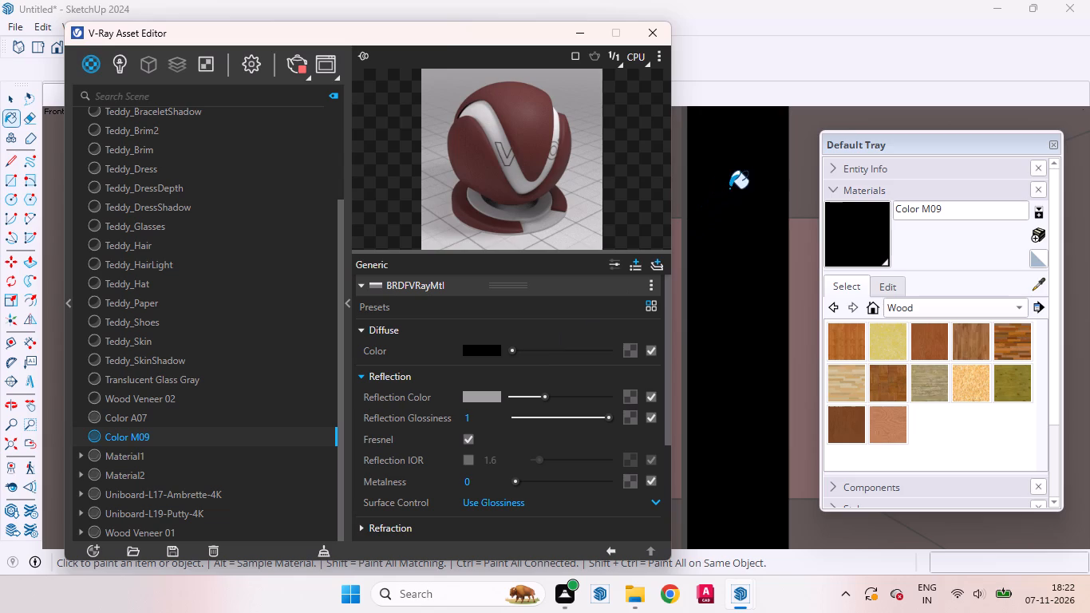
click(438, 25)
click(348, 299)
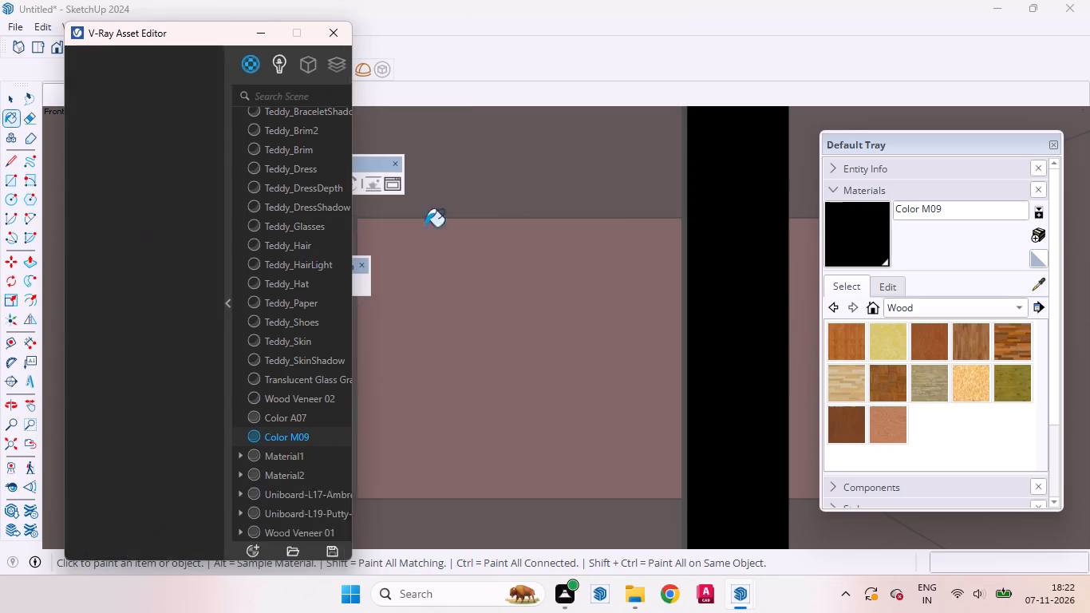
click(149, 406)
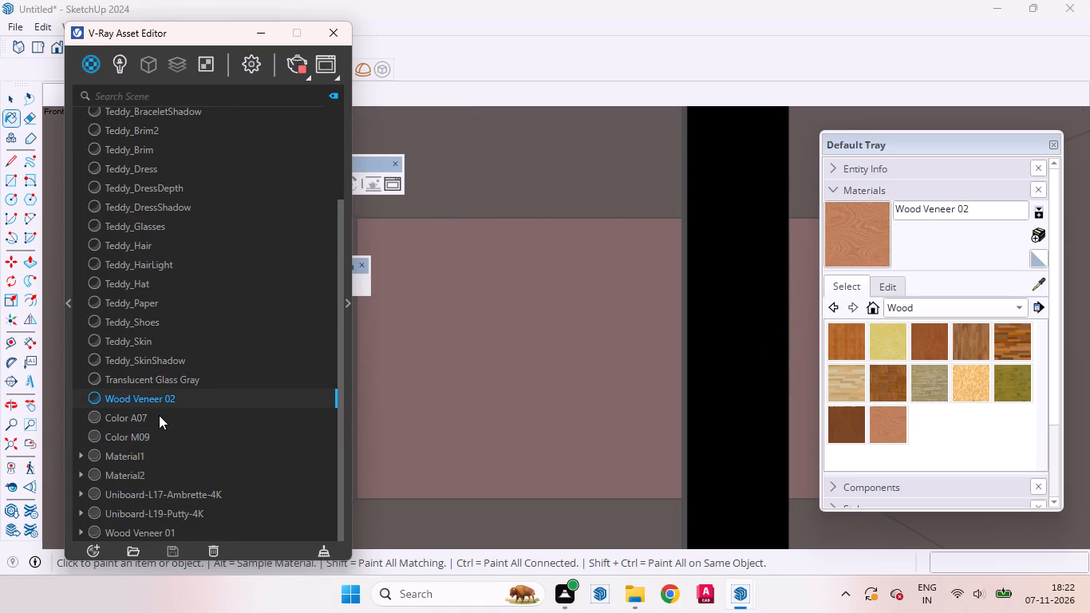
click(160, 433)
click(347, 303)
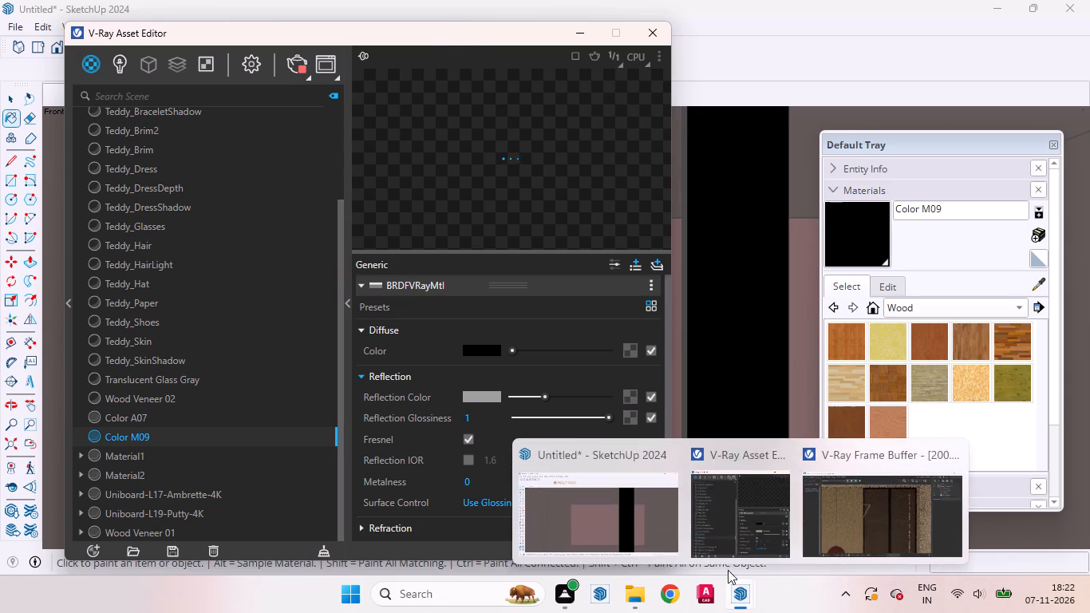
Return to the V-Ray Frame Buffer and examine the progressing wardrobe render, both the whole image and close-up details.
click(819, 528)
scroll(596, 262, down, 1)
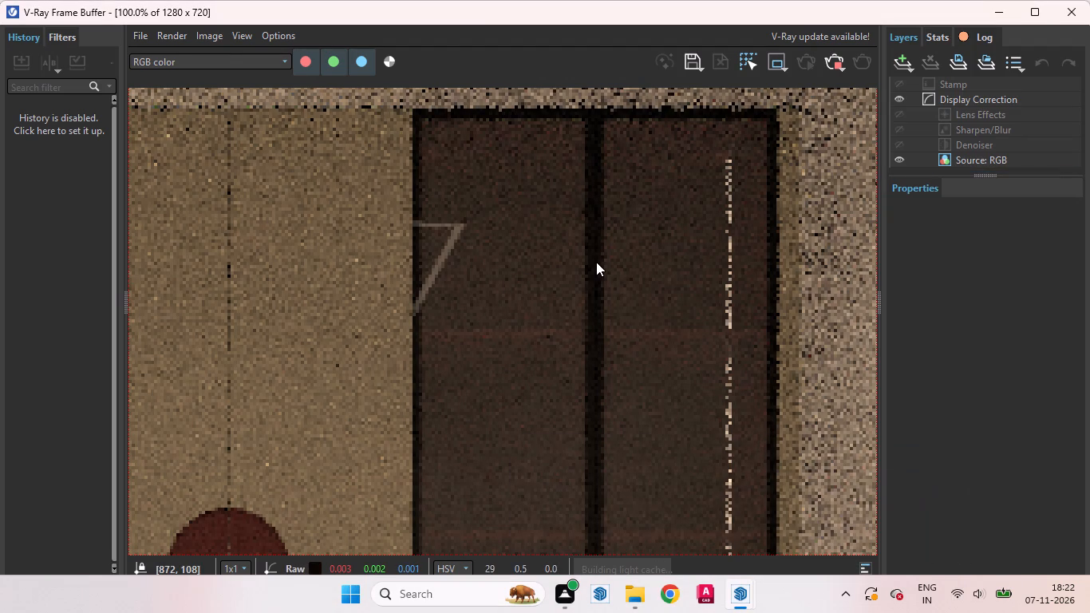
scroll(596, 262, down, 1)
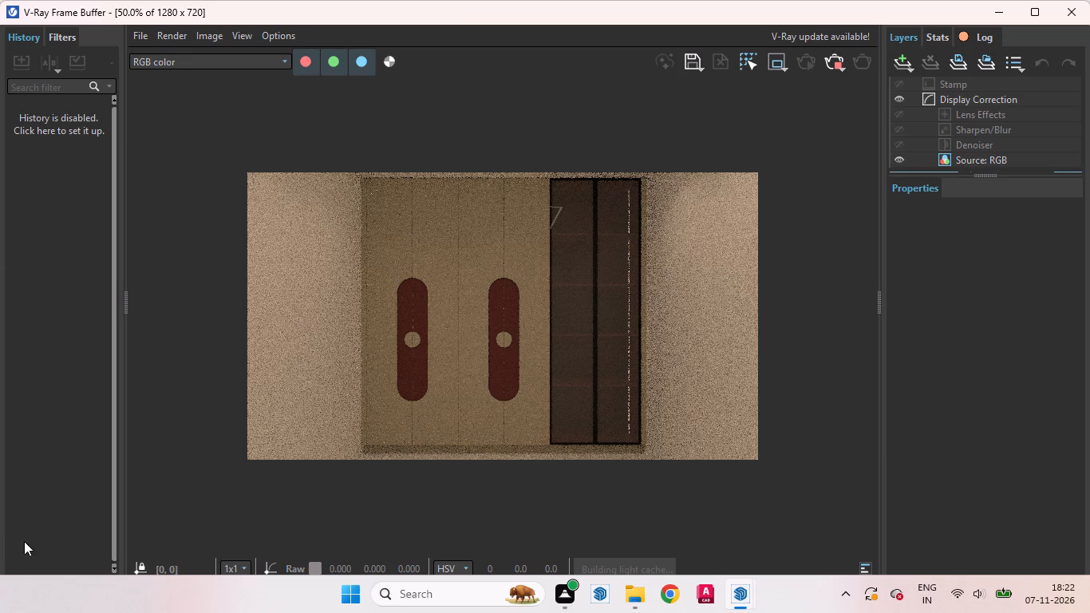
scroll(365, 348, up, 3)
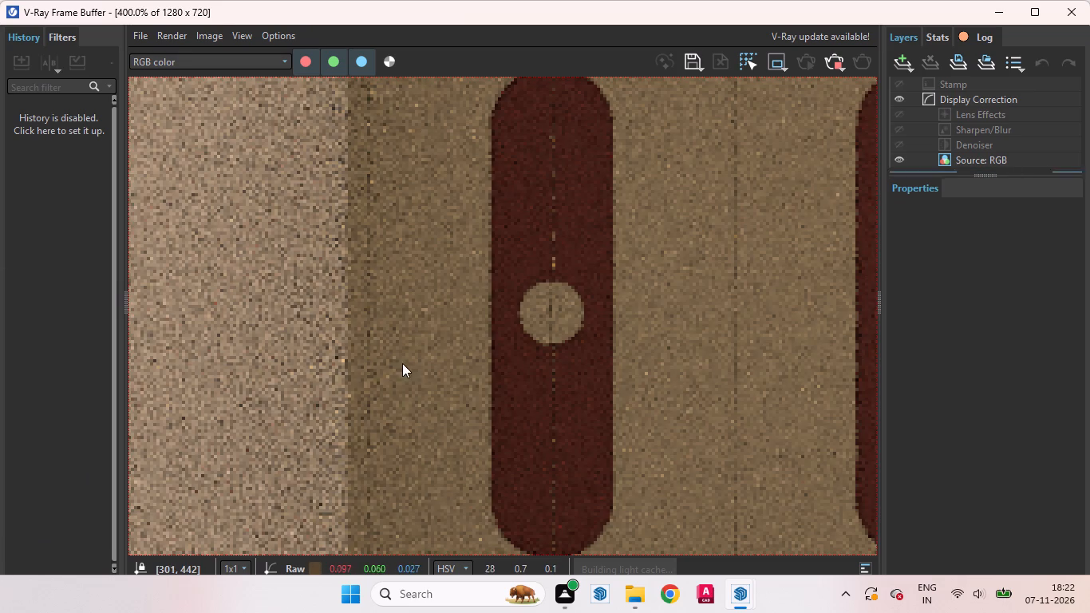
scroll(488, 376, down, 3)
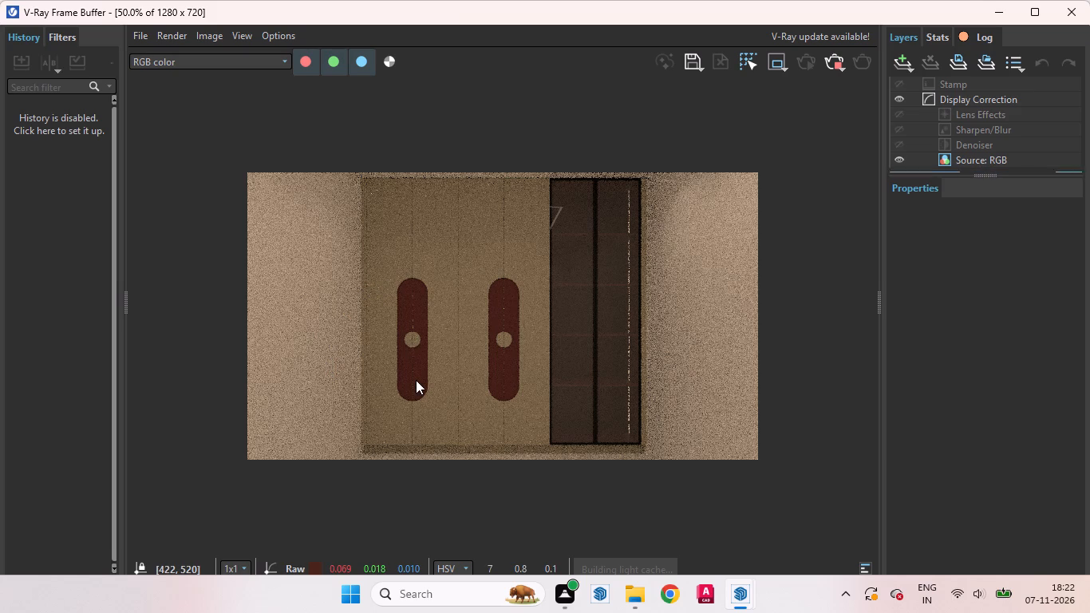
scroll(416, 380, up, 2)
scroll(416, 380, down, 4)
scroll(417, 269, up, 1)
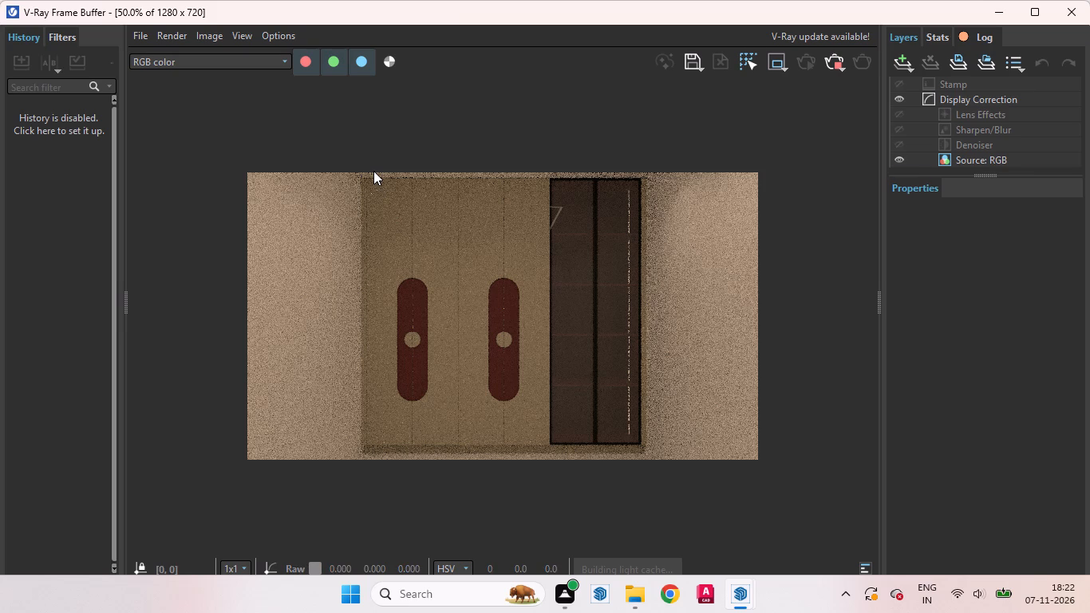
scroll(373, 171, up, 1)
scroll(397, 224, down, 1)
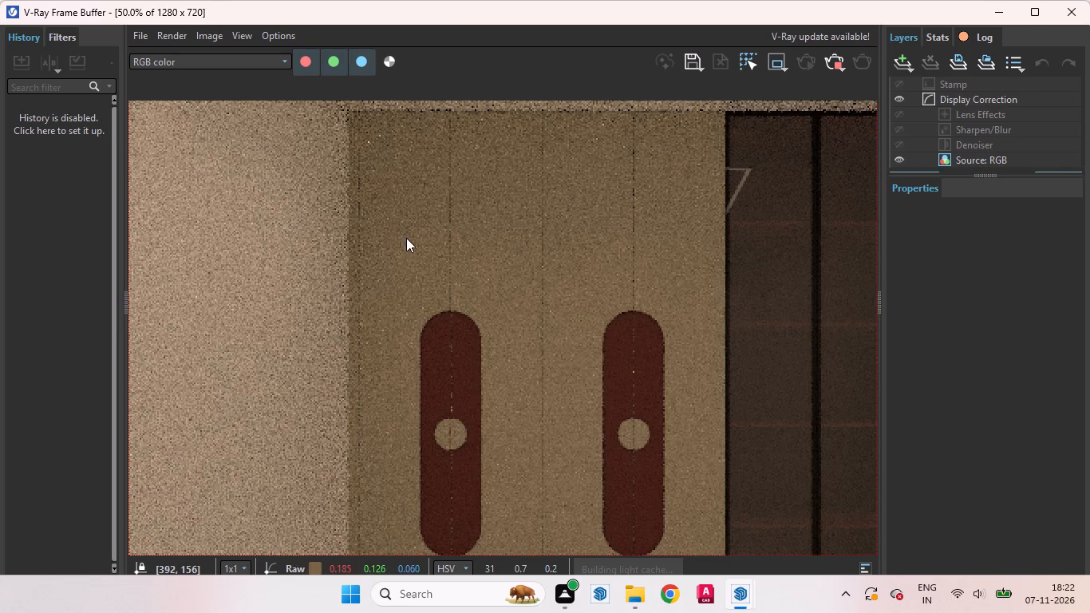
scroll(432, 273, down, 1)
scroll(462, 394, up, 1)
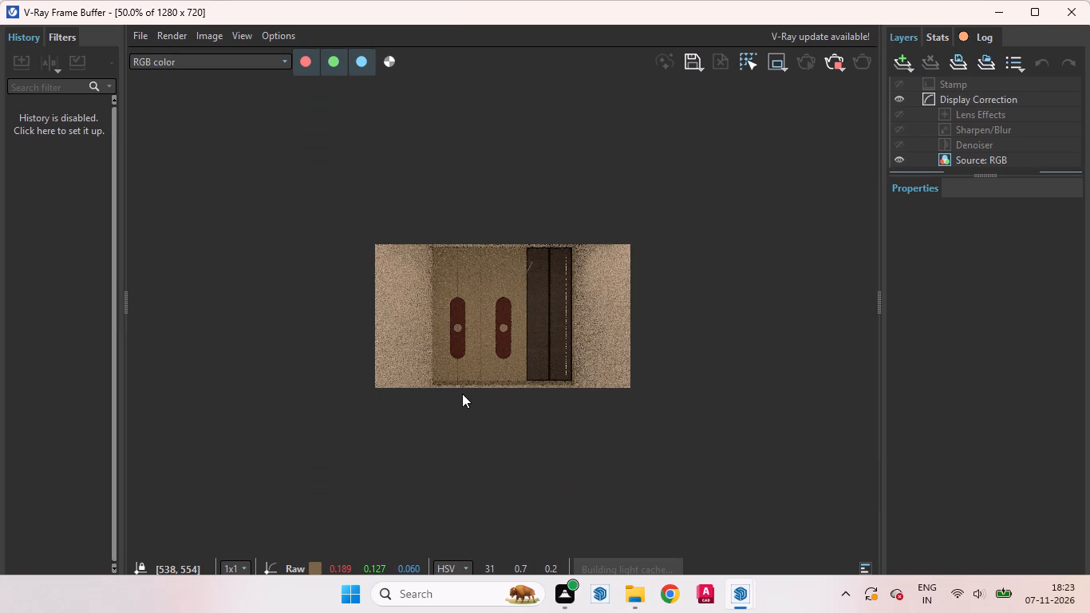
scroll(465, 367, up, 4)
scroll(465, 366, down, 1)
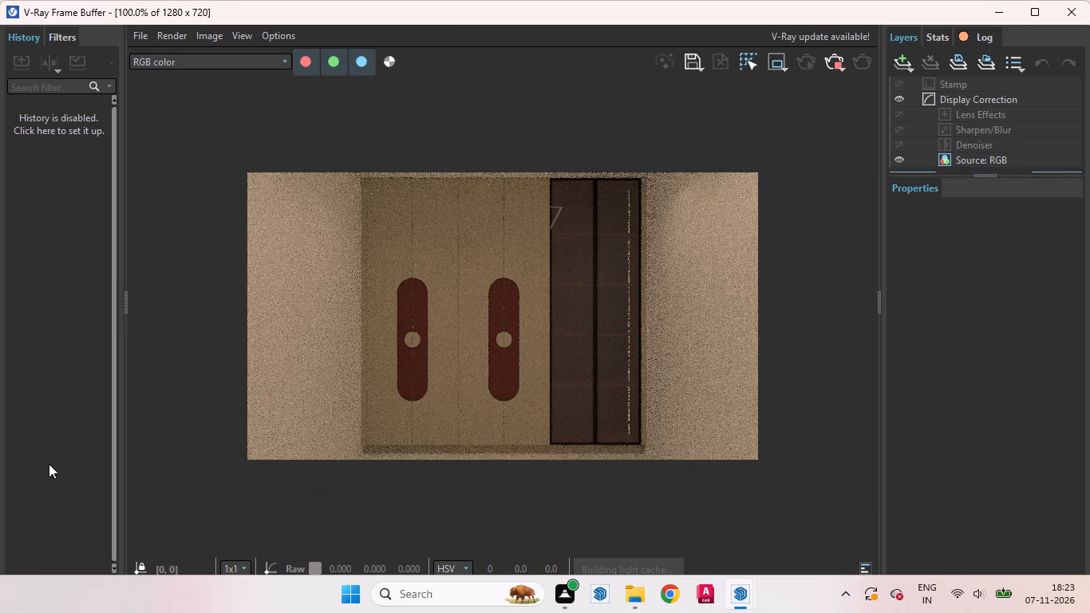
scroll(752, 363, down, 4)
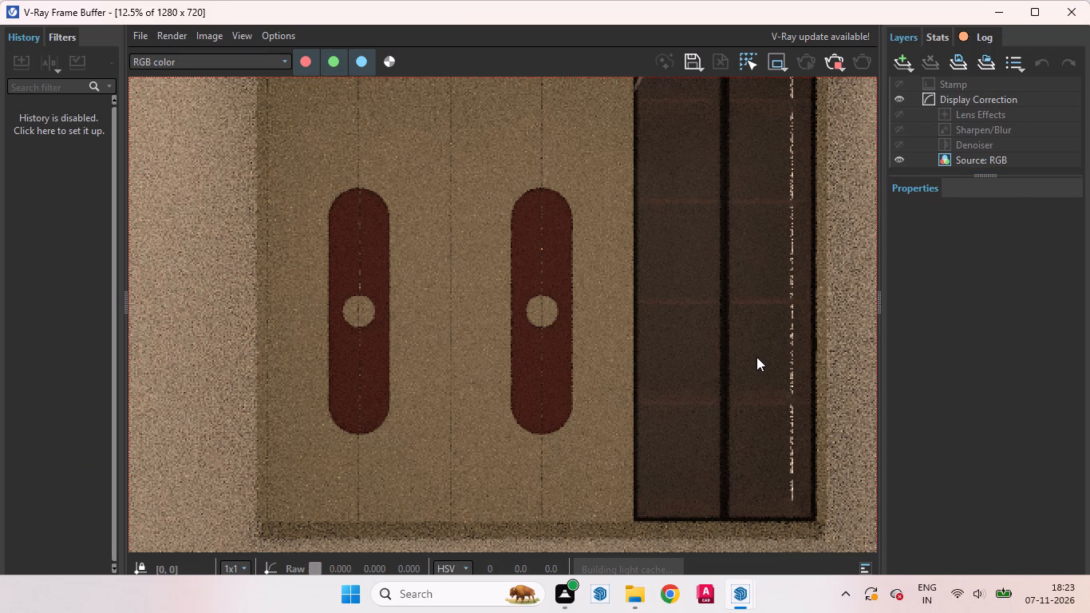
scroll(757, 342, down, 1)
scroll(473, 309, up, 1)
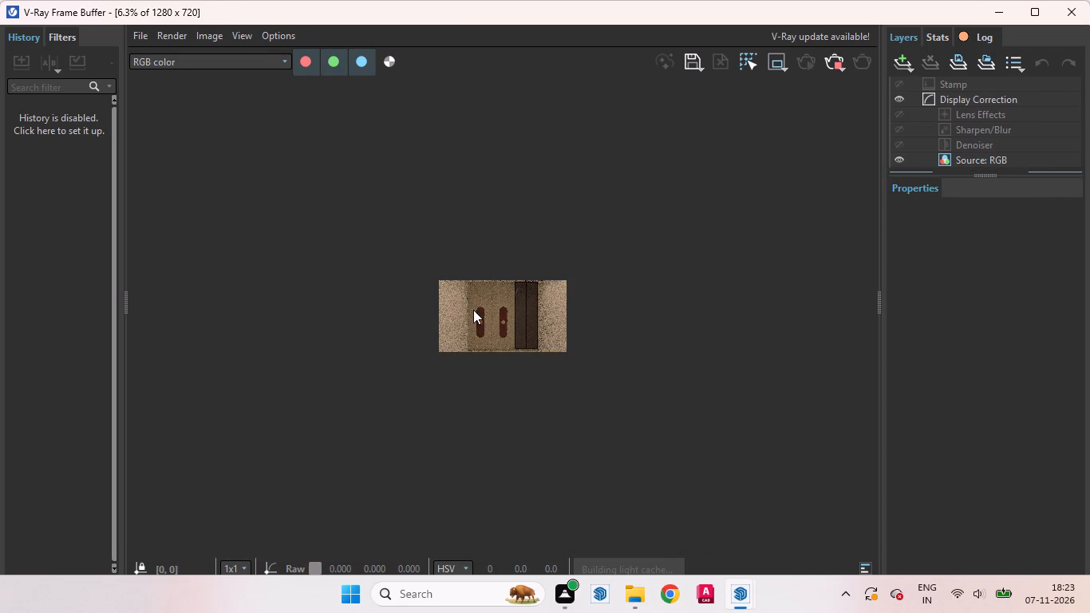
scroll(473, 310, up, 5)
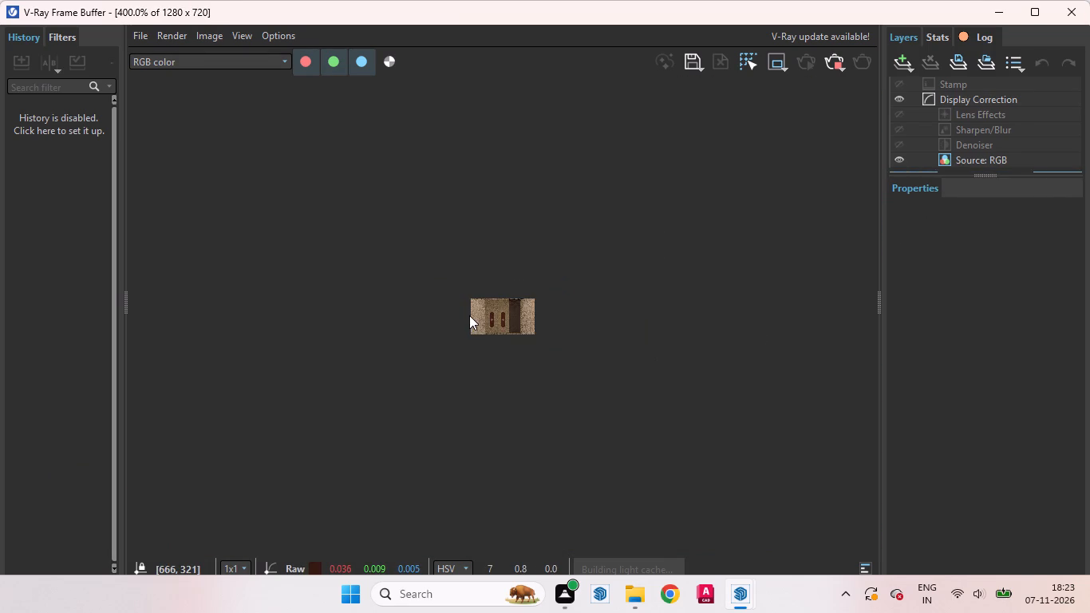
Examine the in-progress wardrobe render, comparing close-ups of the red handle panel and dark glass doors with the whole image.
scroll(516, 310, up, 3)
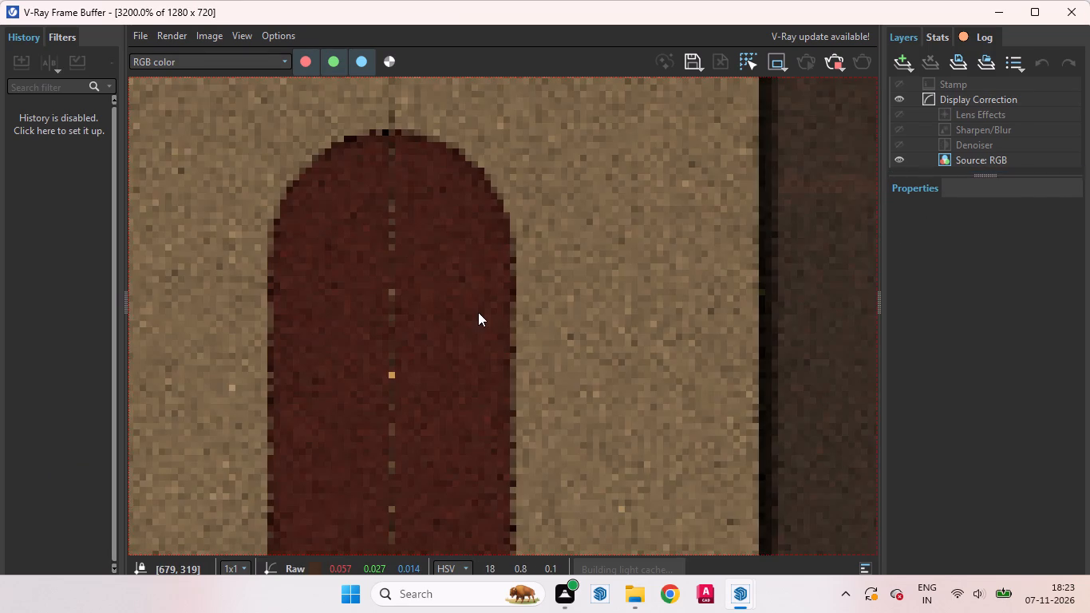
scroll(533, 309, down, 3)
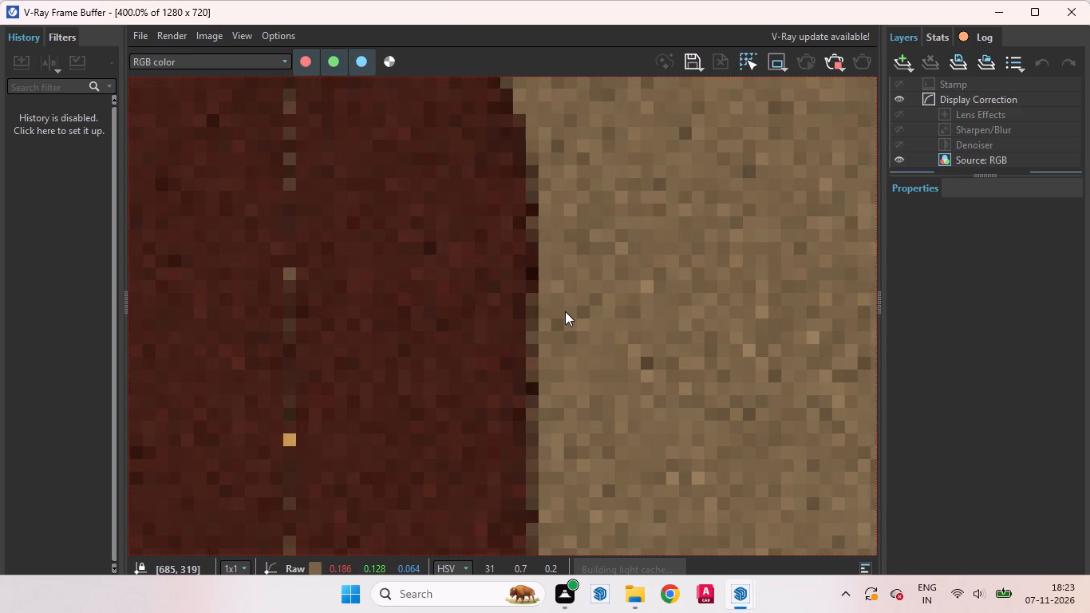
scroll(565, 311, down, 3)
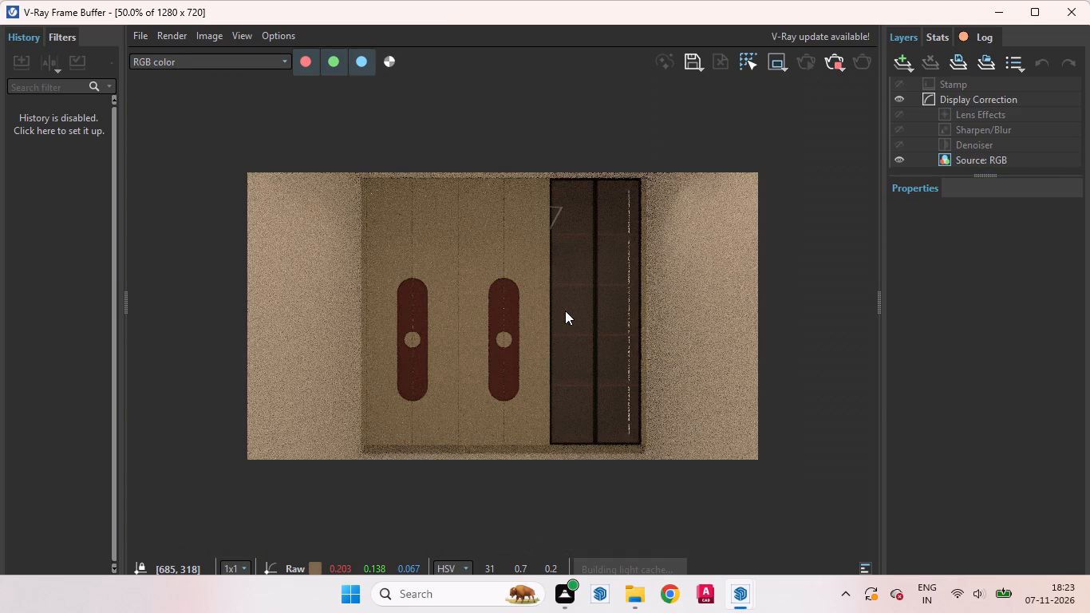
scroll(597, 304, up, 1)
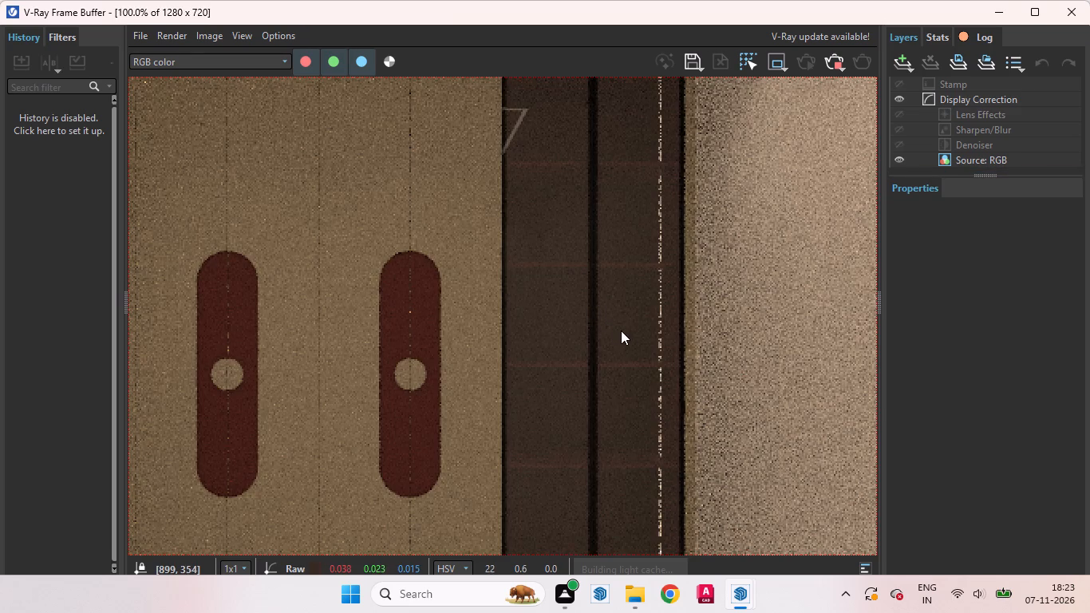
scroll(624, 335, down, 1)
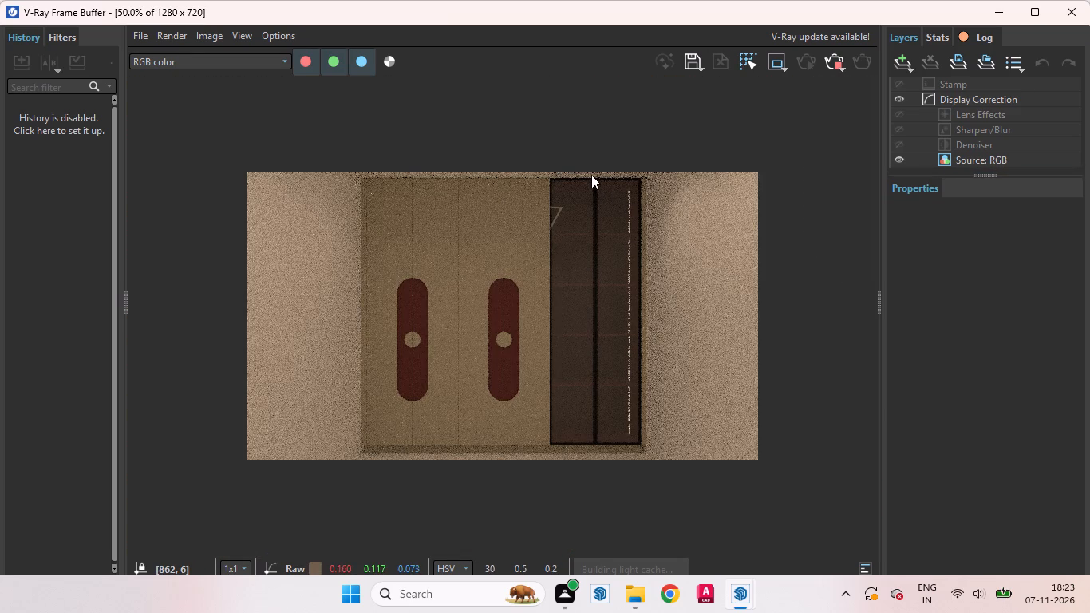
scroll(591, 175, up, 1)
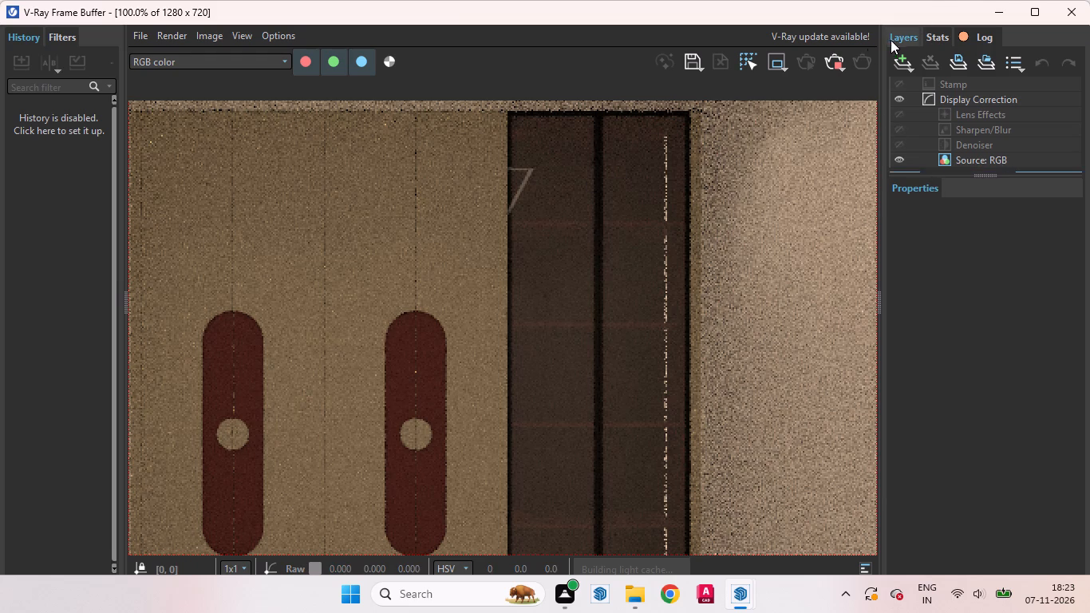
Stop the running V-Ray render and minimize the frame buffer to get back to the model.
click(835, 61)
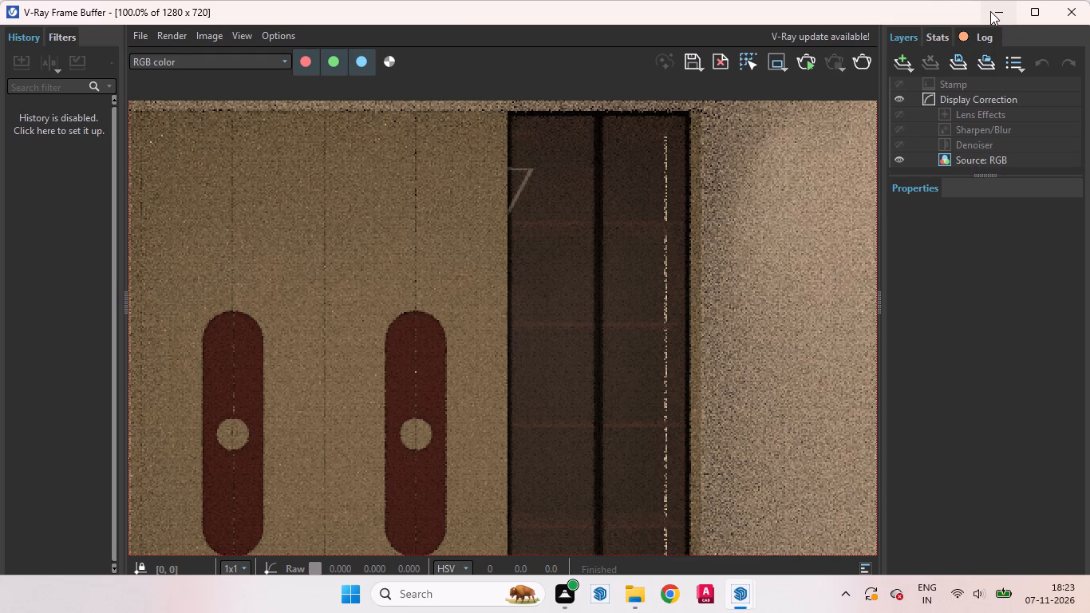
click(990, 11)
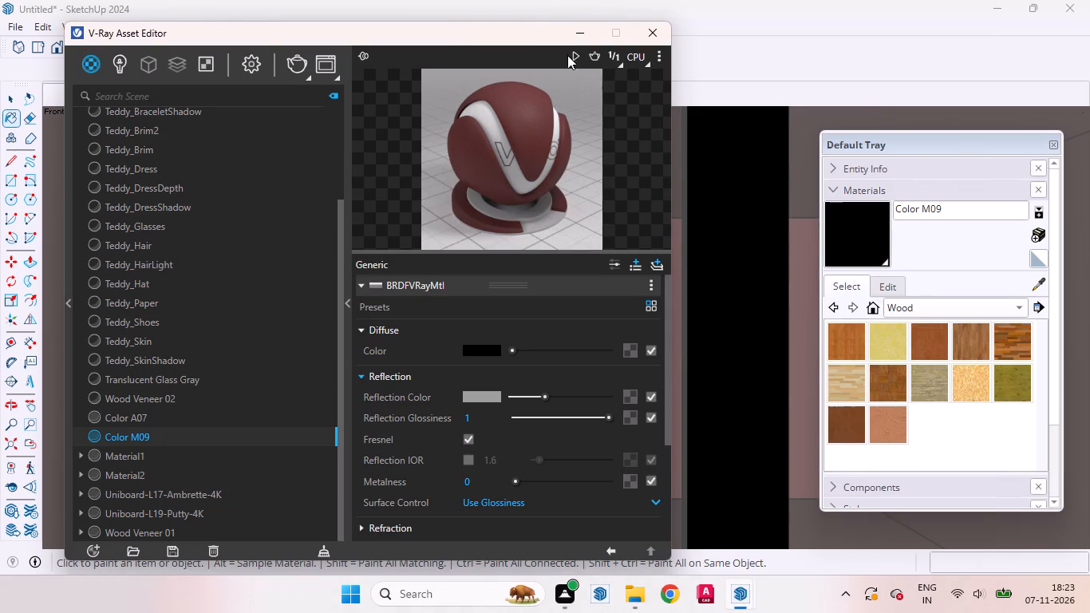
Check the Translucent Glass Gray material, and sample the black glass-door frame to inspect its V-Ray material settings.
drag(524, 37, 792, 21)
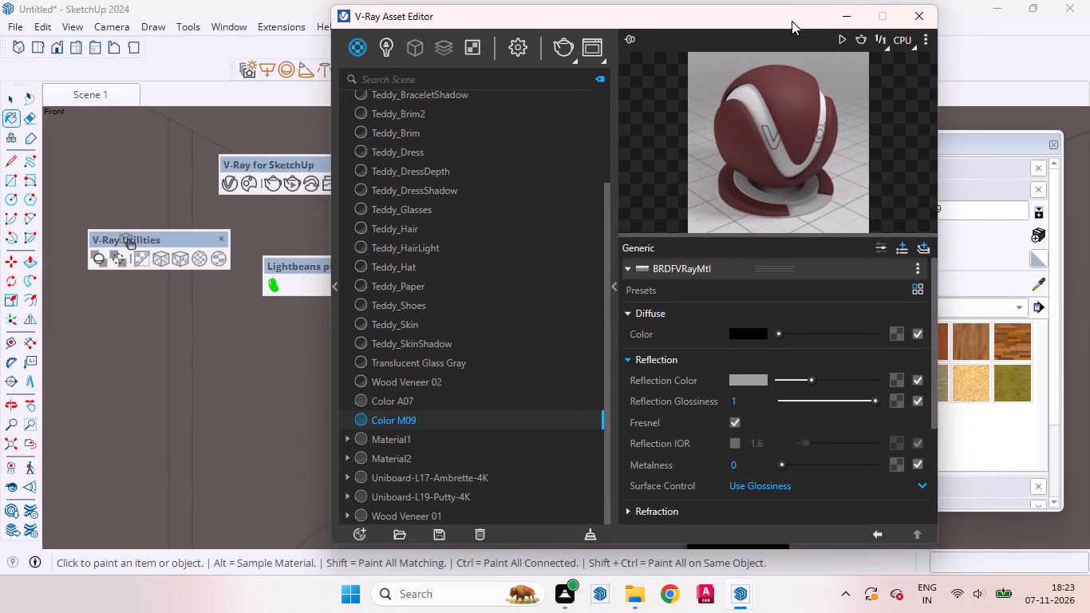
drag(792, 21, 667, 77)
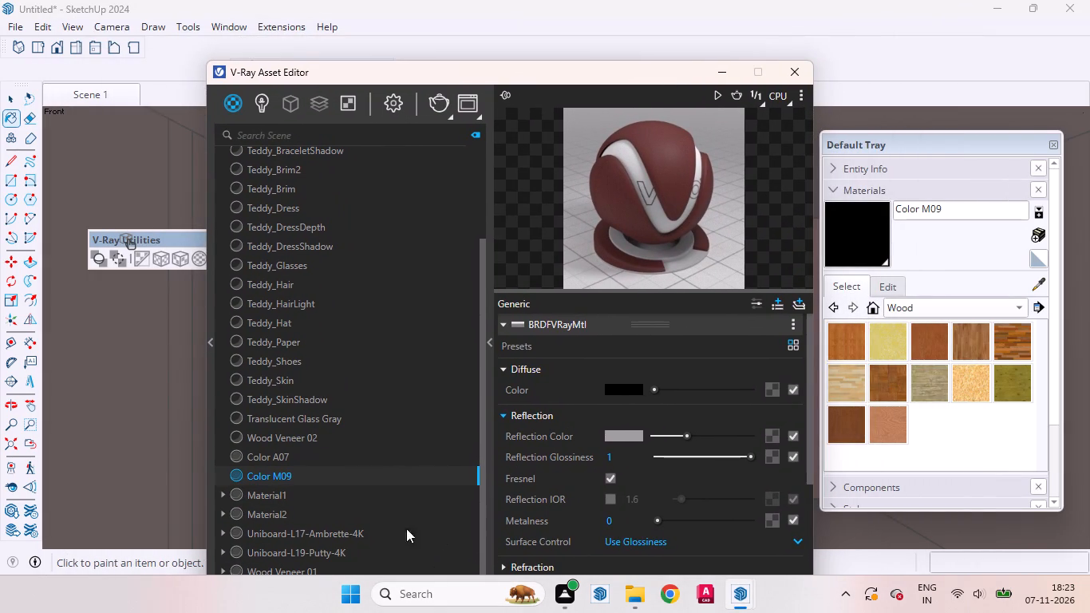
click(450, 416)
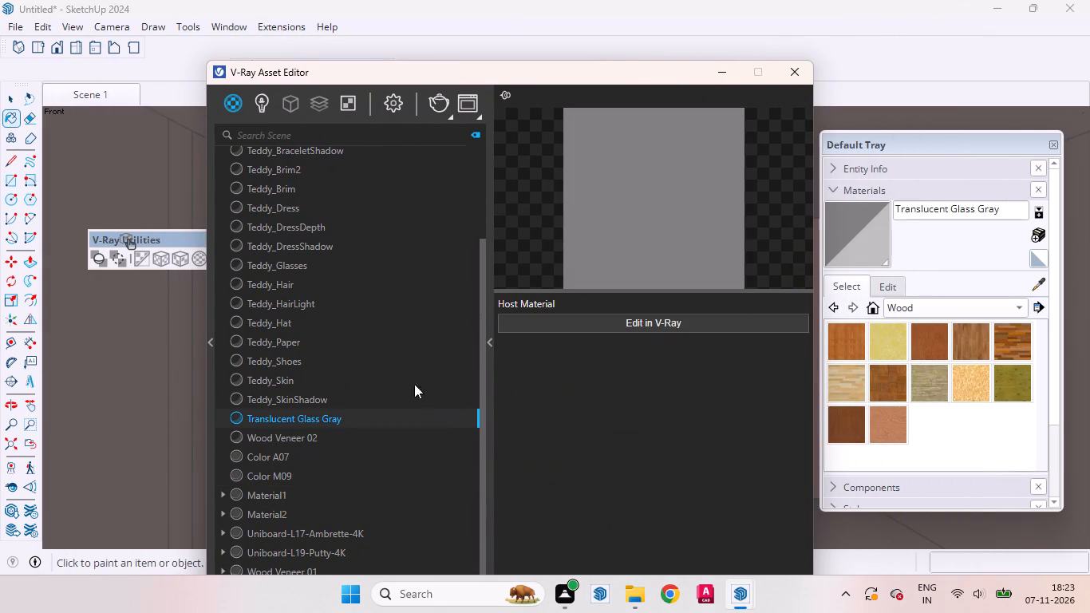
drag(627, 74, 531, 318)
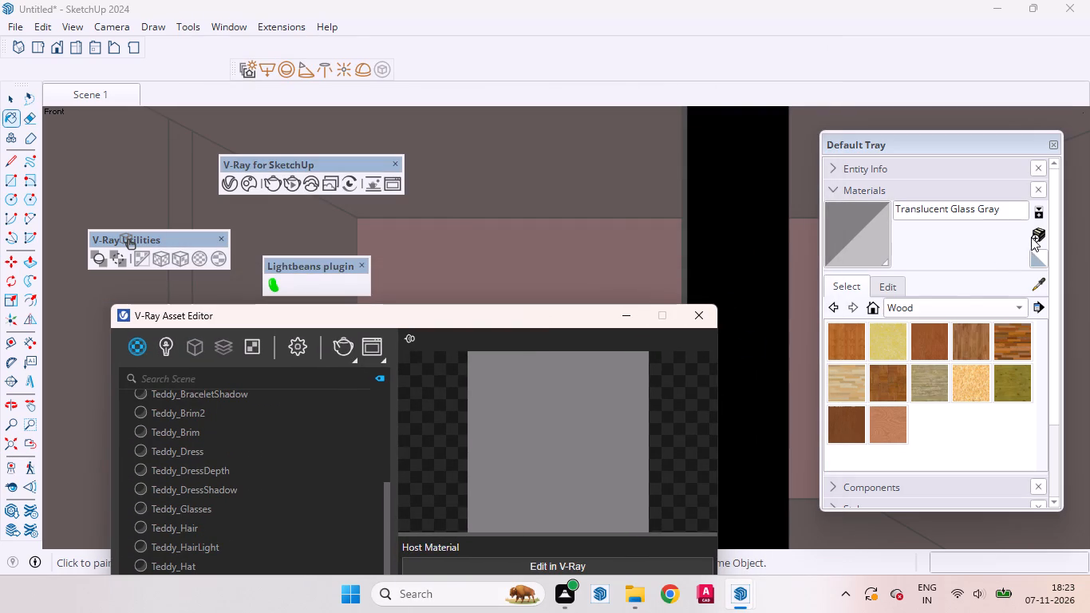
click(1035, 284)
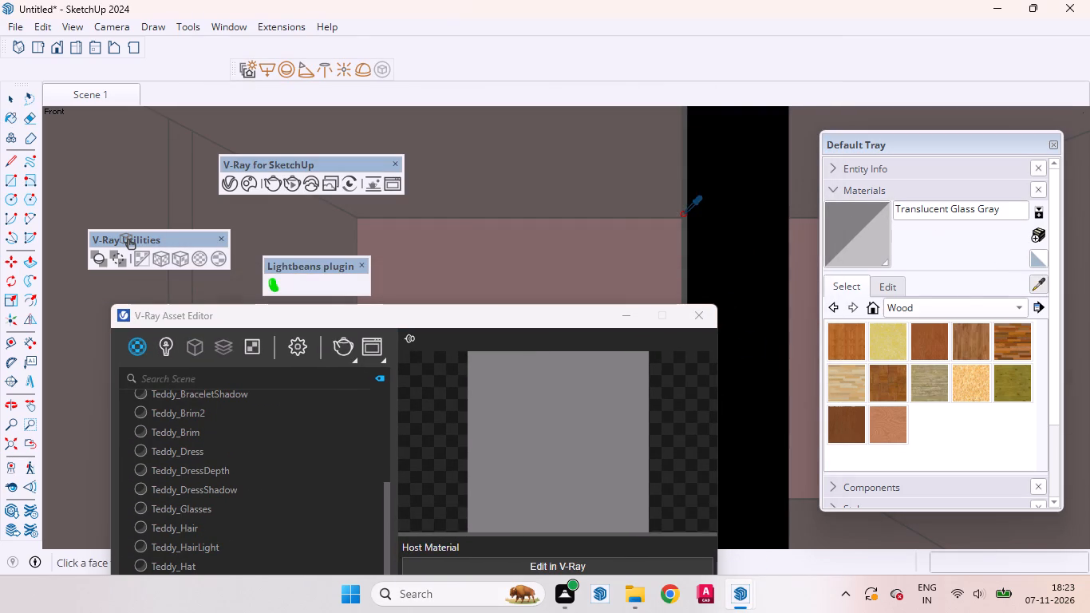
click(734, 224)
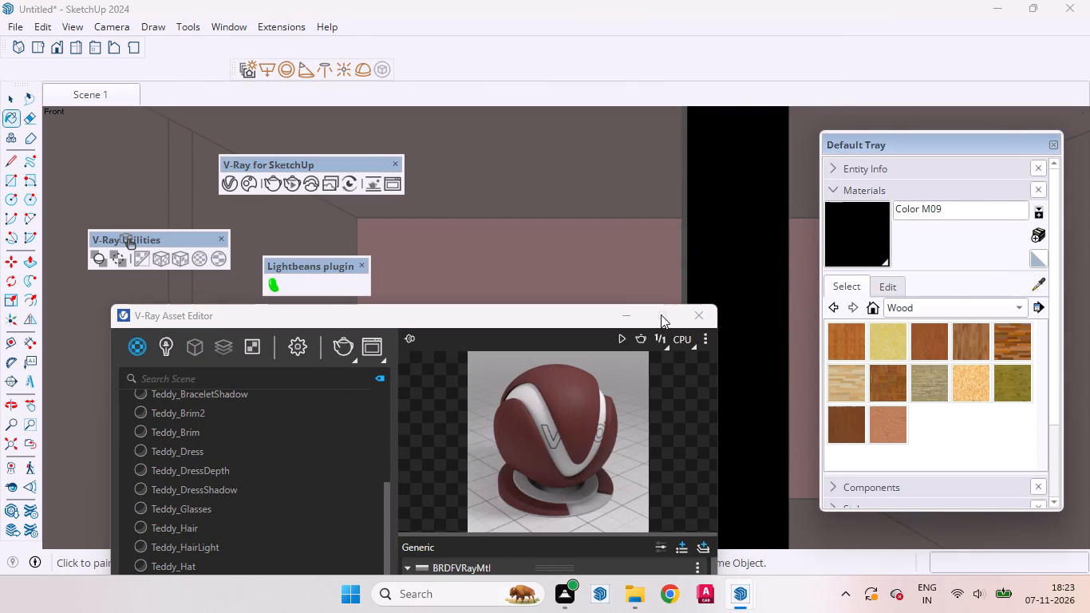
drag(578, 310, 637, 123)
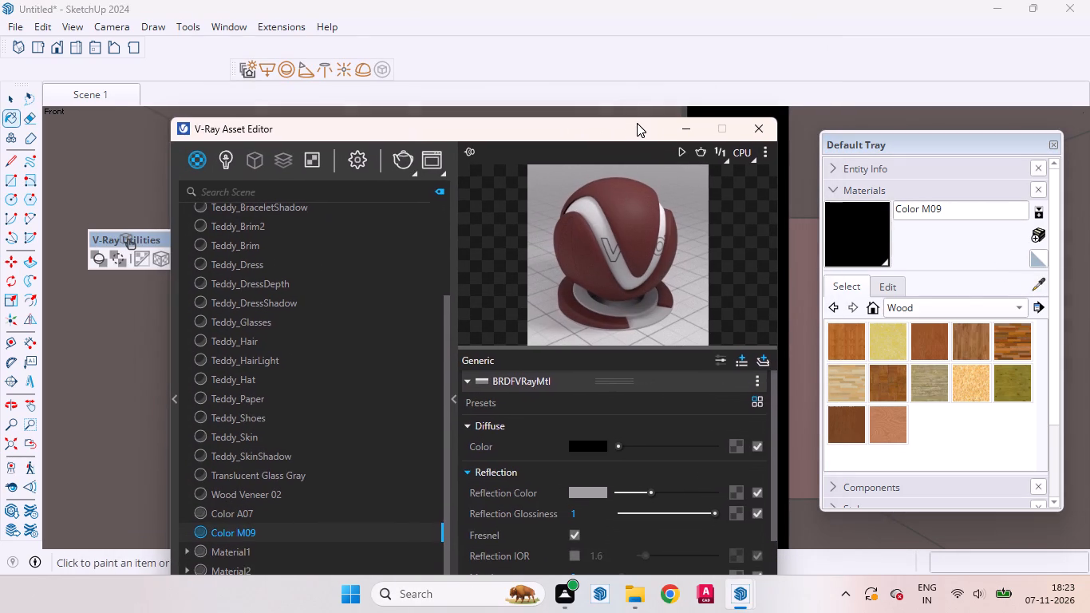
drag(637, 123, 607, 97)
Browse the scene's material list from Wood Veneer 02 through the Teddy materials, previewing each one in the V-Ray Asset Editor.
click(341, 478)
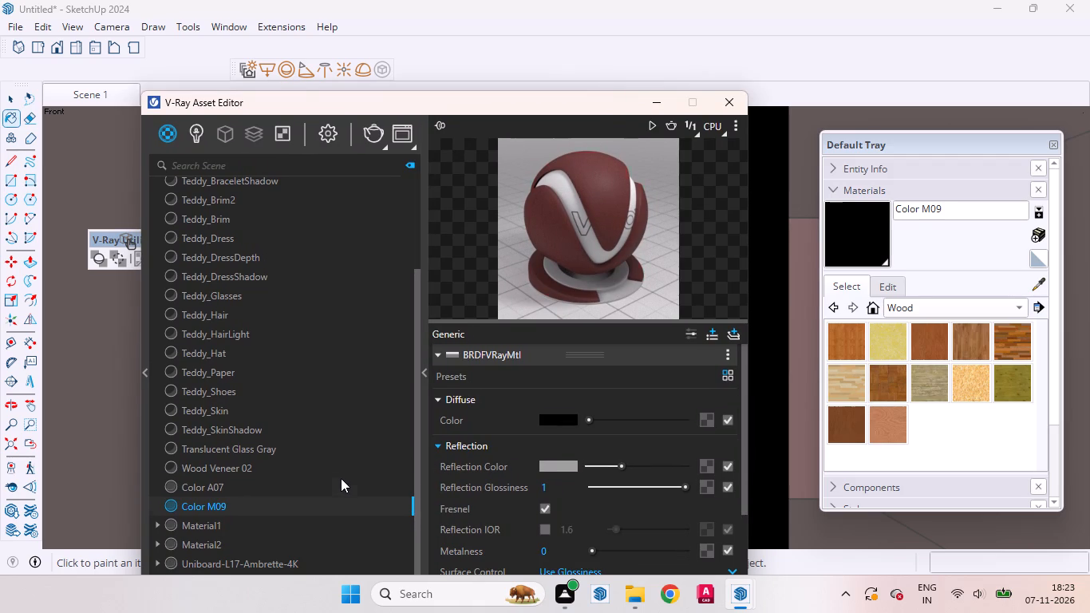
click(333, 460)
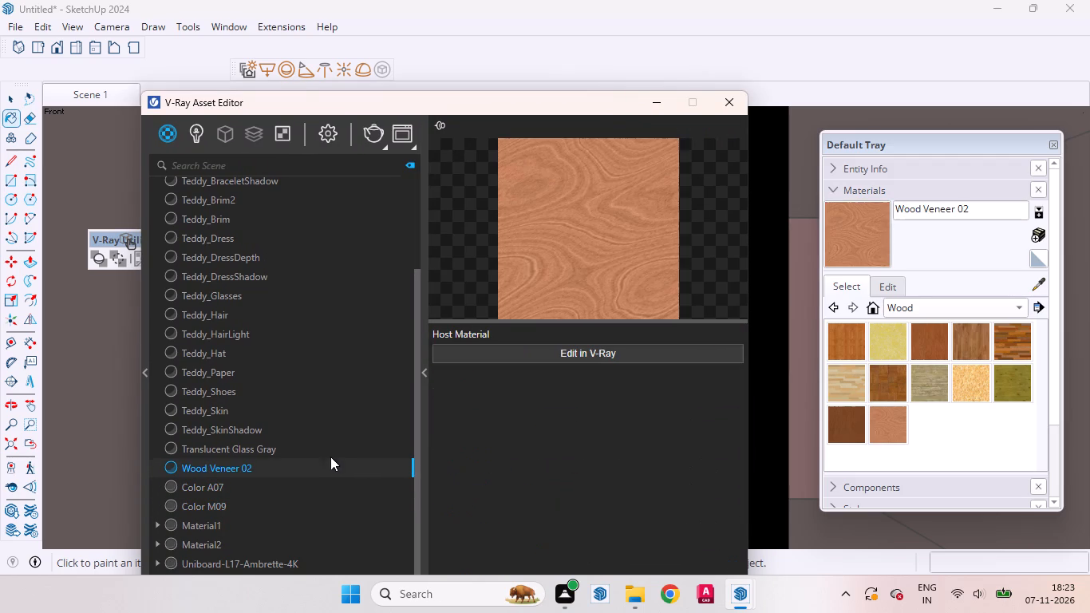
click(323, 443)
click(318, 435)
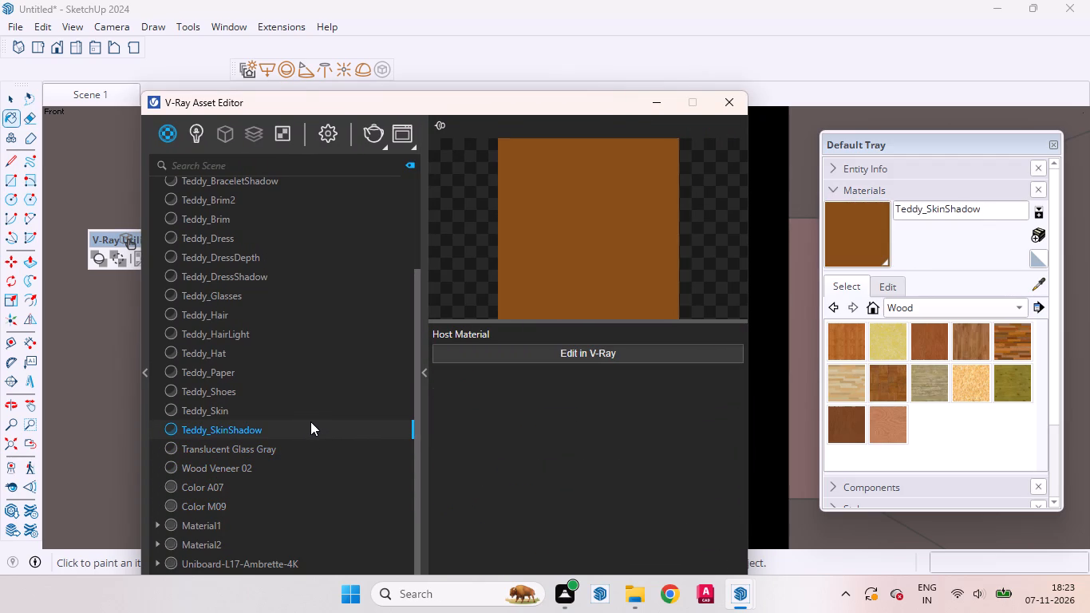
click(308, 420)
click(301, 412)
click(287, 389)
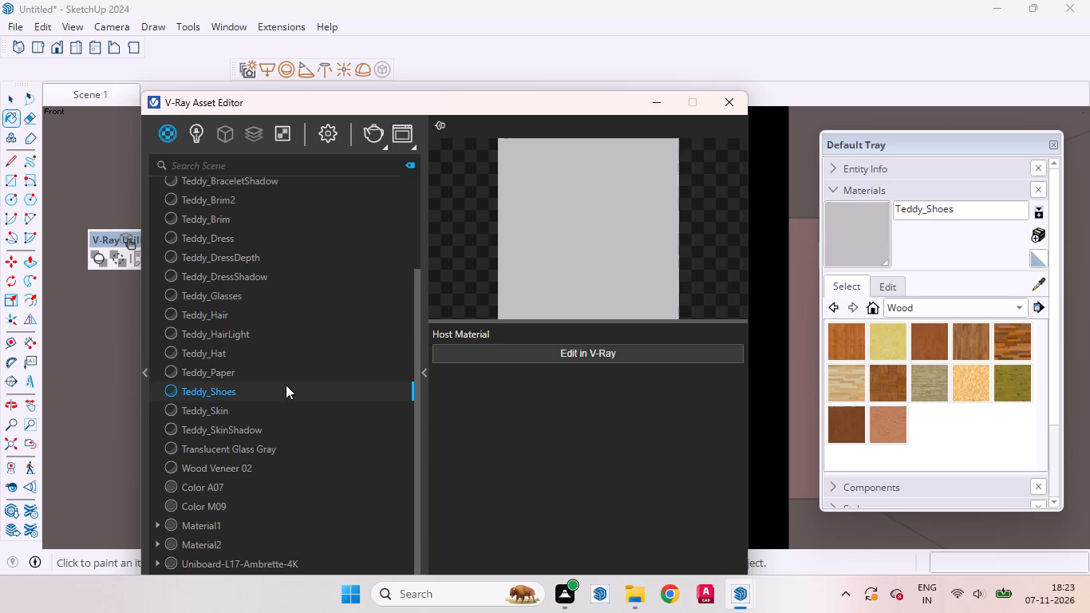
click(266, 347)
click(263, 366)
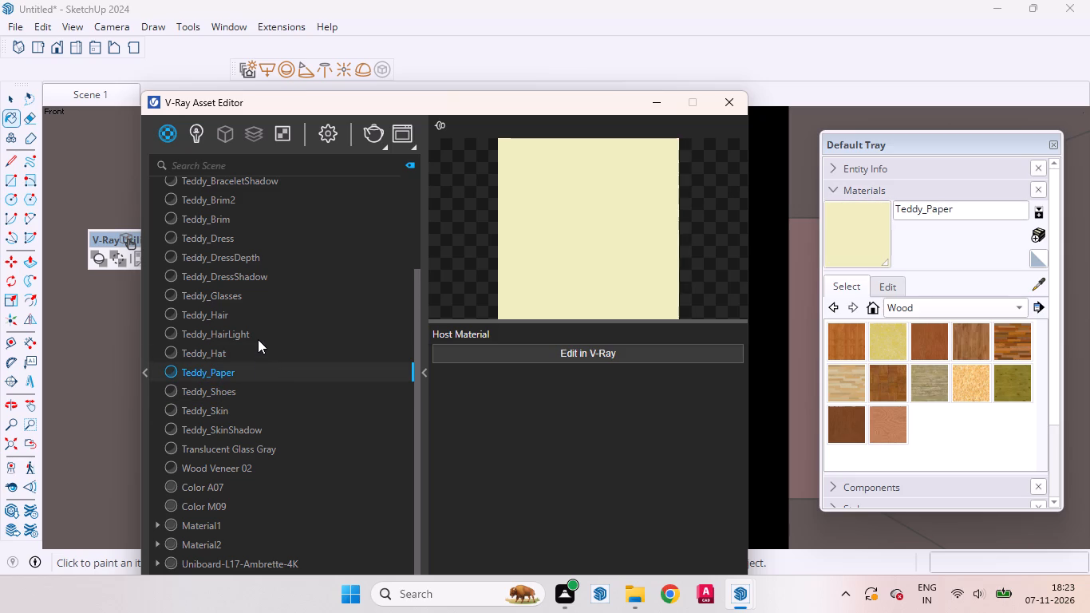
click(255, 329)
click(251, 312)
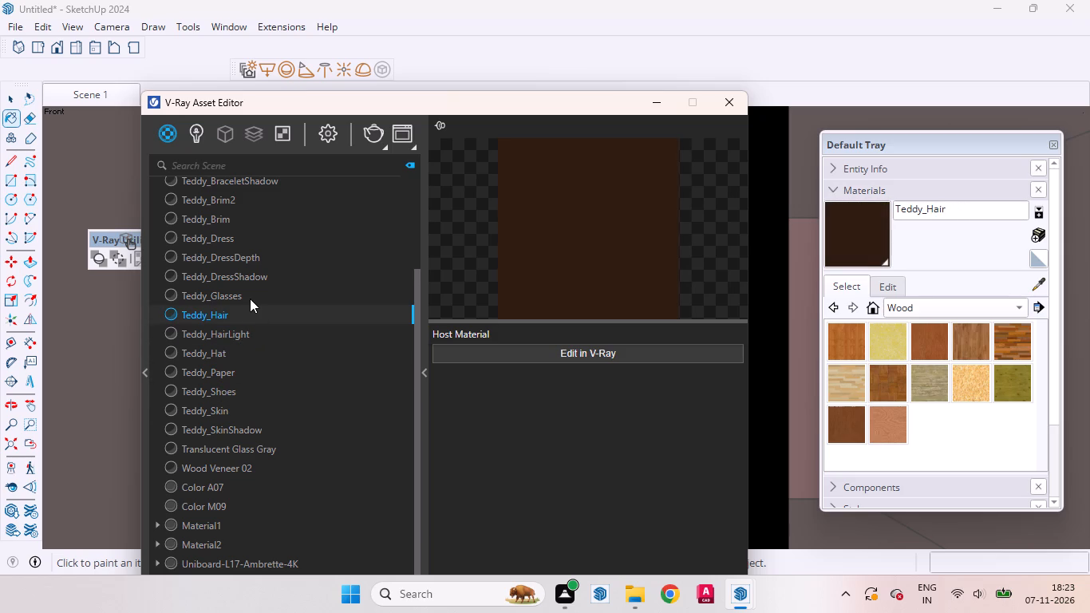
drag(250, 299, 486, 545)
Close the group open for editing from the top view and return to the Scene 1 view.
drag(578, 97, 681, 307)
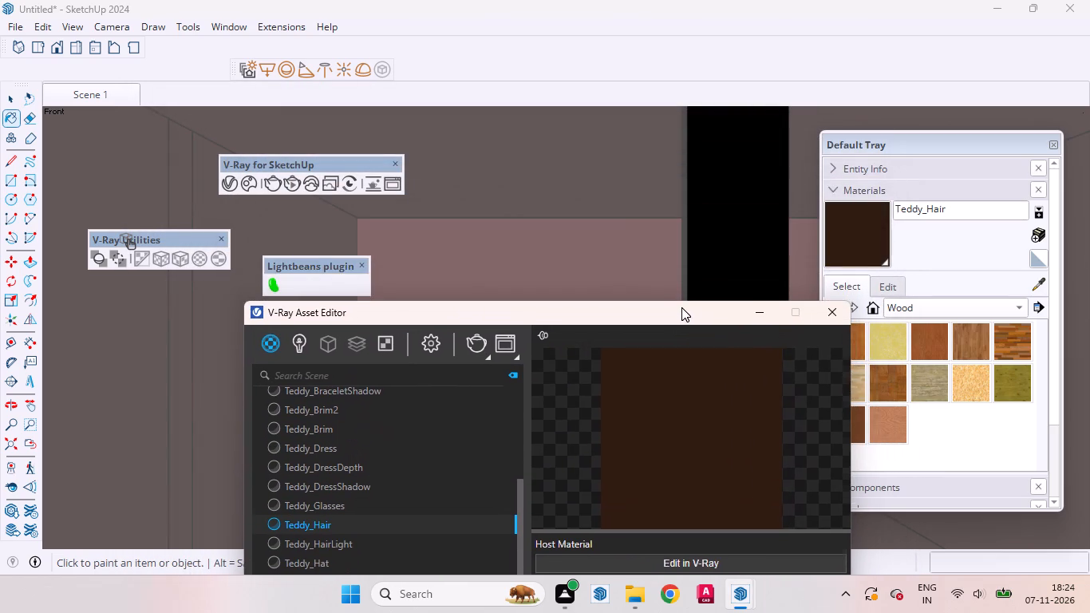
drag(681, 307, 682, 266)
click(87, 89)
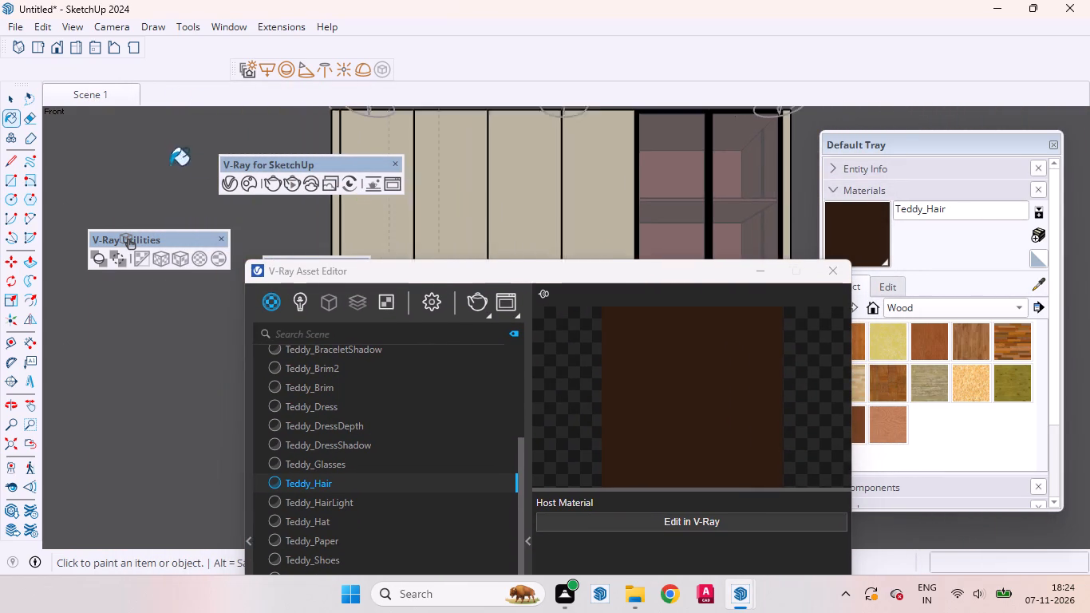
click(8, 99)
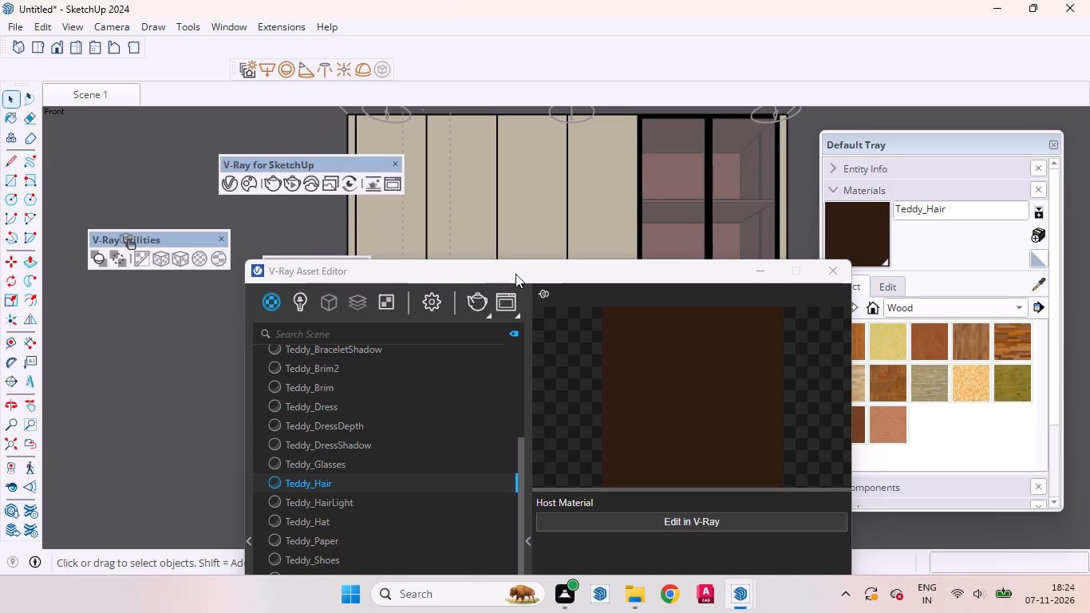
drag(523, 271, 544, 244)
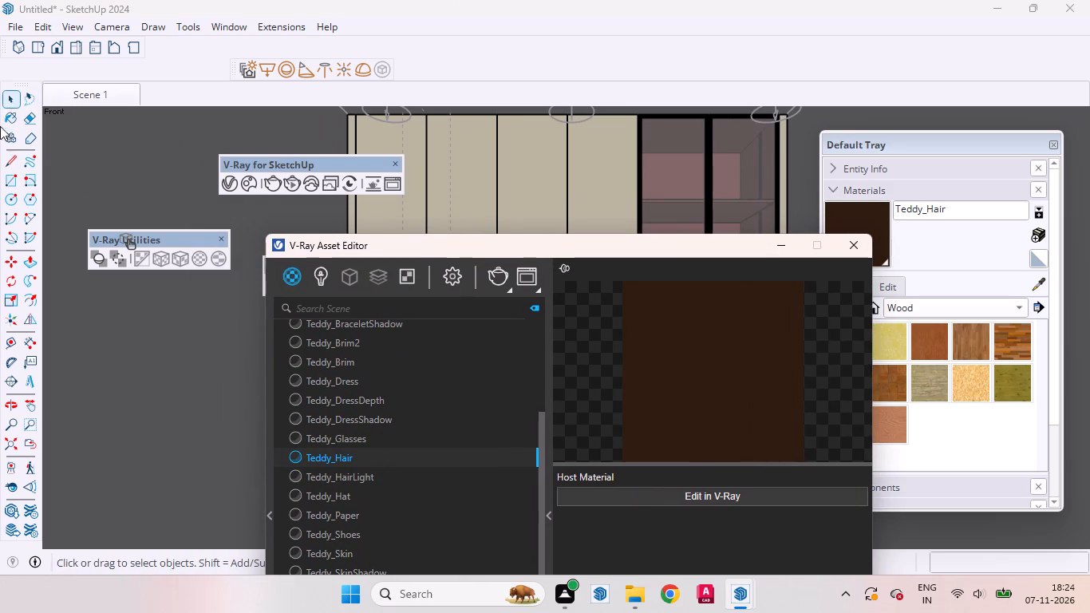
click(35, 44)
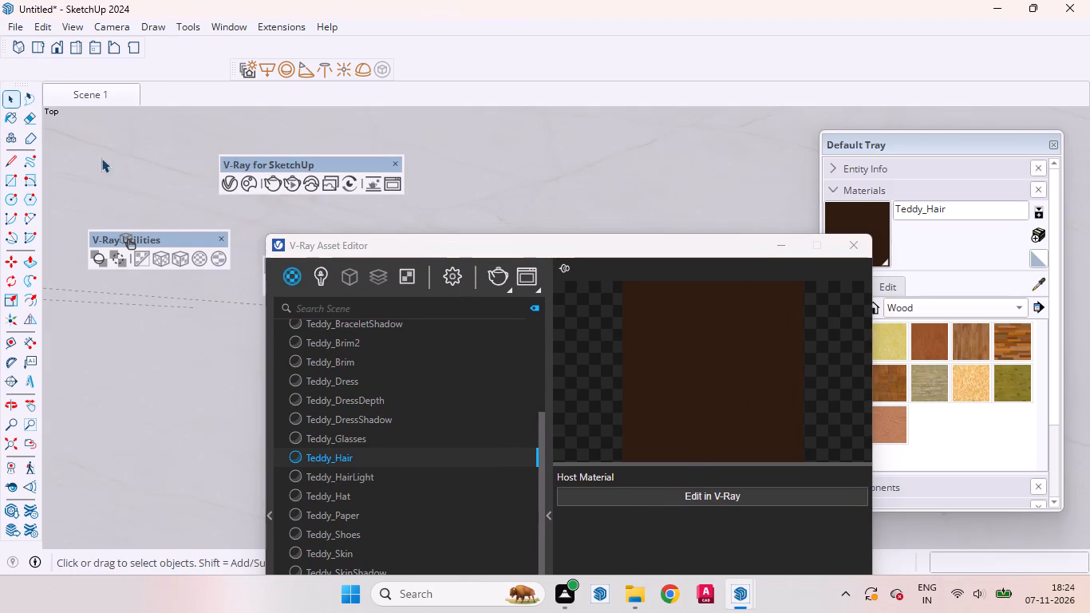
scroll(293, 250, down, 1)
scroll(462, 166, down, 16)
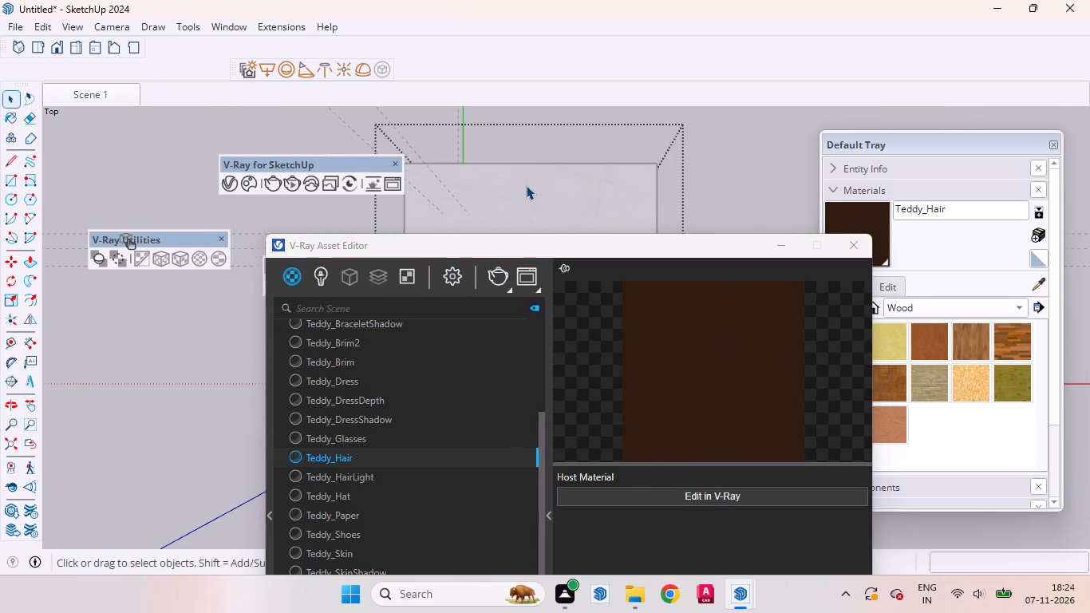
double_click(211, 339)
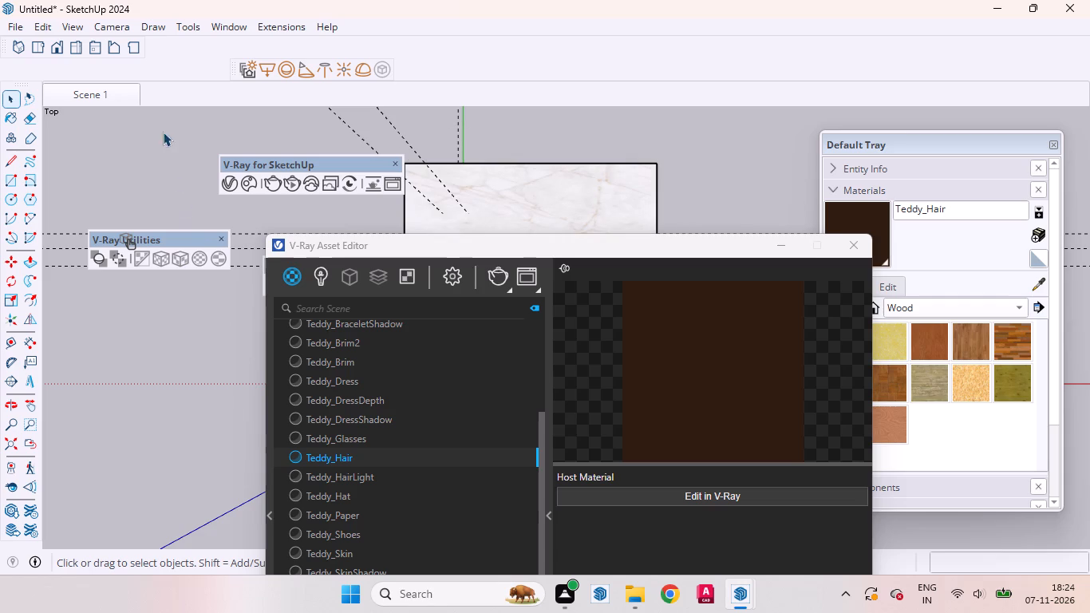
click(117, 89)
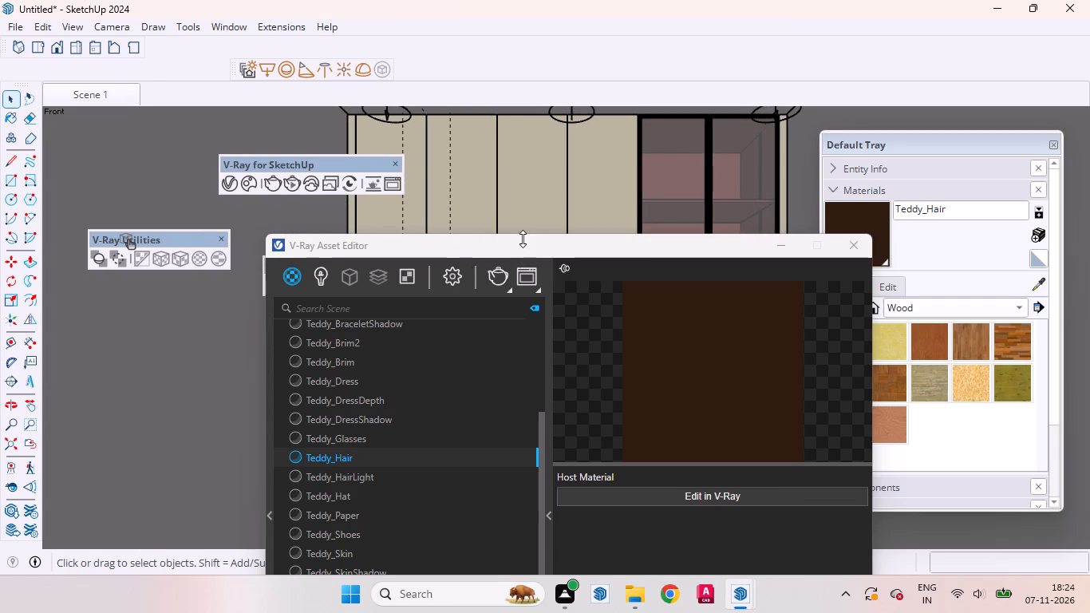
Review the V-Ray render settings for quality, denoiser and image output size alongside the Scene 1 view.
drag(527, 246, 520, 78)
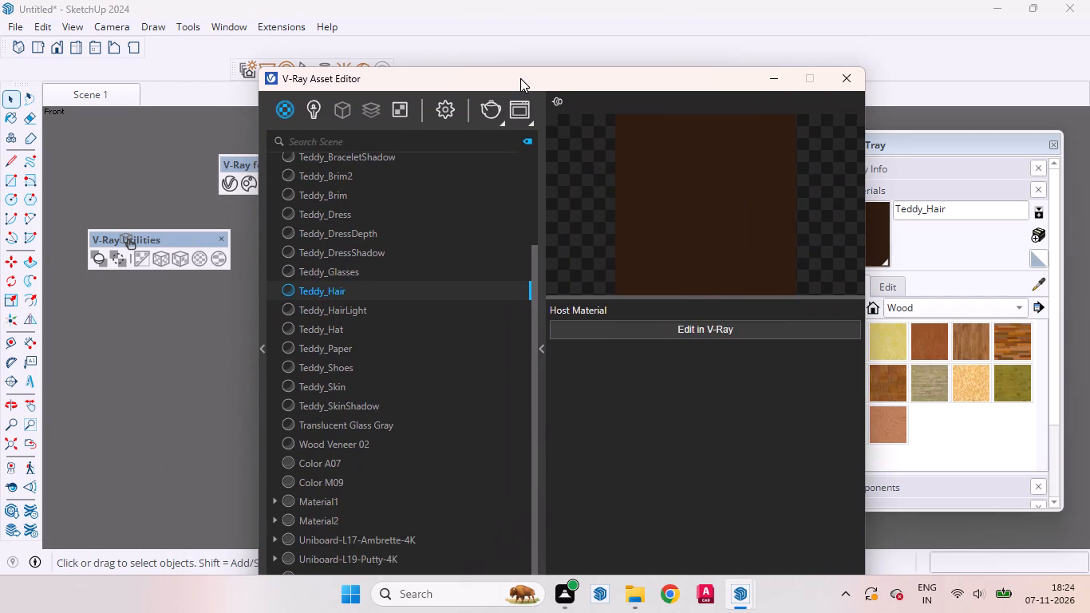
click(444, 111)
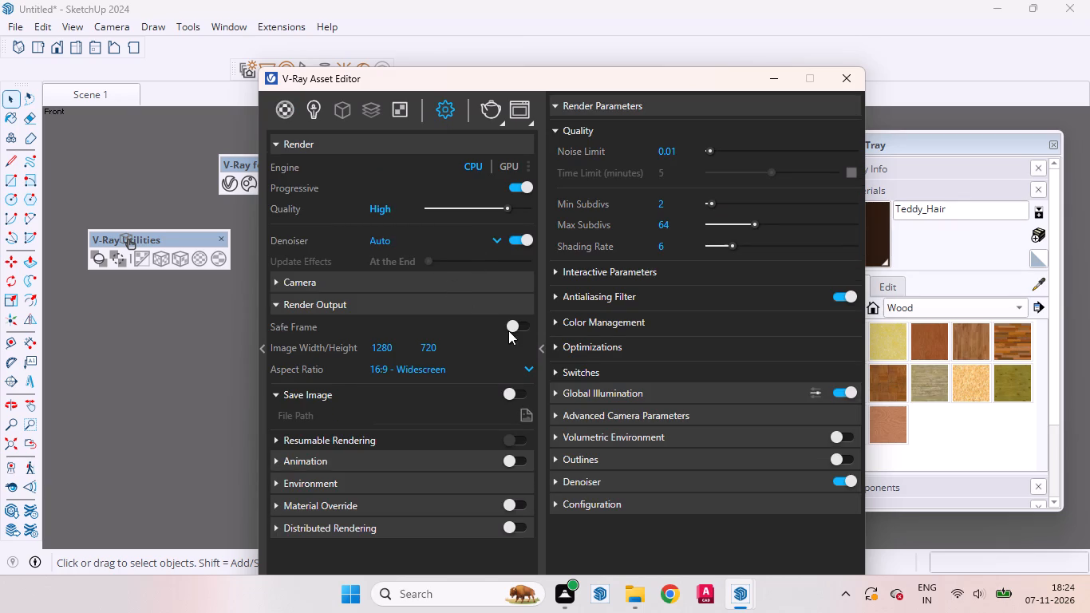
scroll(488, 271, up, 6)
drag(440, 89, 502, 287)
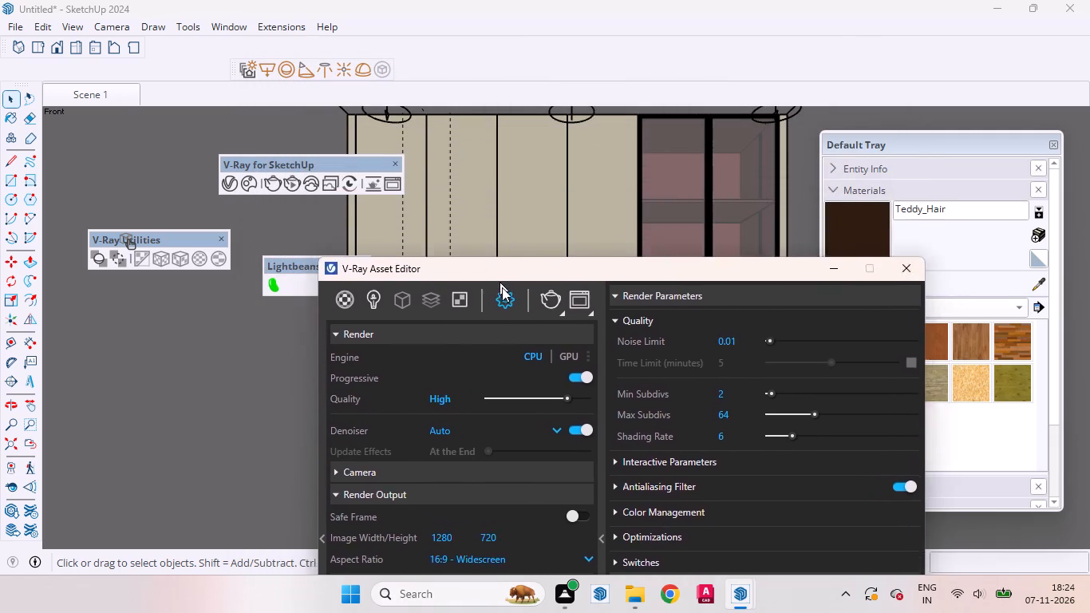
drag(502, 287, 535, 243)
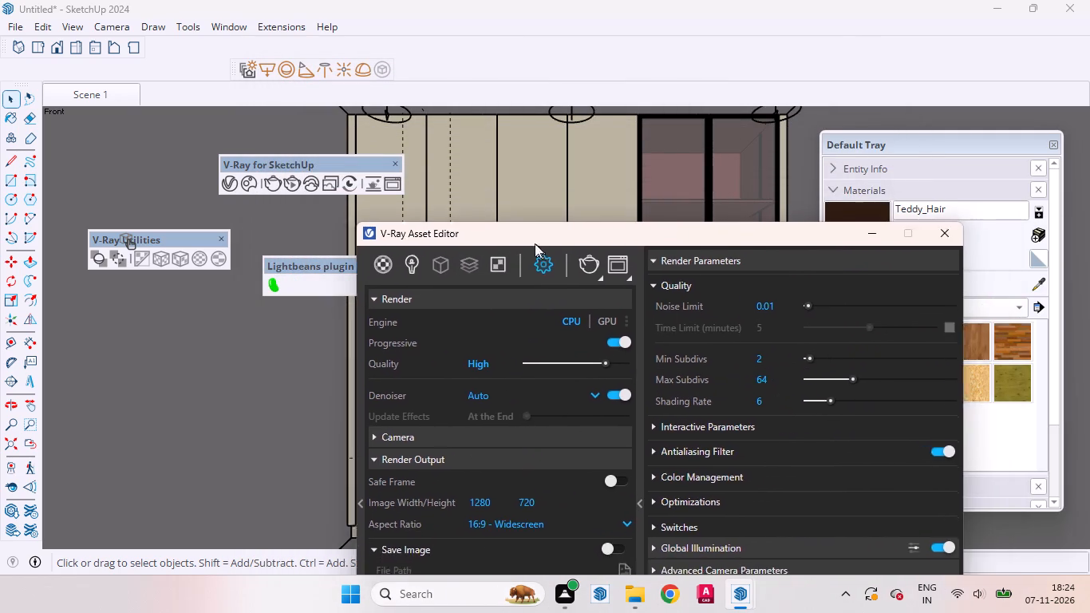
Bring the whole V-Ray Asset Editor into view and examine its render settings, render parameters and available render modes.
drag(535, 243, 392, 67)
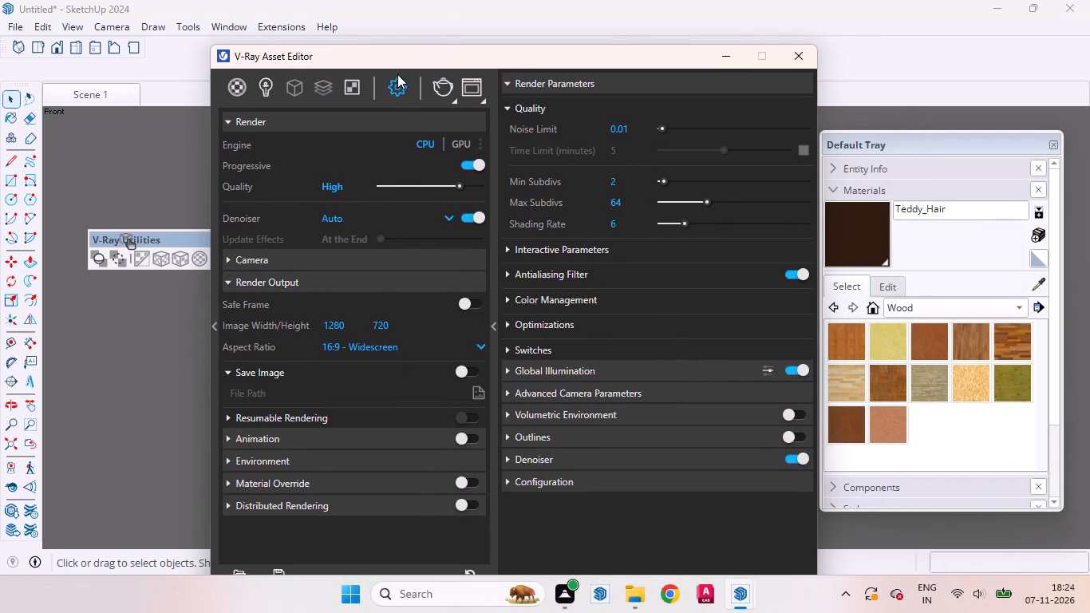
click(496, 283)
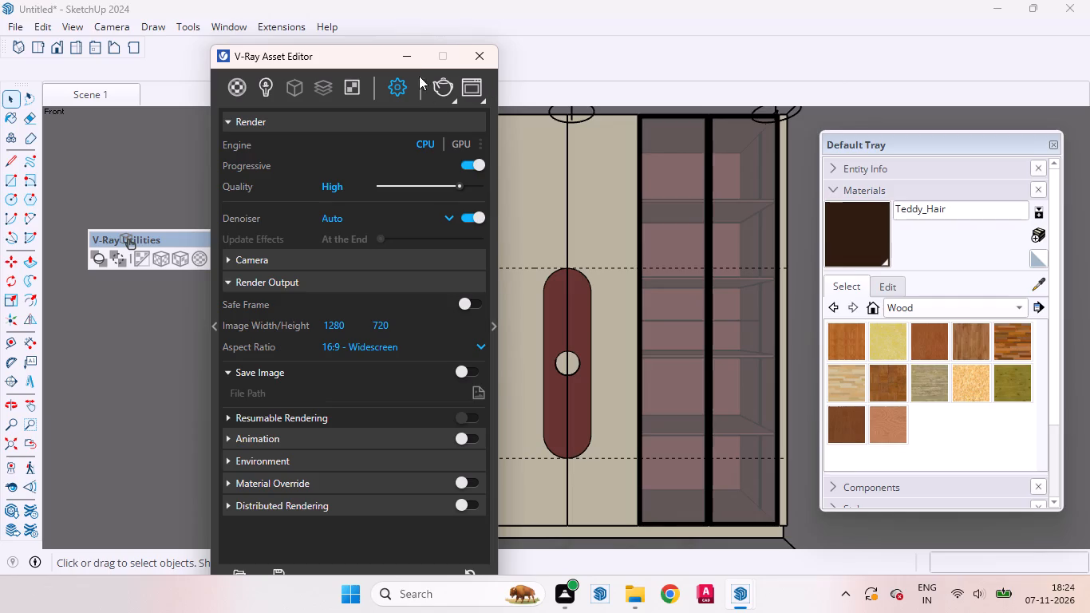
click(496, 316)
drag(440, 57, 464, 29)
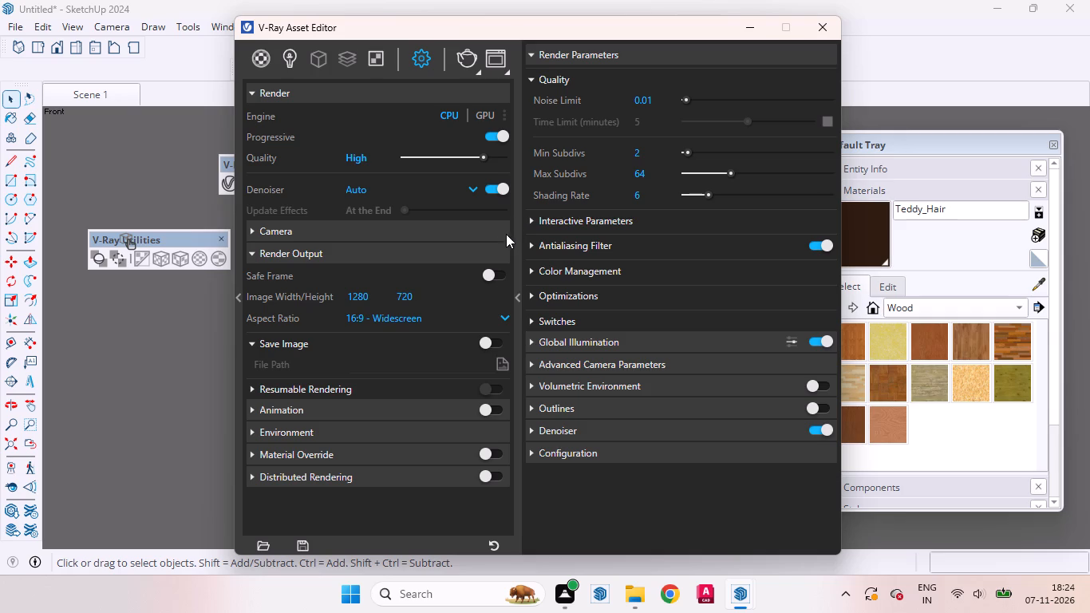
drag(430, 21, 448, 43)
click(423, 56)
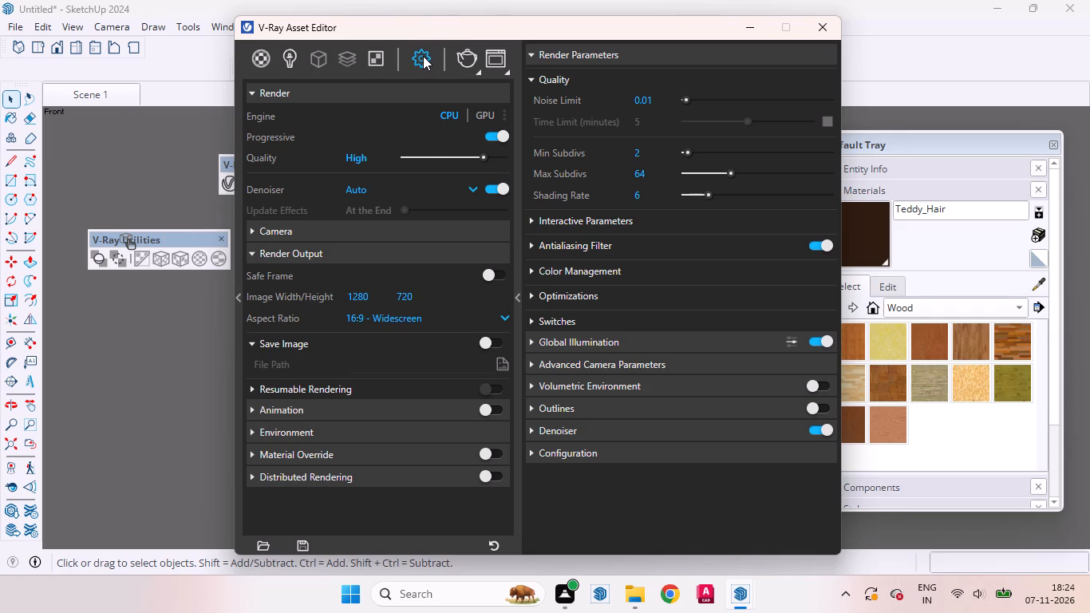
click(419, 59)
click(412, 61)
click(474, 69)
click(488, 27)
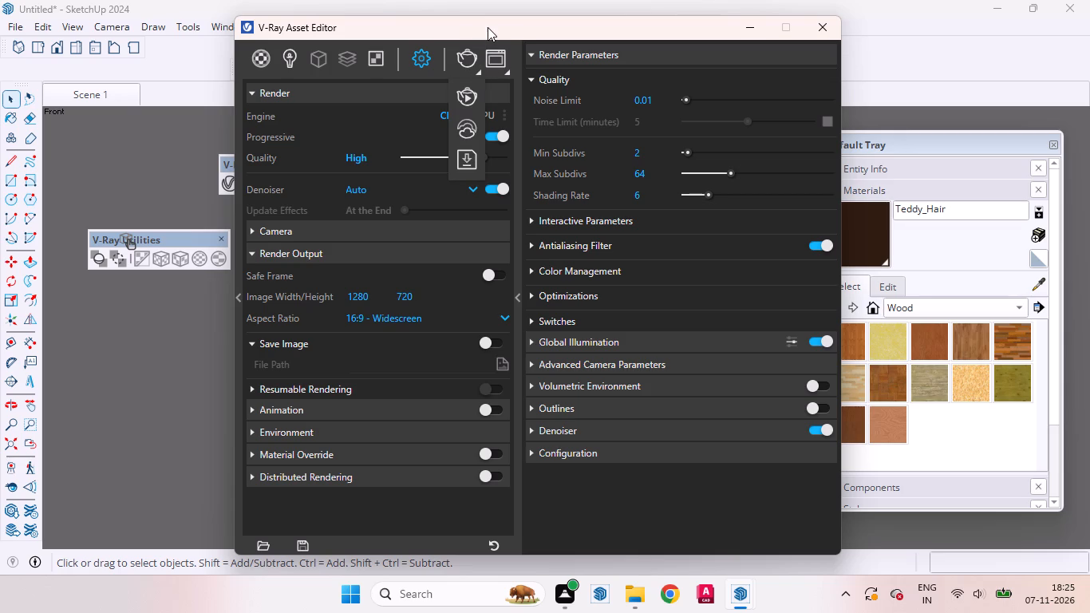
click(476, 71)
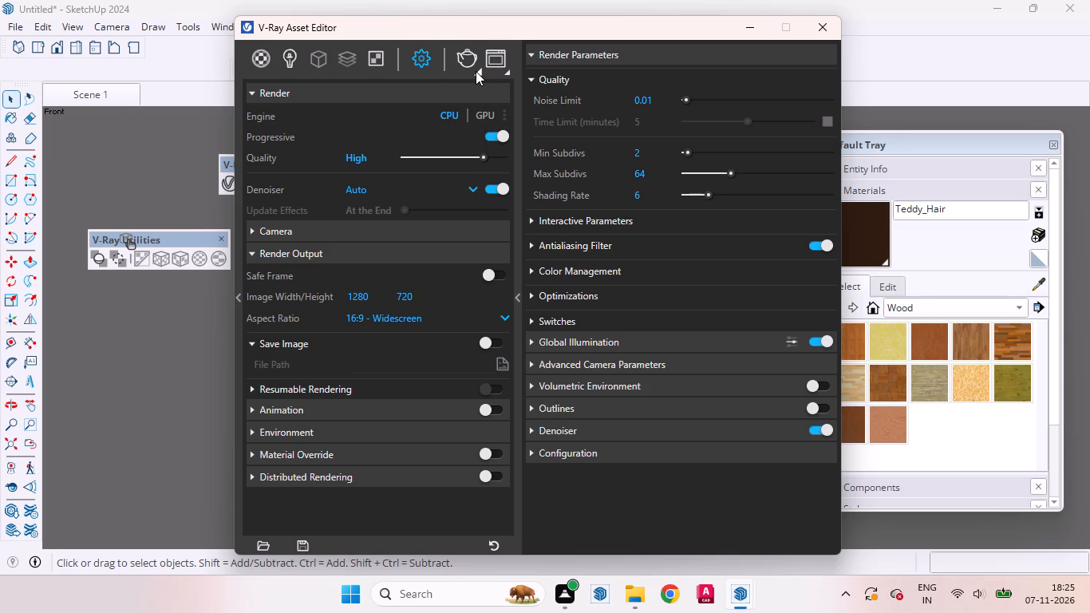
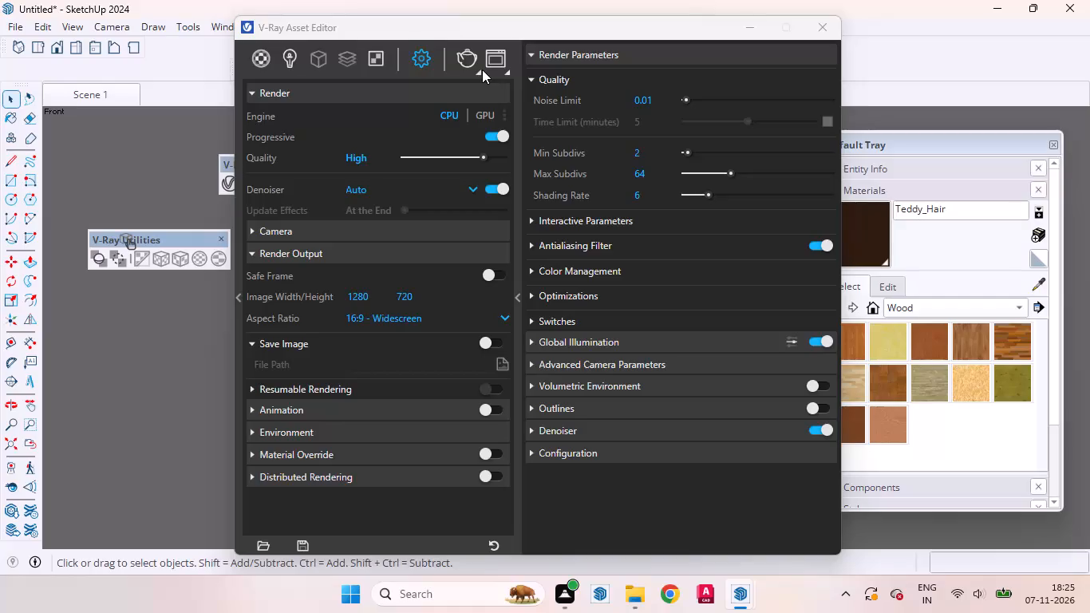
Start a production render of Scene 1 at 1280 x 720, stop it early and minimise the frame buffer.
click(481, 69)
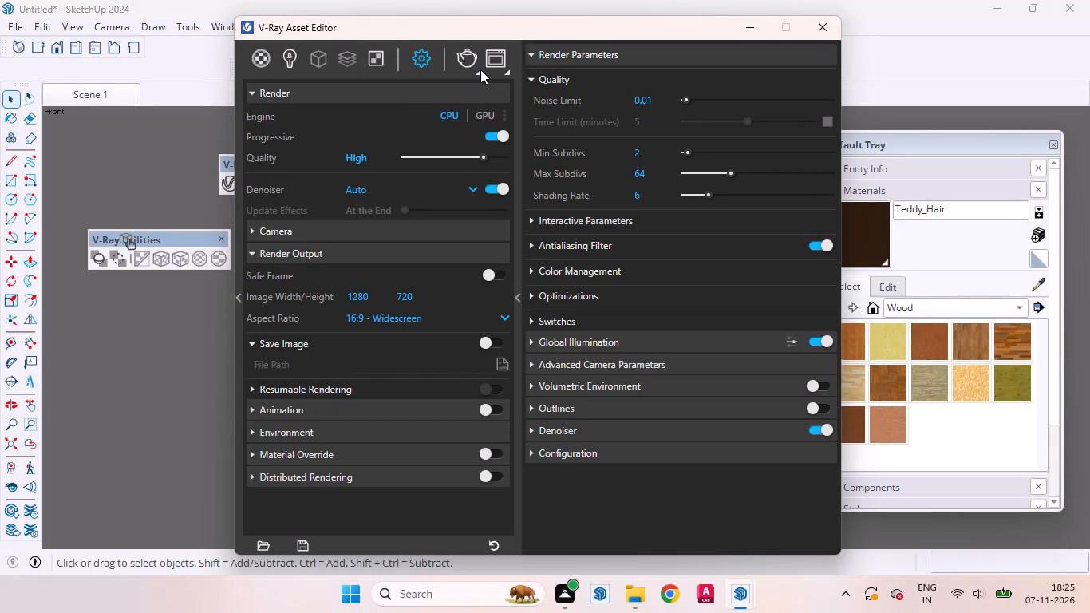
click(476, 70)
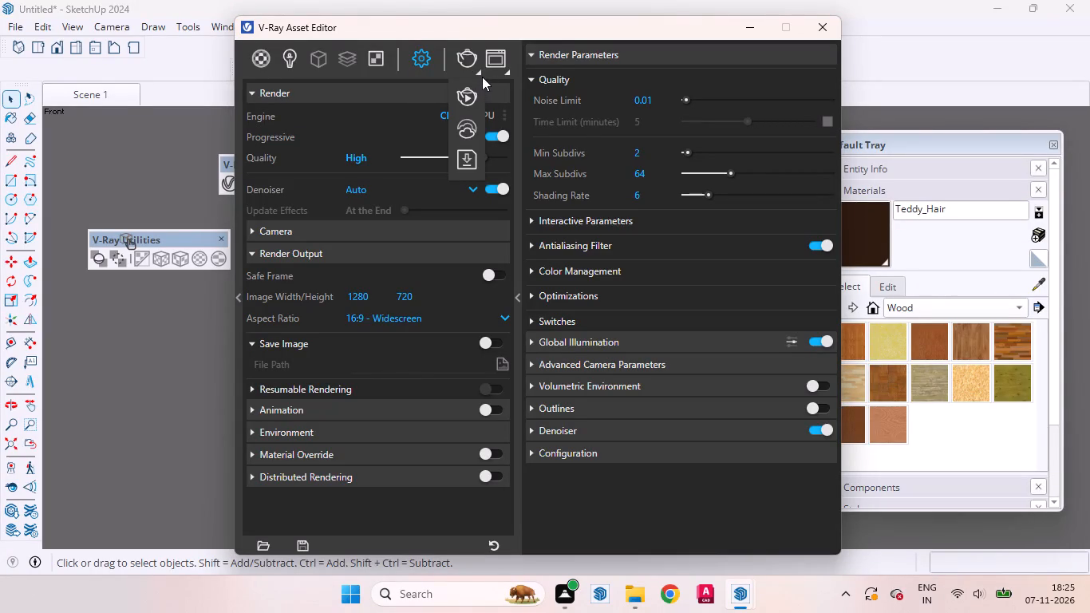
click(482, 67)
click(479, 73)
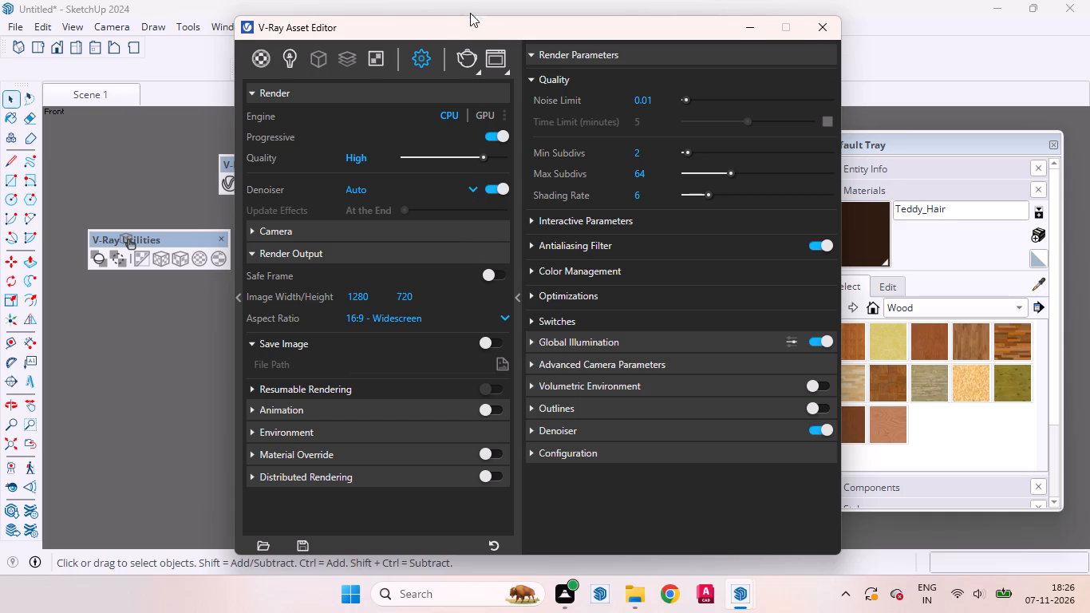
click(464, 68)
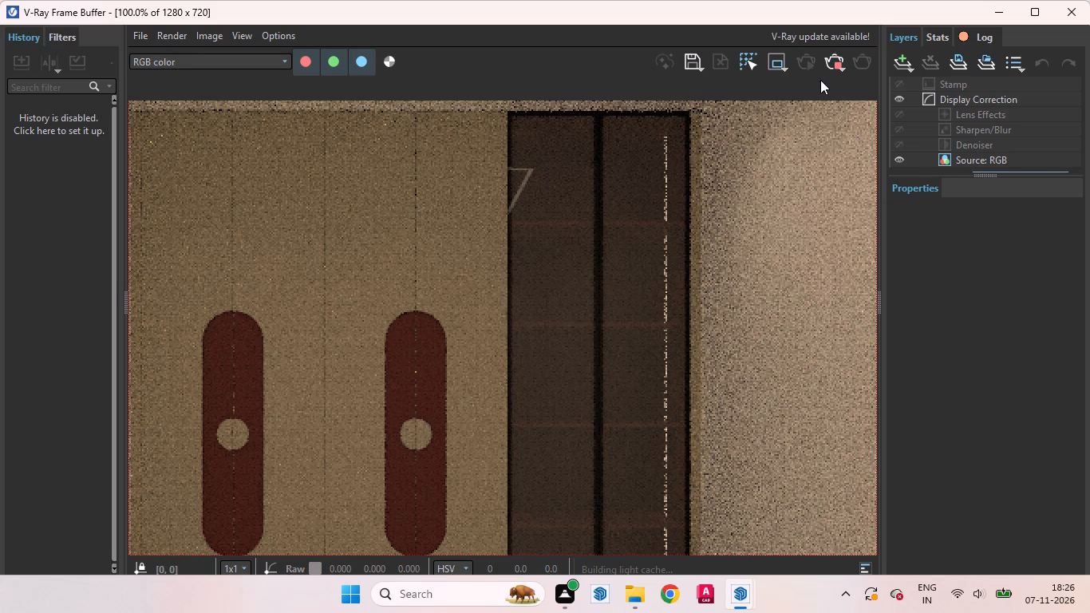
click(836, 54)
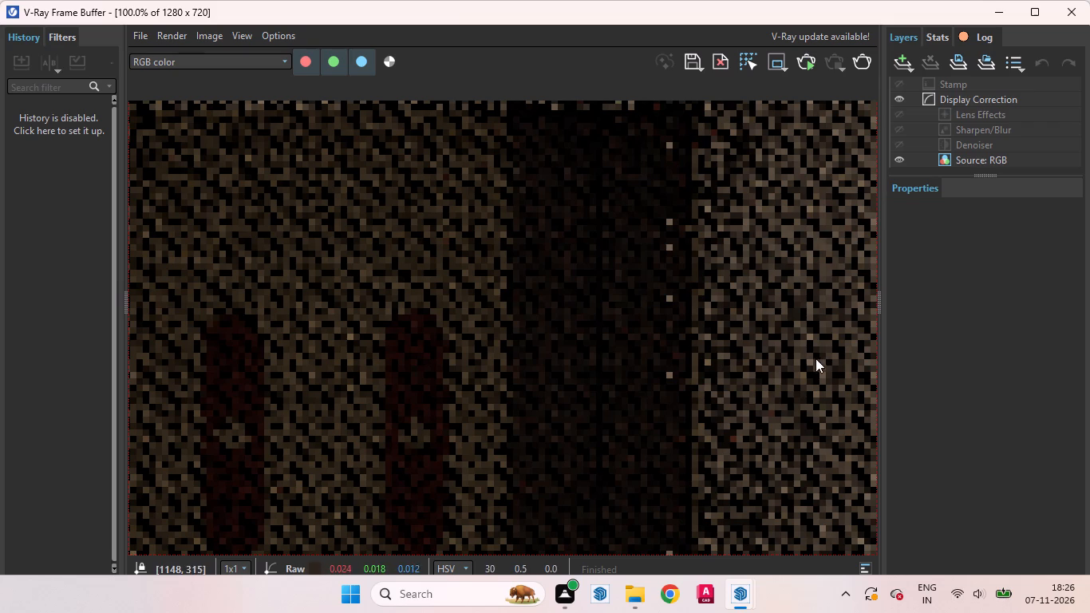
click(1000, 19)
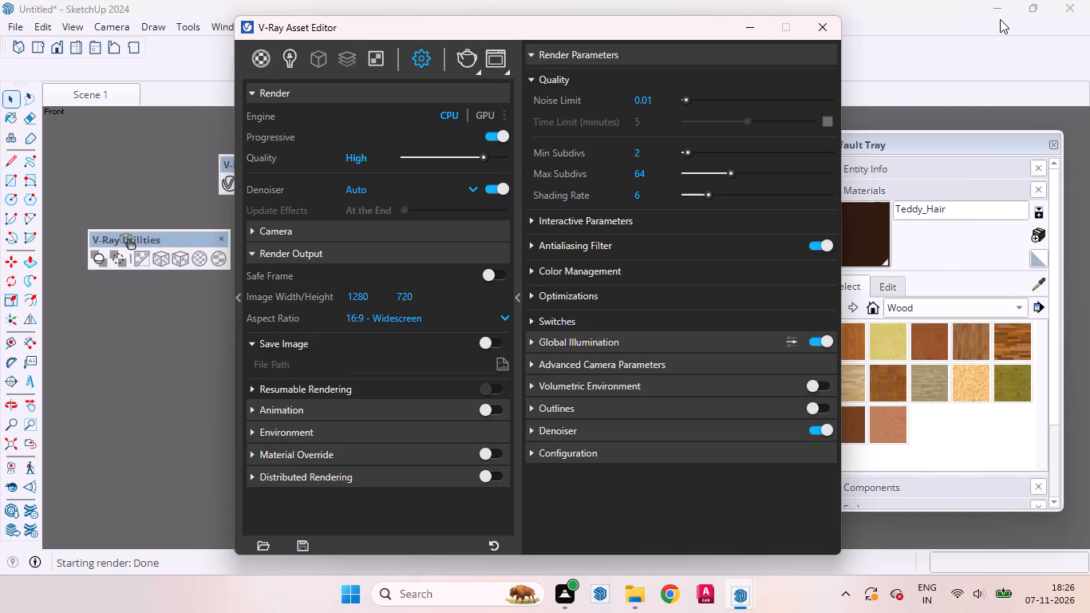
Switch the V-Ray Asset Editor from render settings to the scene's material list, with the selected material's preview and properties shown.
drag(665, 26, 874, 378)
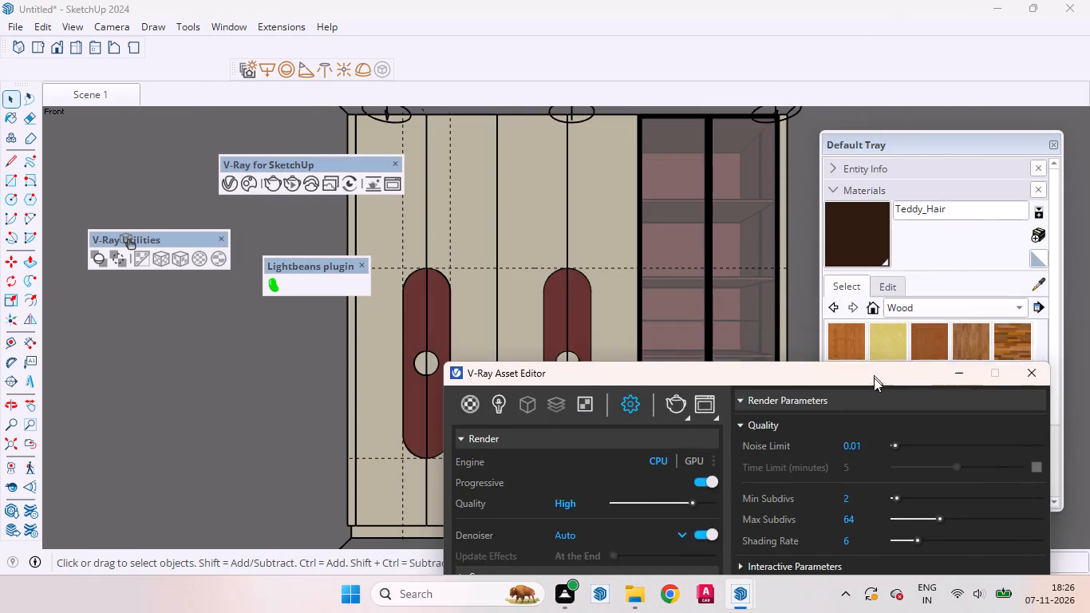
drag(874, 378, 602, 239)
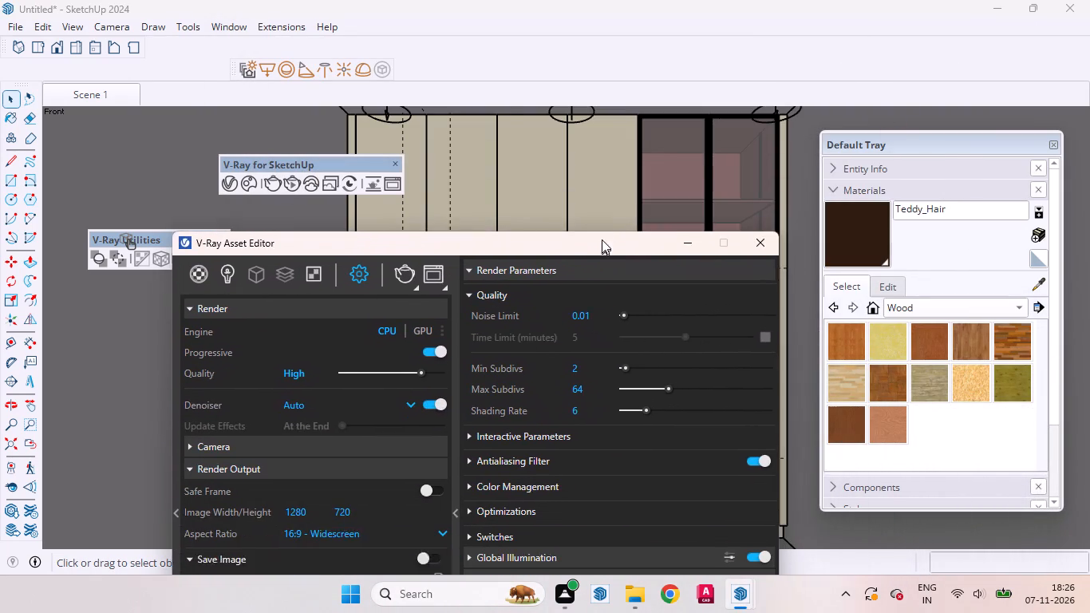
drag(602, 239, 598, 223)
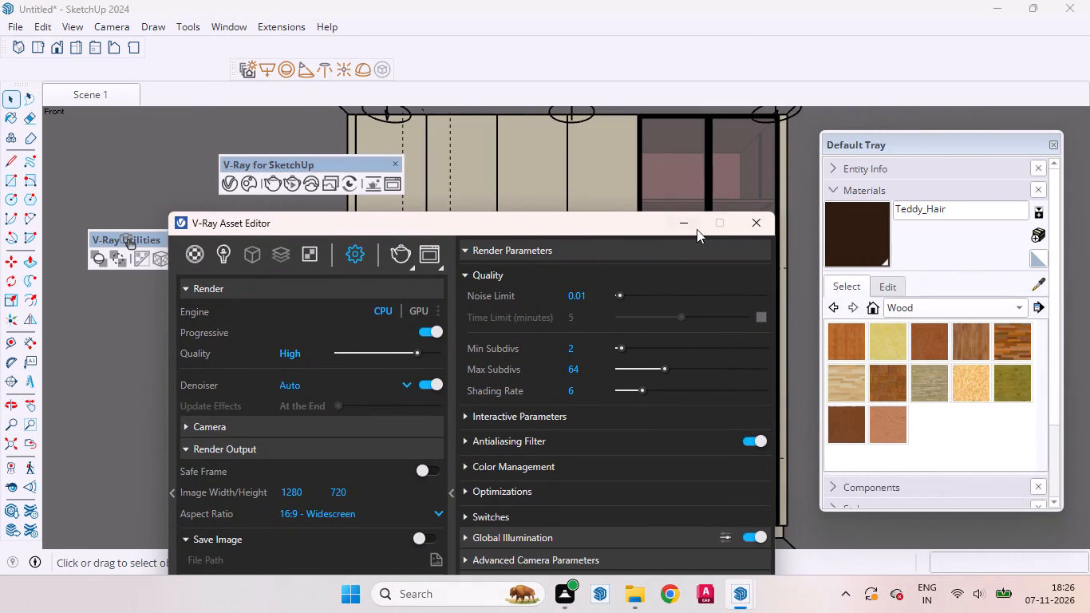
click(448, 492)
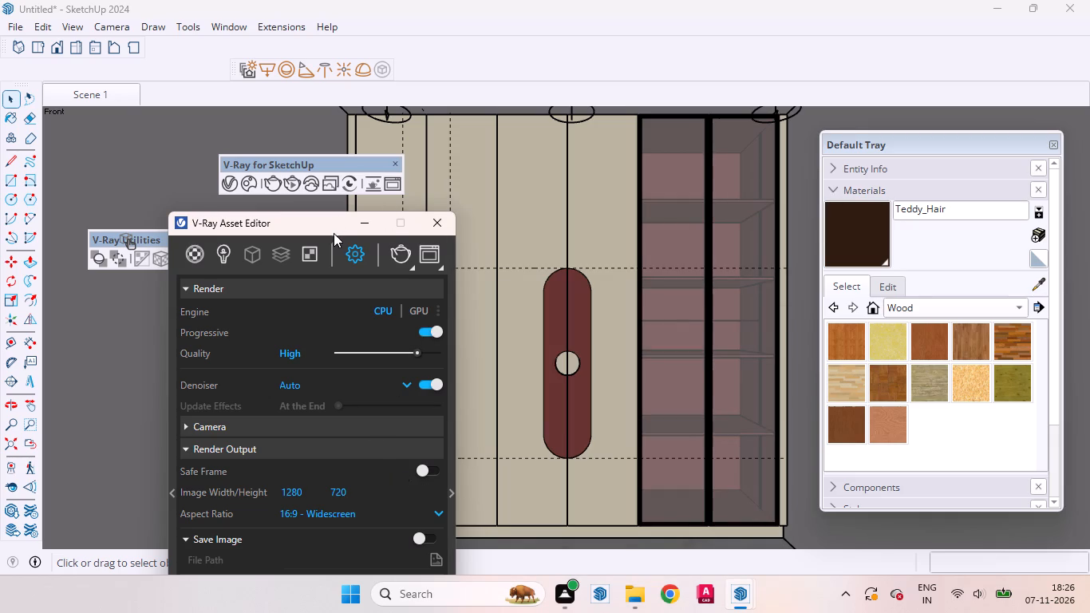
drag(334, 230, 421, 269)
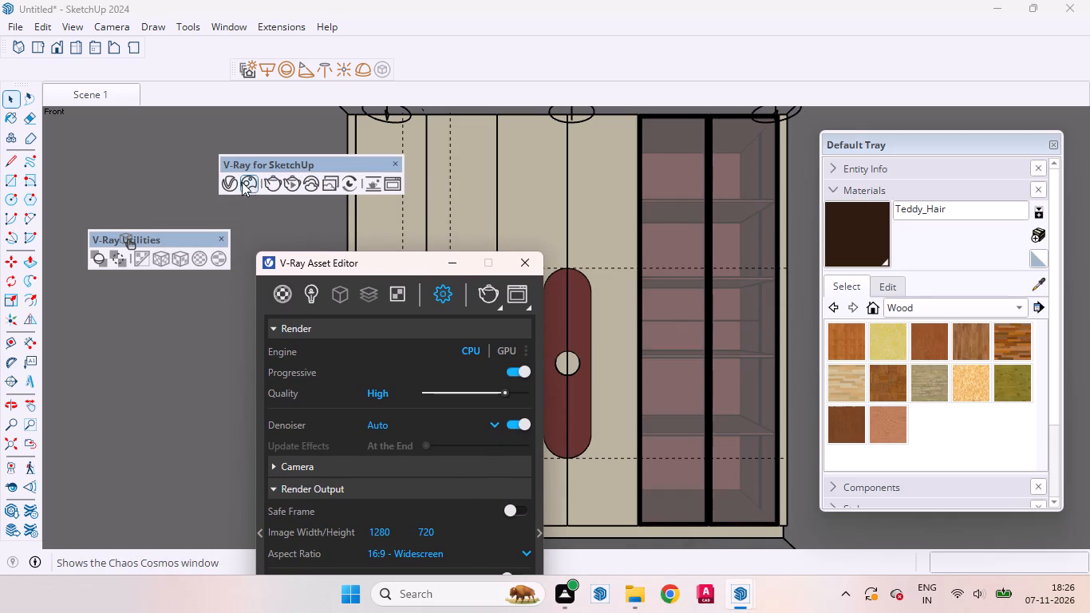
click(225, 185)
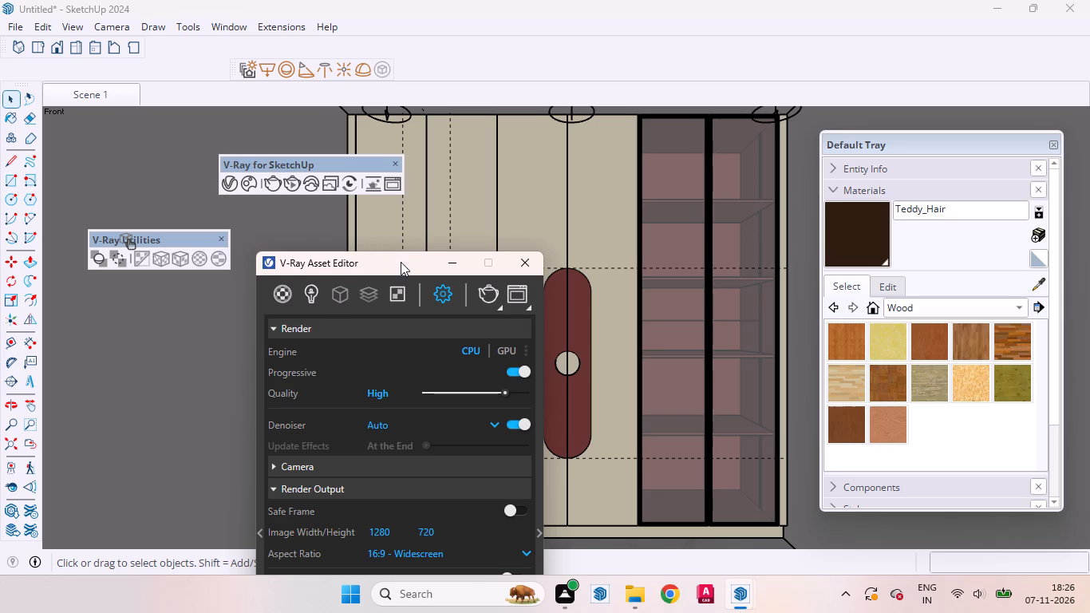
drag(401, 262, 335, 269)
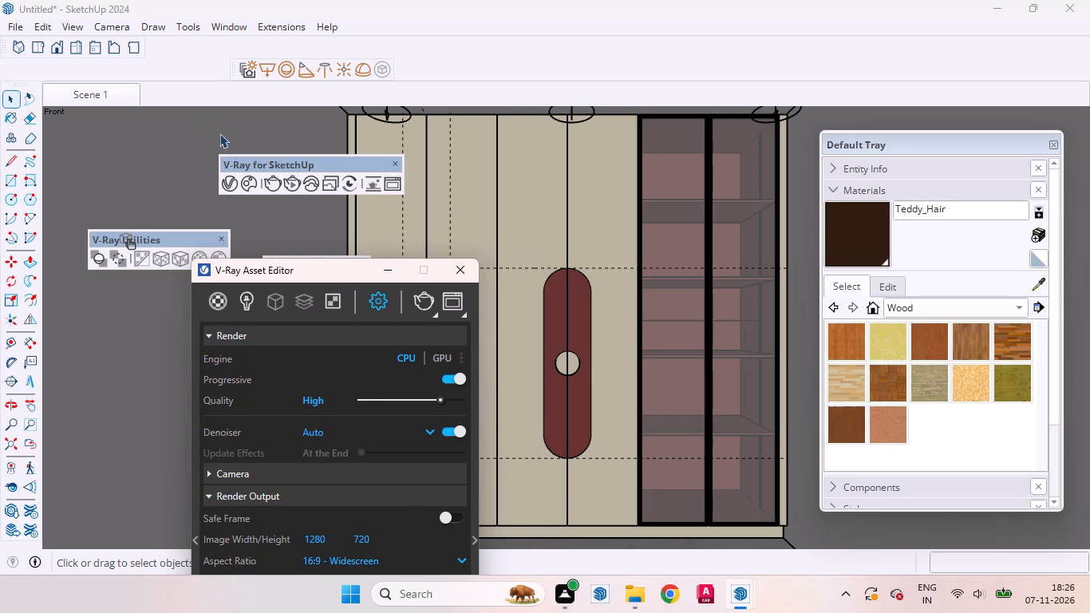
click(232, 192)
drag(302, 267, 290, 115)
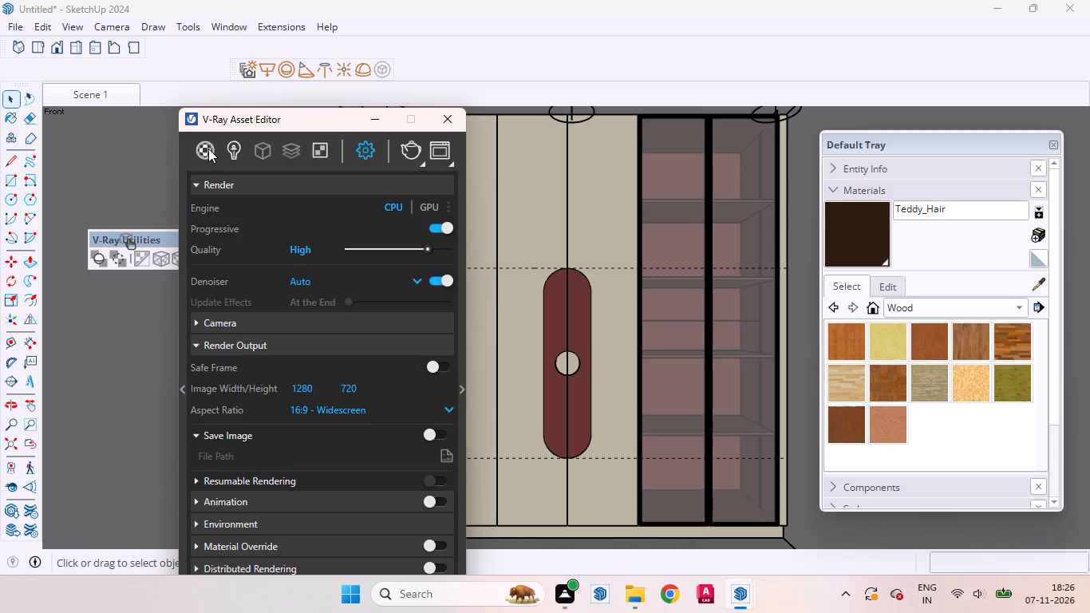
click(208, 148)
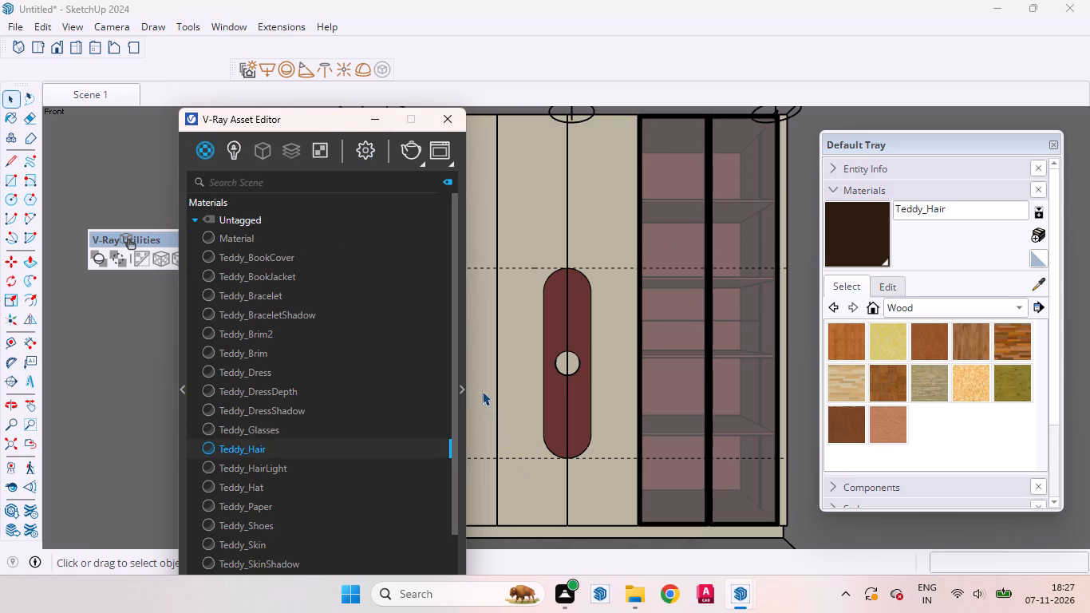
click(464, 391)
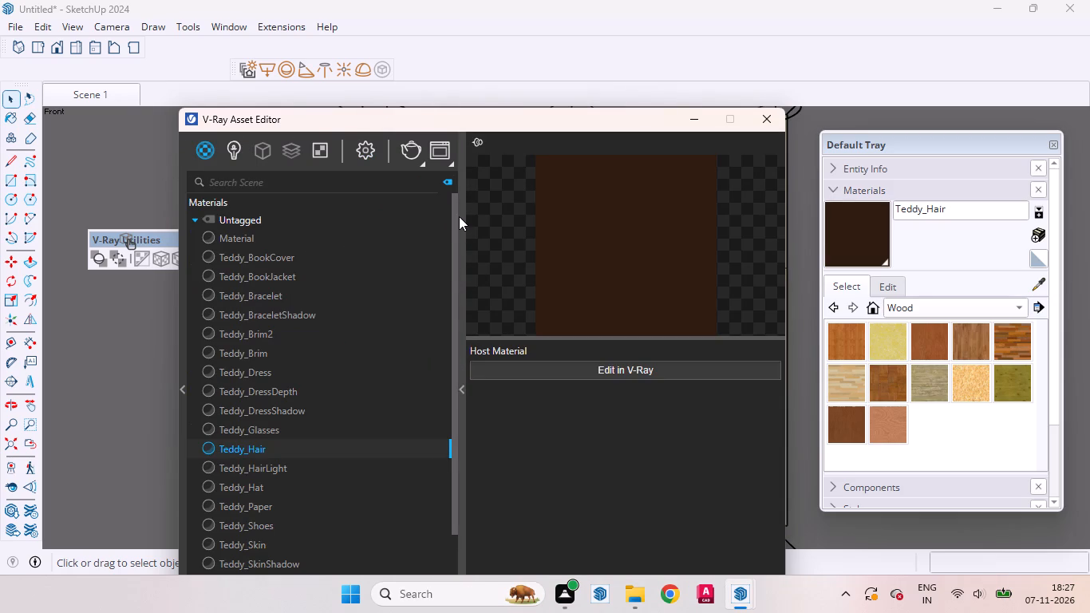
Sample the Color M09 material from the black frame of the wardrobe's glass section and show its properties in the V-Ray Asset Editor.
drag(623, 117, 351, 314)
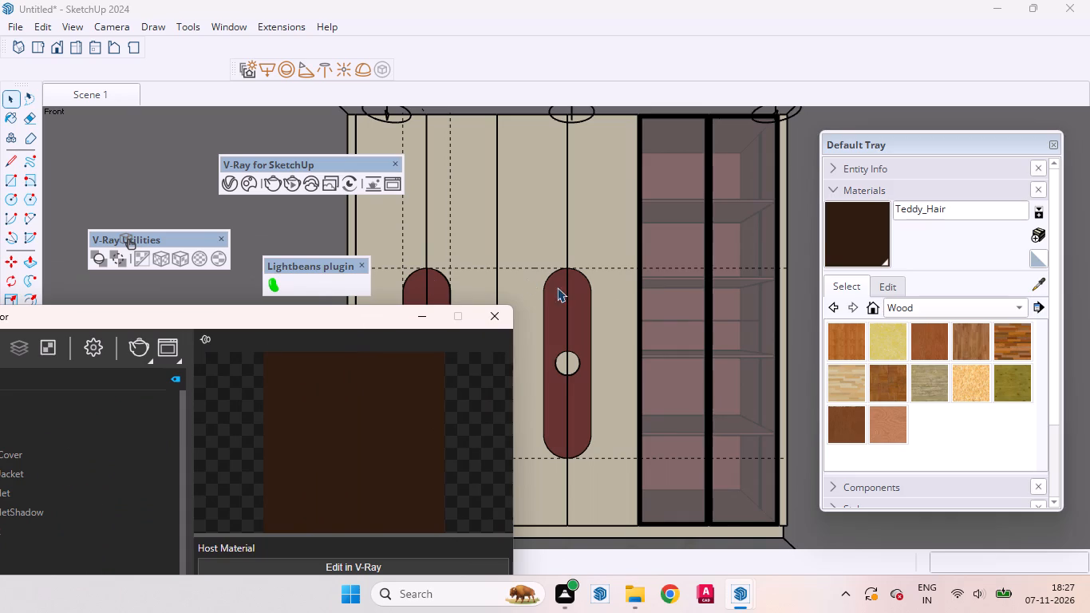
scroll(608, 282, up, 9)
scroll(625, 278, down, 3)
scroll(648, 276, up, 2)
scroll(718, 274, down, 2)
scroll(718, 274, up, 6)
scroll(677, 279, down, 1)
scroll(677, 279, up, 1)
scroll(644, 287, down, 2)
scroll(644, 287, up, 1)
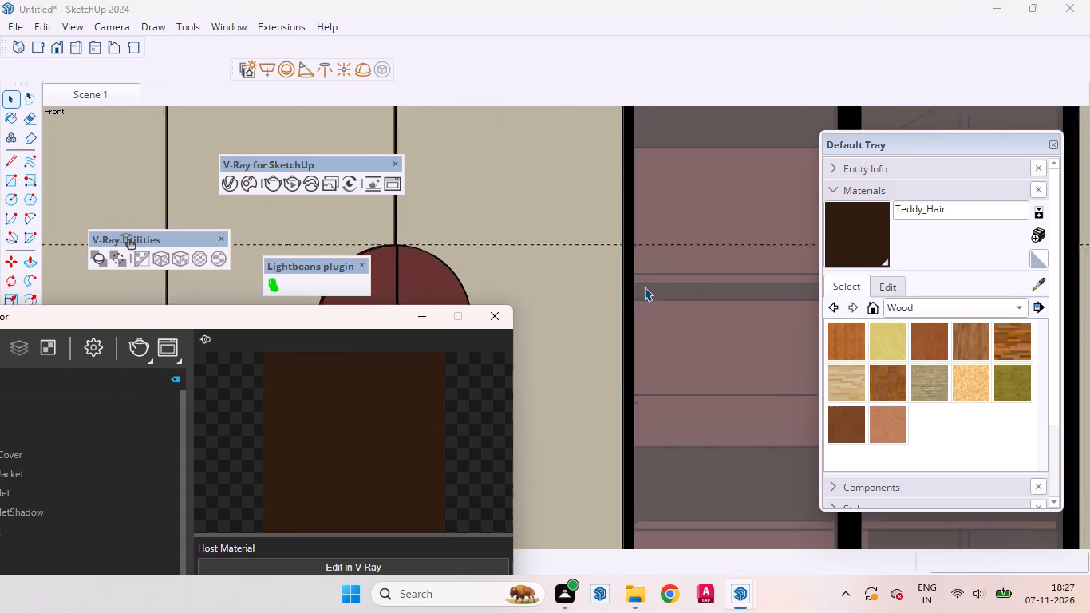
scroll(644, 287, up, 14)
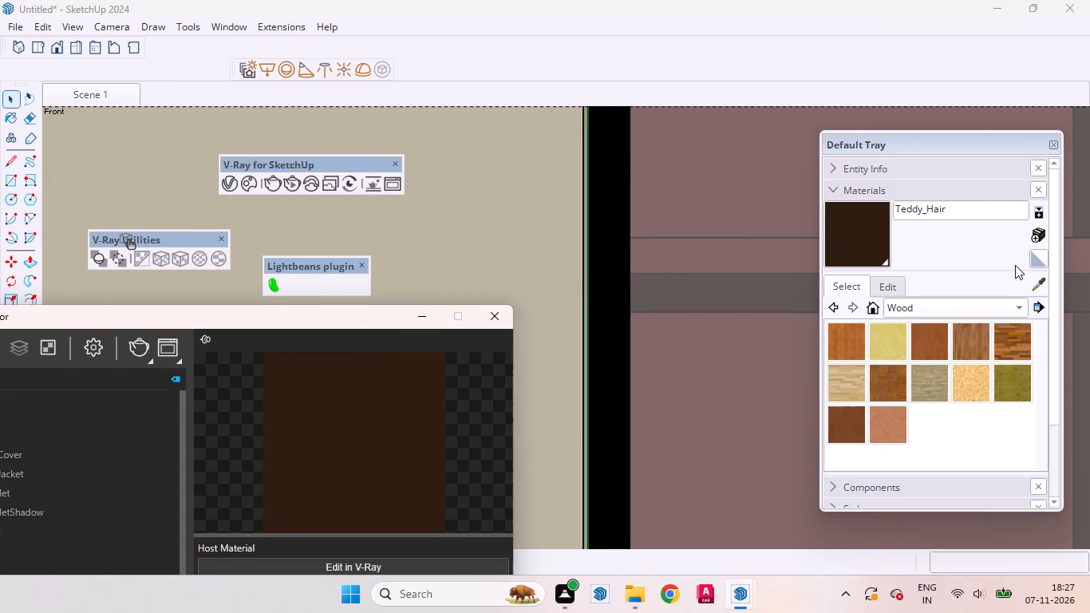
click(1043, 283)
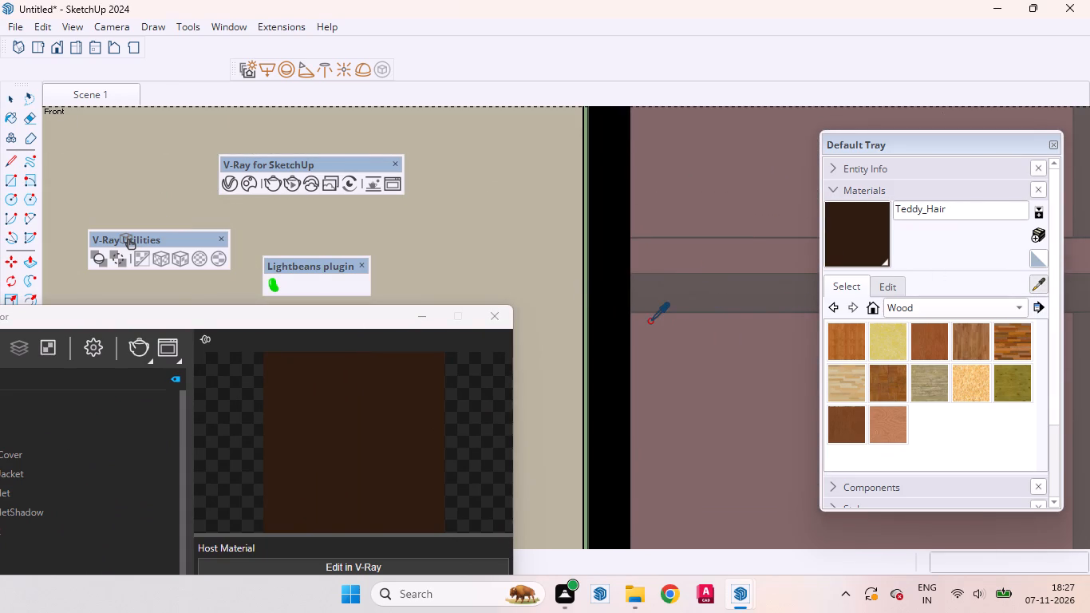
click(613, 306)
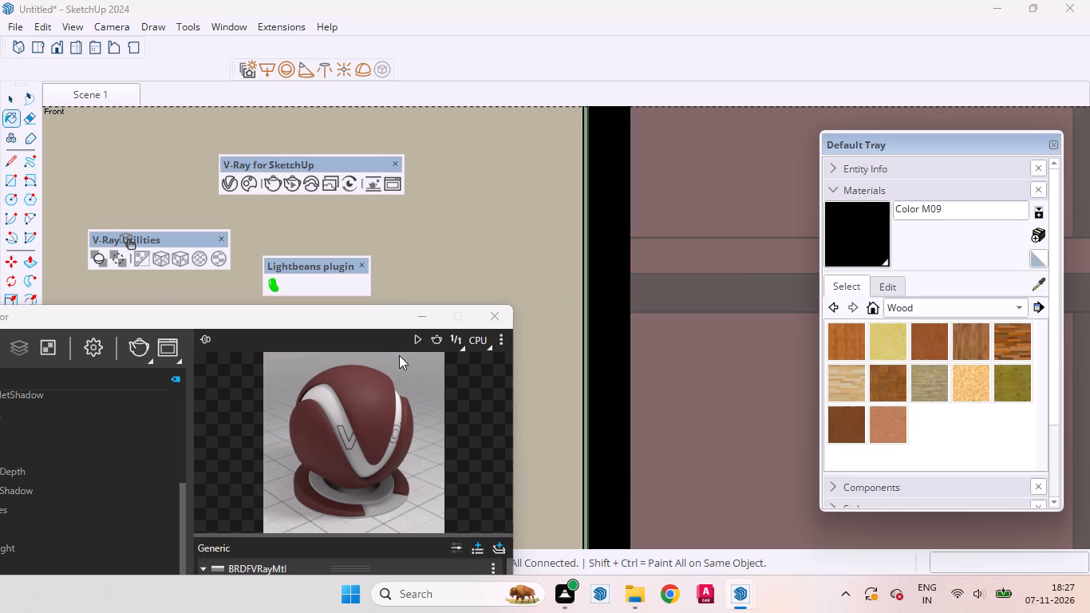
drag(384, 314, 656, 73)
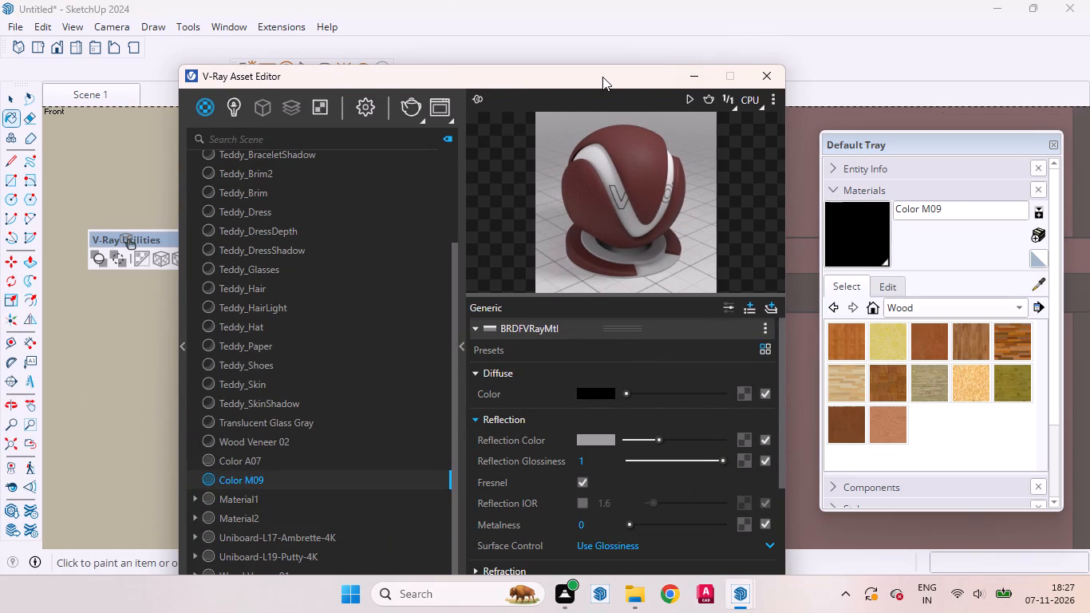
click(873, 227)
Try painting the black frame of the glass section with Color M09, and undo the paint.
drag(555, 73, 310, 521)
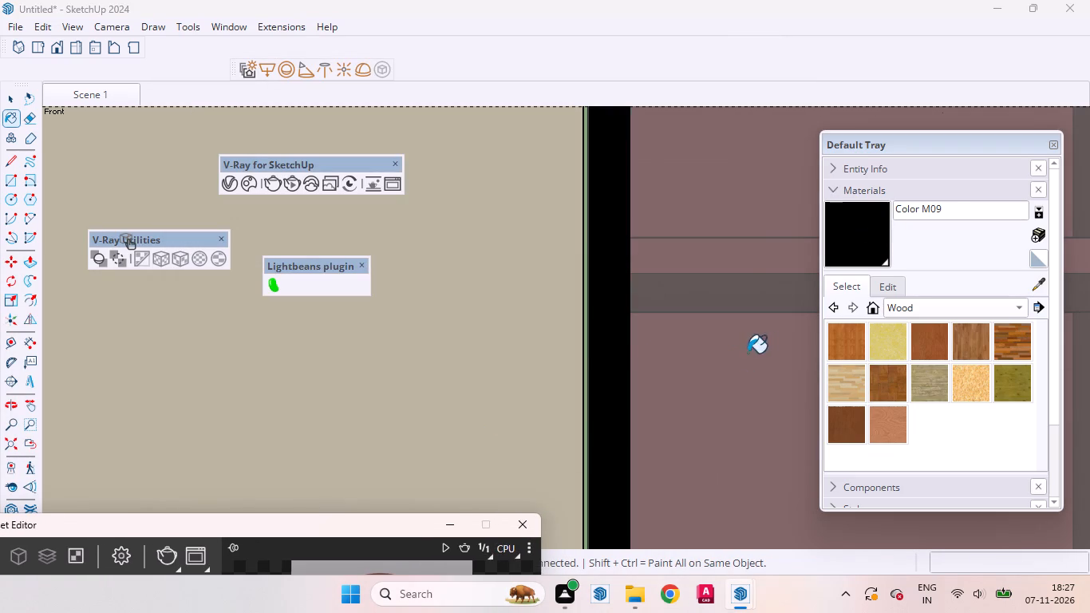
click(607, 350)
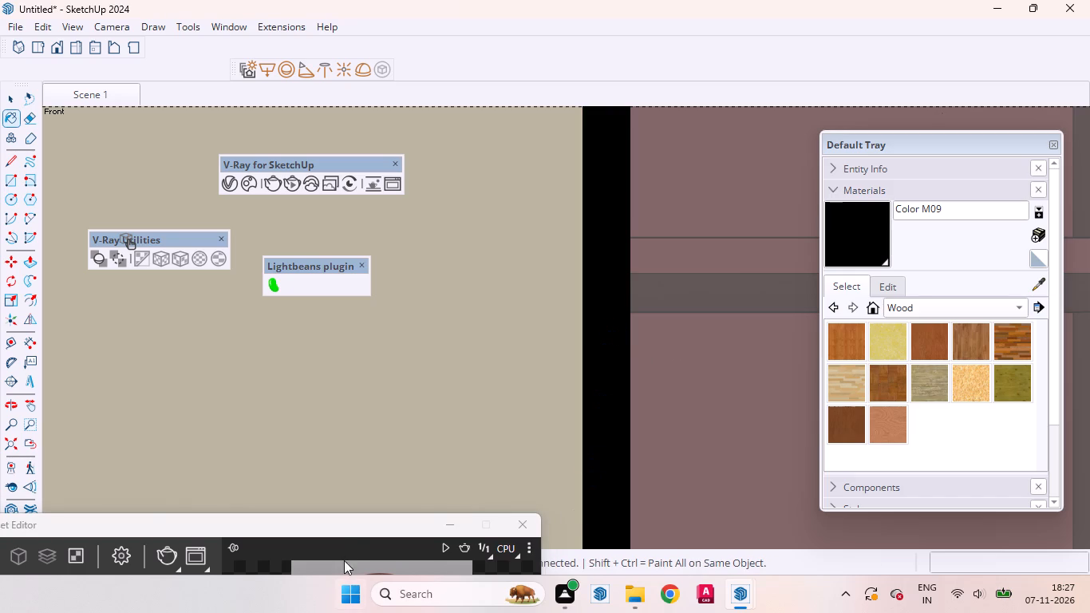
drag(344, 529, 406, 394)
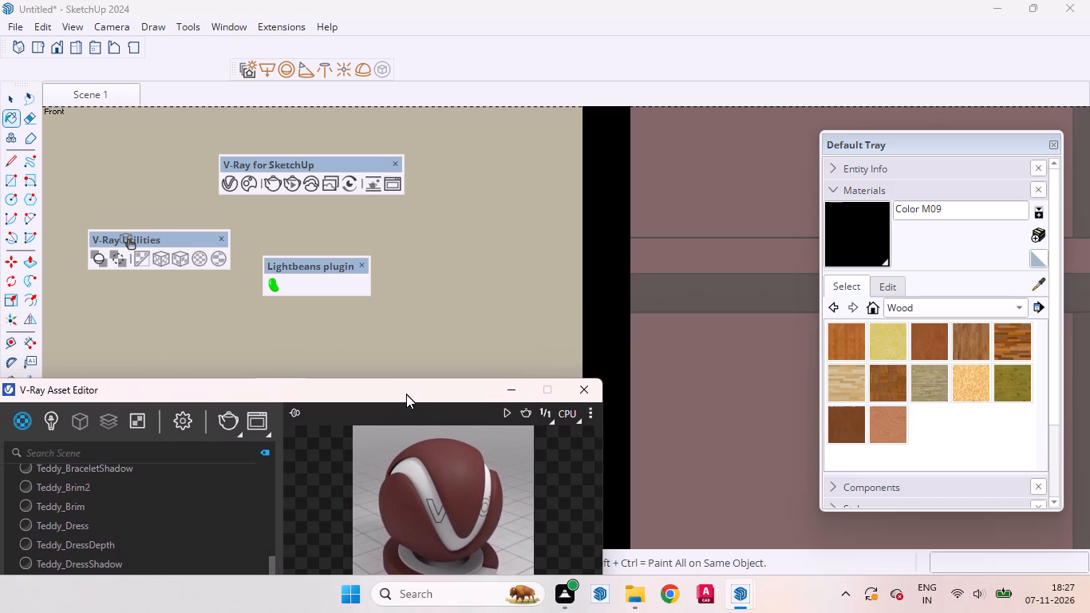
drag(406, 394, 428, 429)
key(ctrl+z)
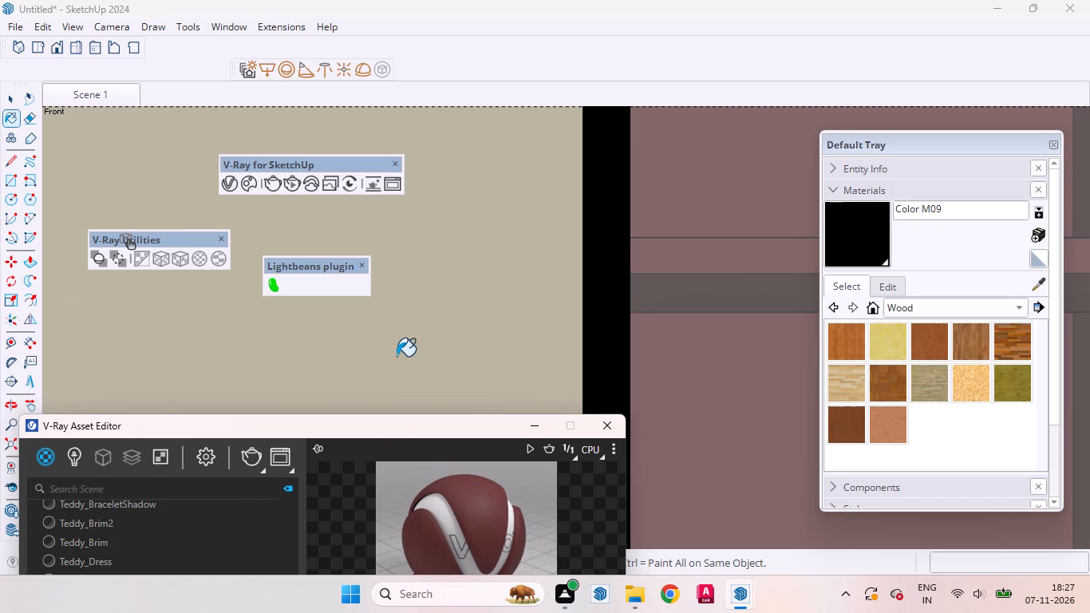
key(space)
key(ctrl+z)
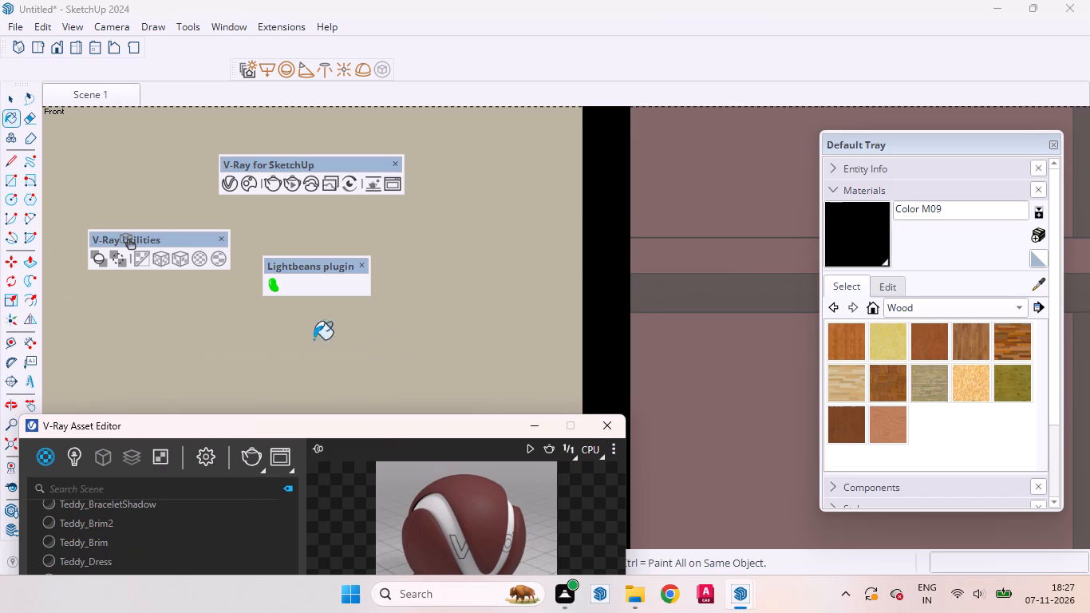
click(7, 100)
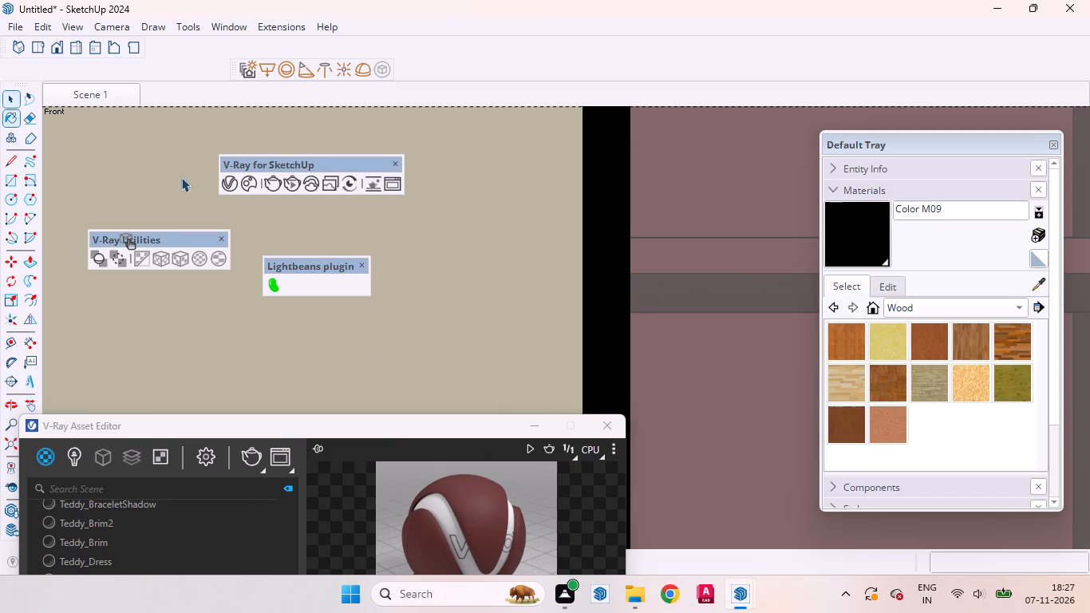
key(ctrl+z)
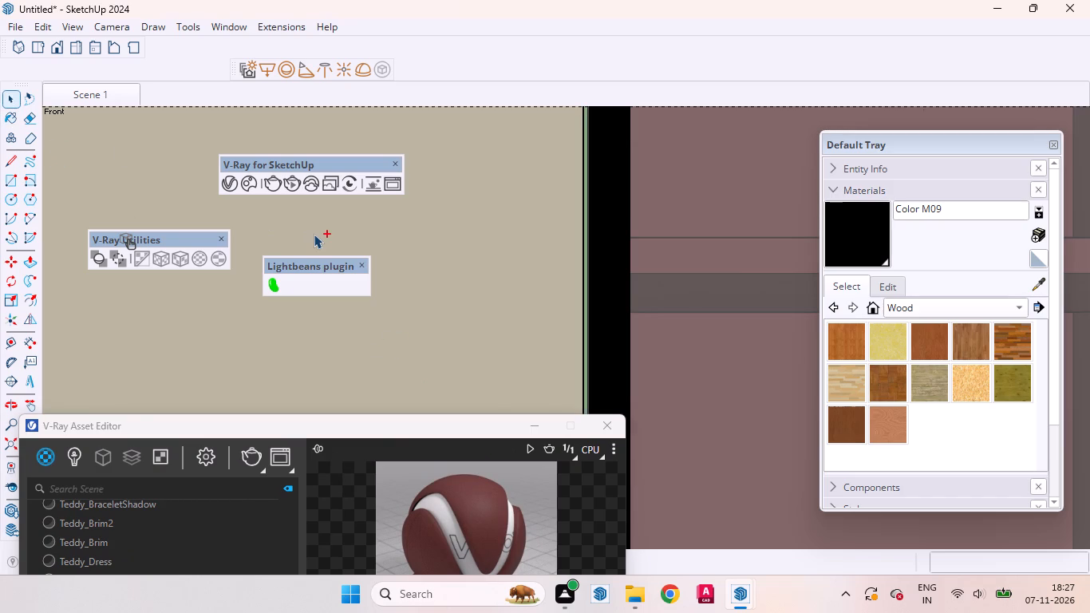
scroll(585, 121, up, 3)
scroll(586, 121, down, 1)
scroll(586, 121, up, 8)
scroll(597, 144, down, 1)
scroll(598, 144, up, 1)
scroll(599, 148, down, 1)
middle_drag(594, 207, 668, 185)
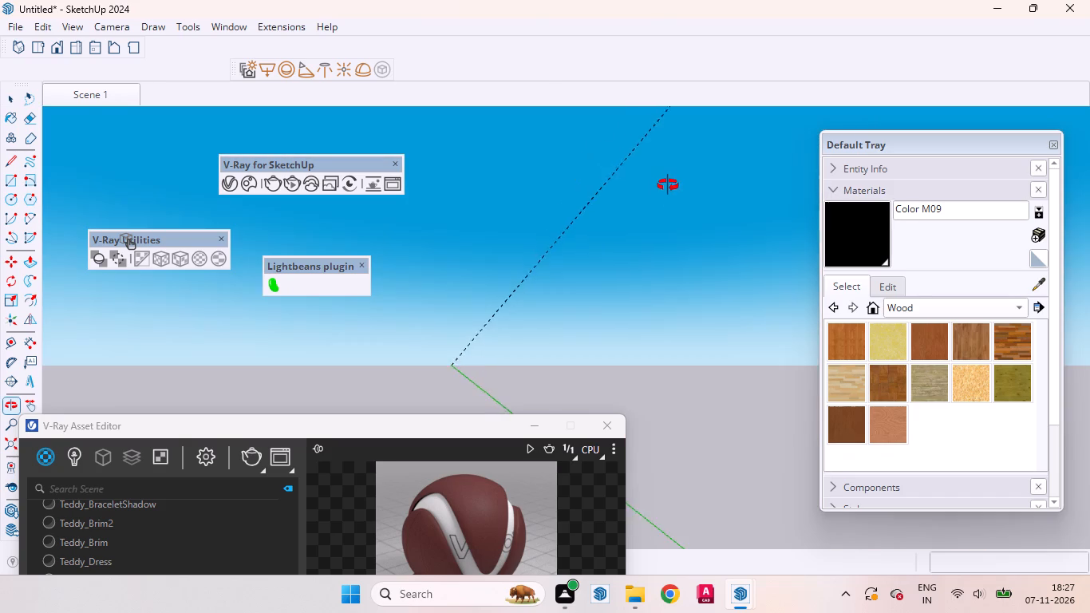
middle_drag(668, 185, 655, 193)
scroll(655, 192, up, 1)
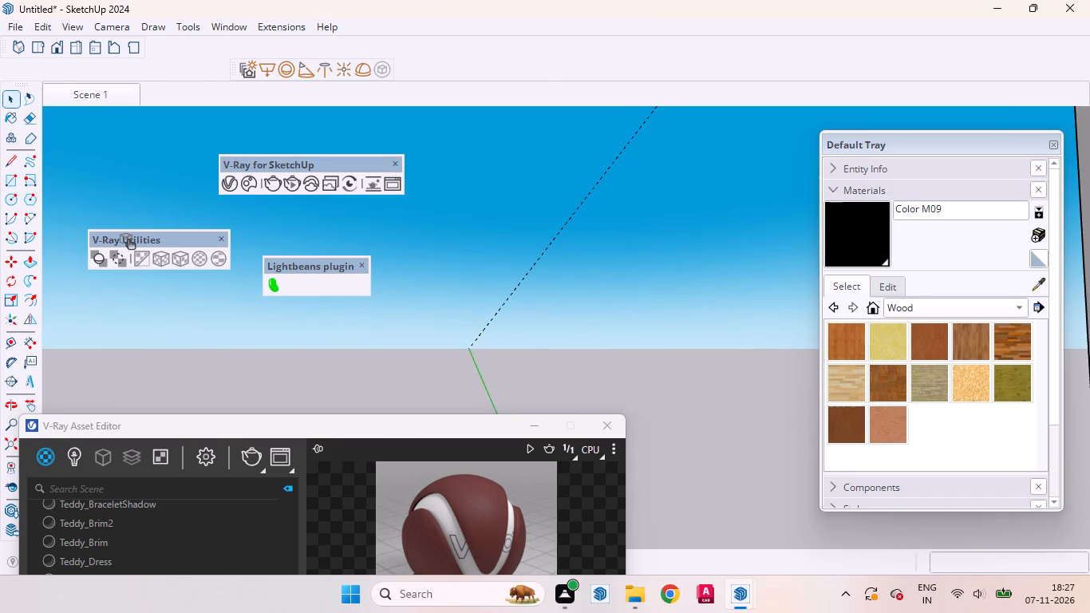
Sample the Uniboard-L19-Putty-4K material from the wardrobe door beside the black frame of the glass section.
drag(146, 429, 200, 416)
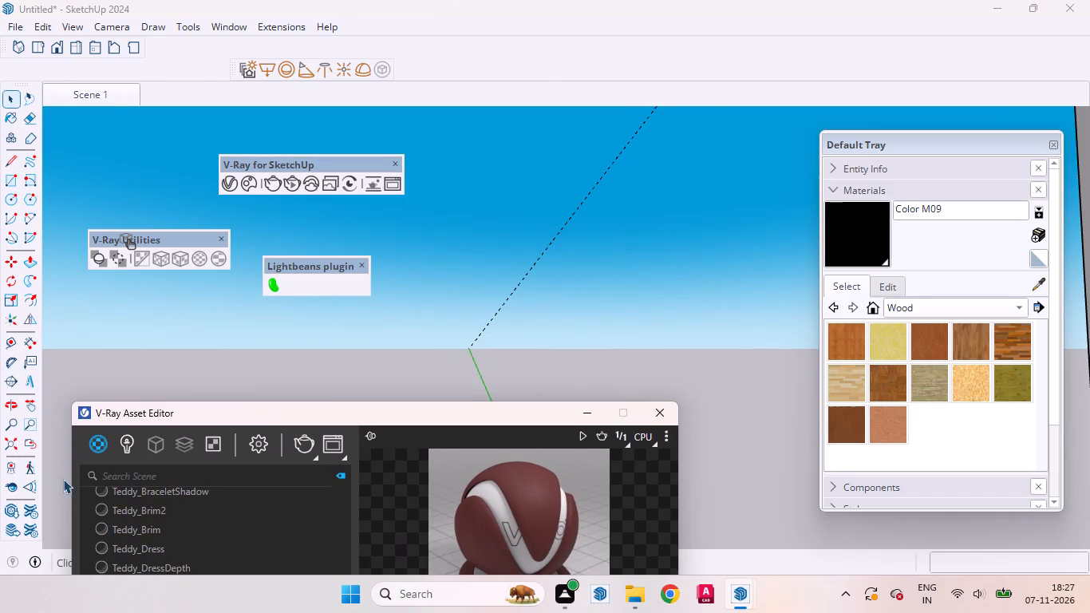
click(26, 449)
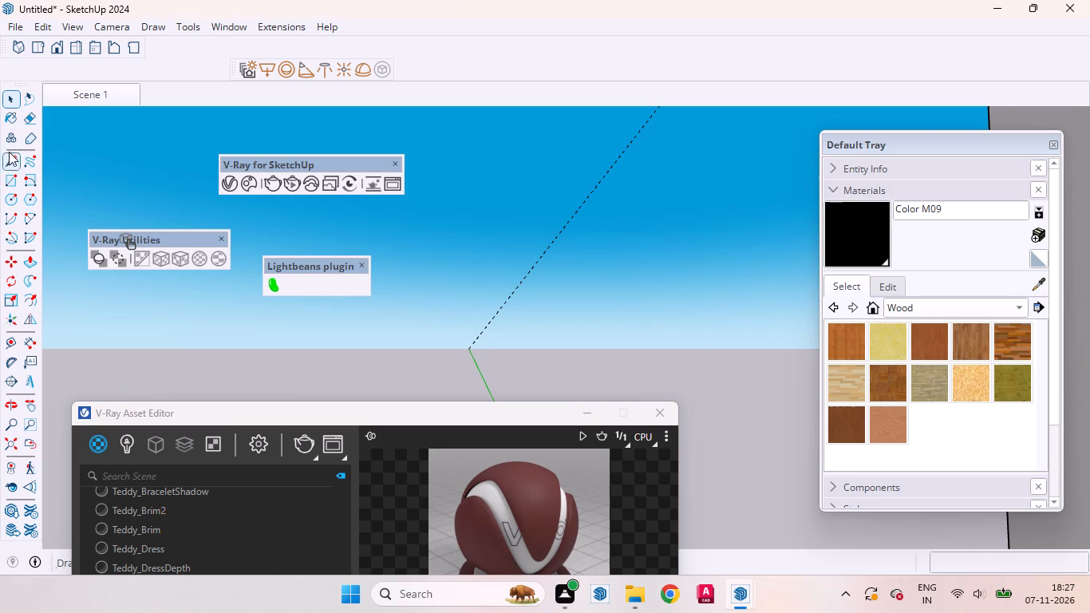
click(72, 97)
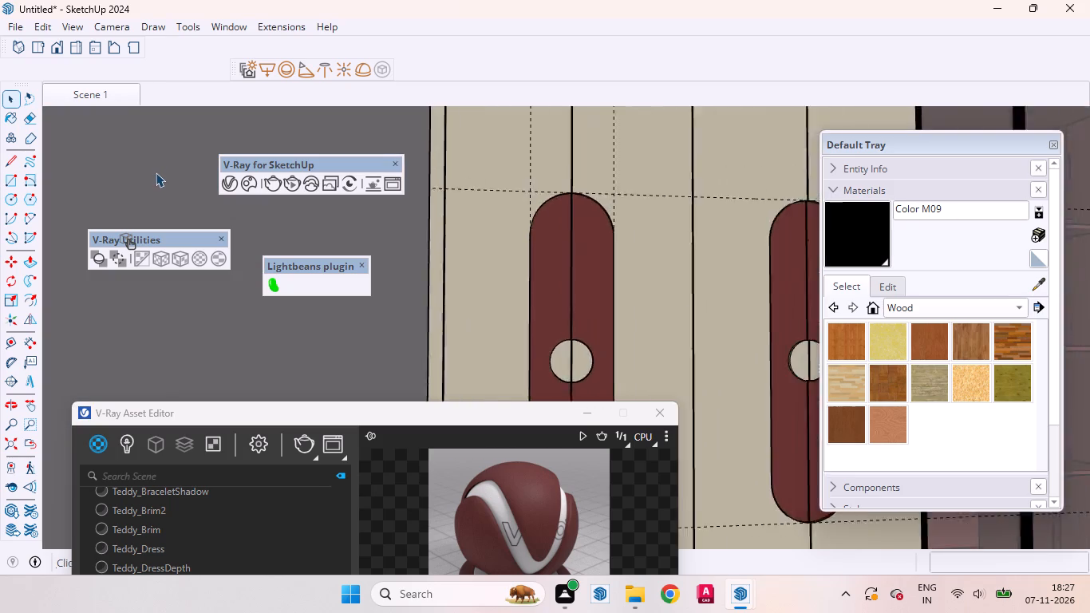
scroll(648, 302, up, 6)
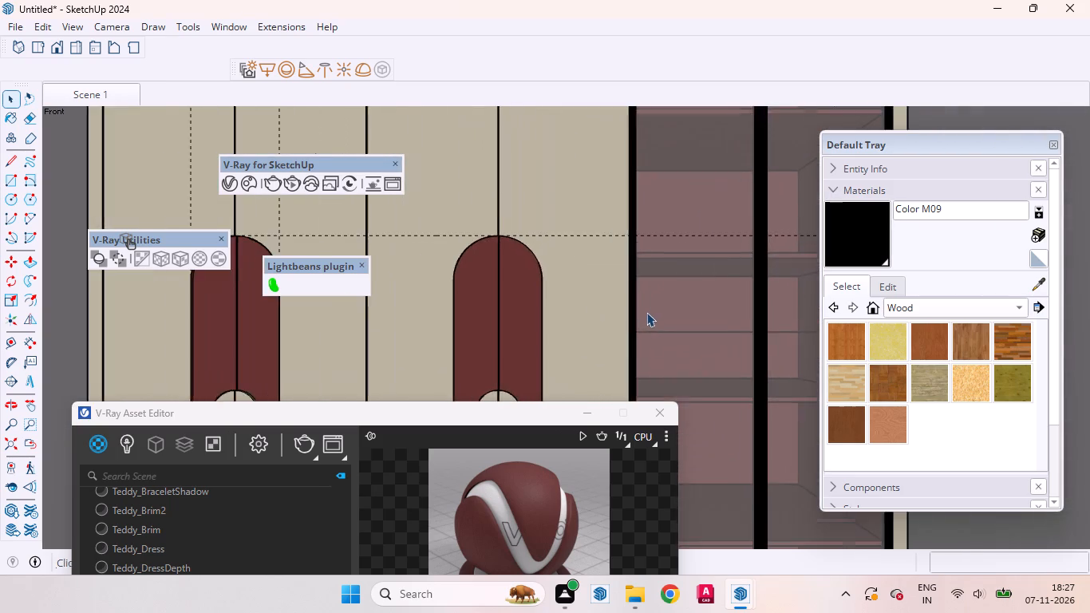
scroll(646, 312, up, 17)
scroll(631, 321, down, 2)
scroll(631, 321, up, 12)
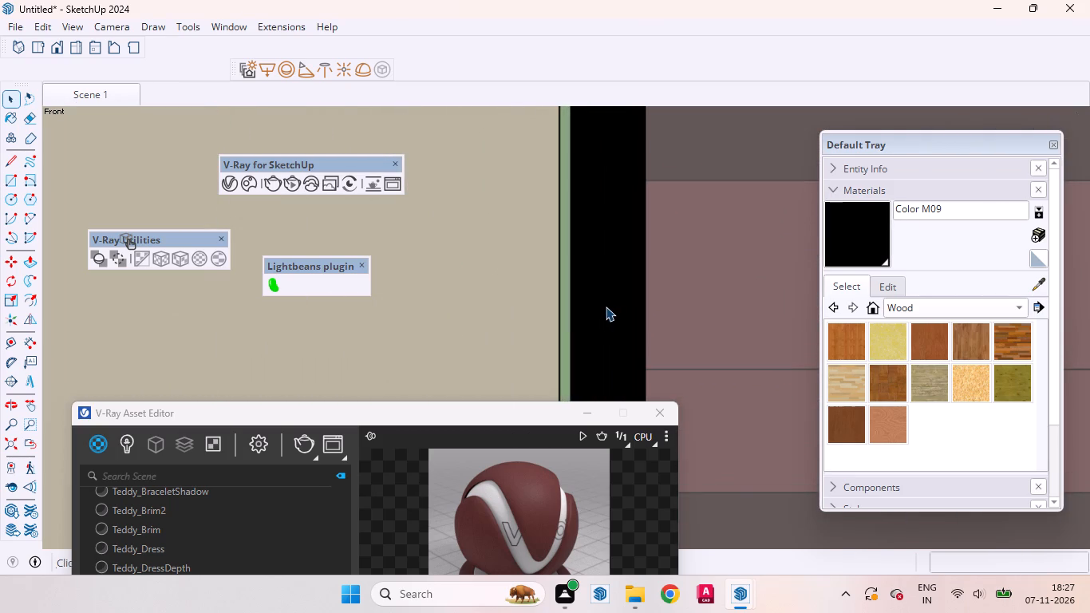
middle_click(547, 324)
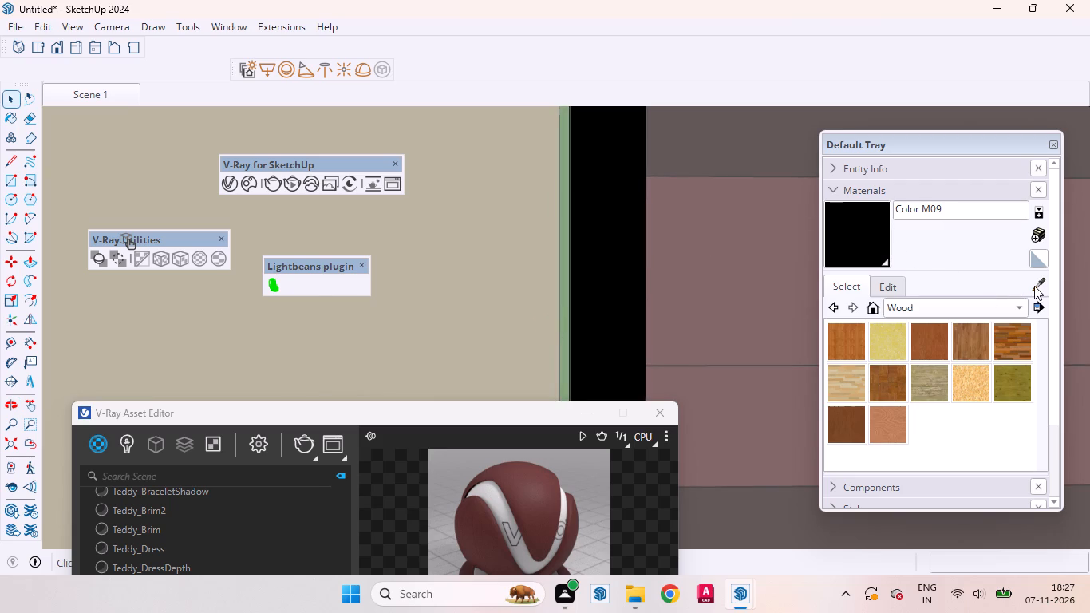
click(1034, 286)
click(520, 321)
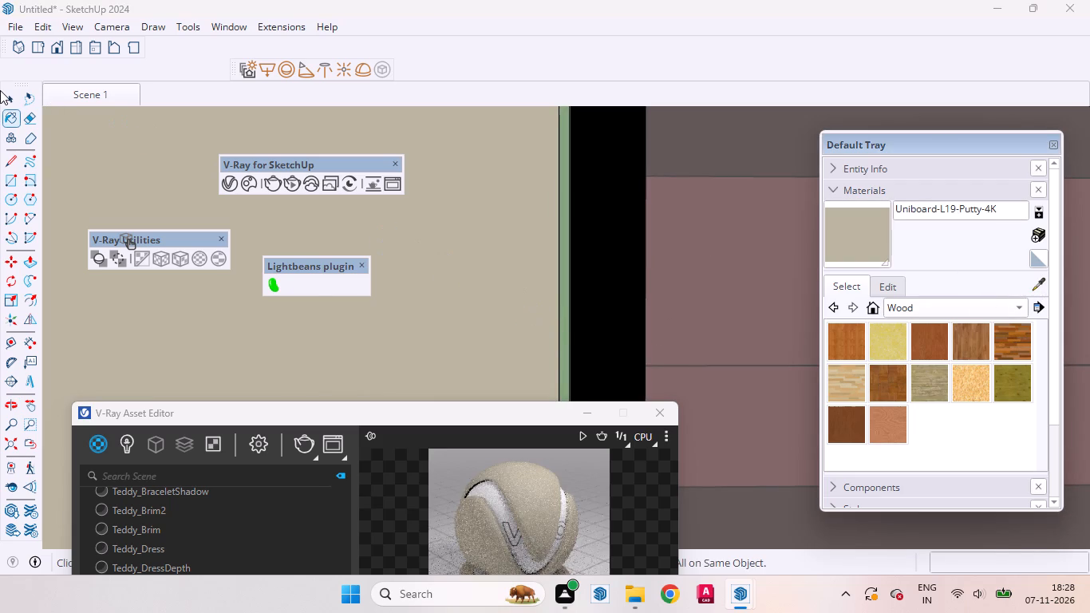
Paint the narrow green strip between the door and the black frame with Uniboard-L19-Putty-4K, and return to the Scene 1 view.
click(12, 93)
scroll(558, 186, up, 5)
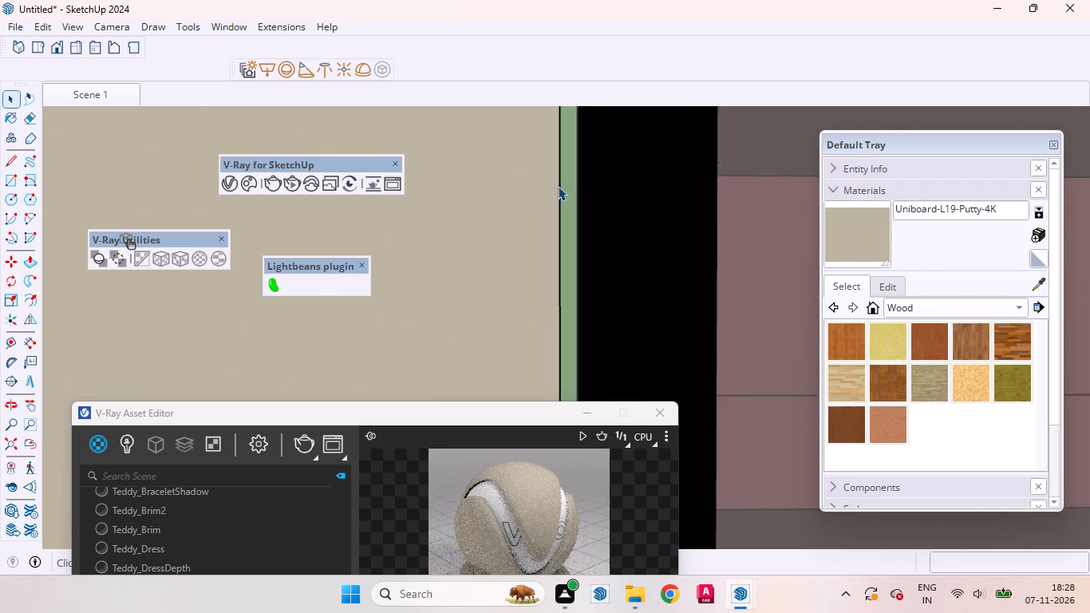
scroll(558, 186, up, 9)
scroll(567, 196, down, 1)
scroll(567, 196, up, 9)
click(860, 237)
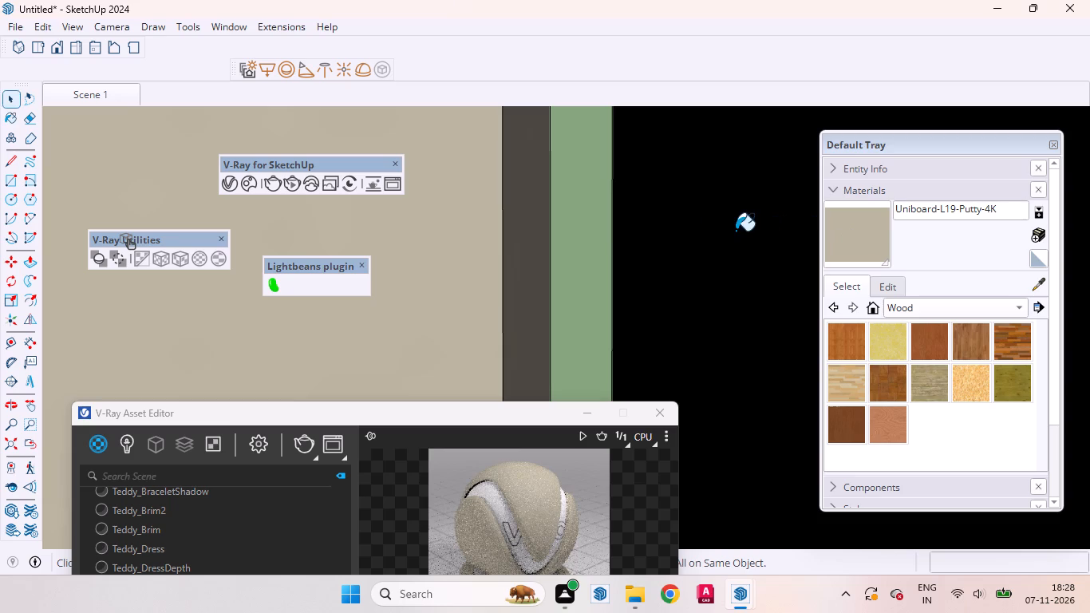
key(space)
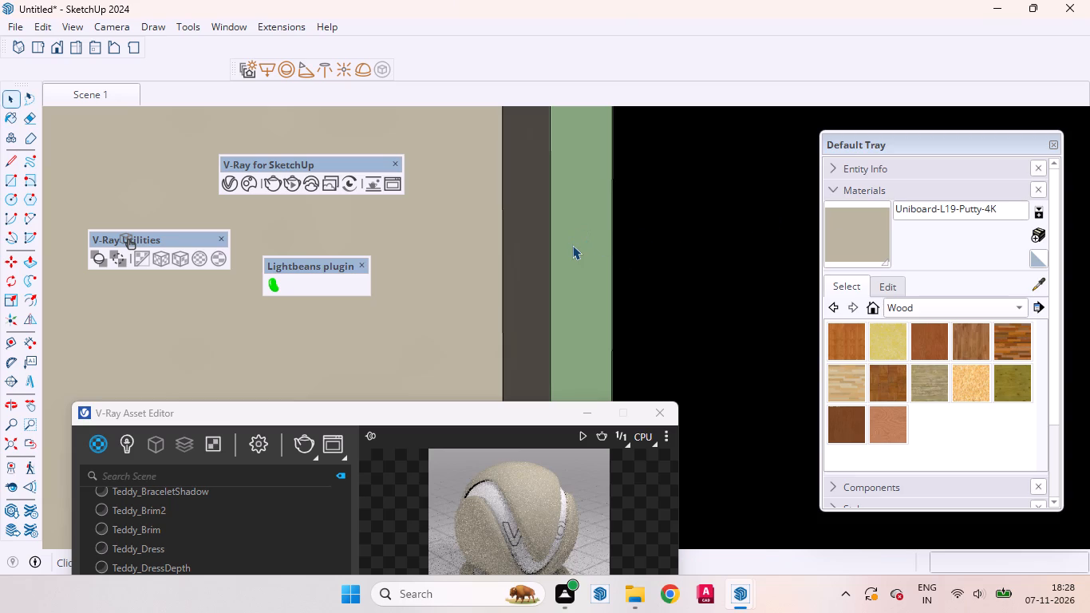
click(572, 245)
double_click(572, 245)
click(575, 245)
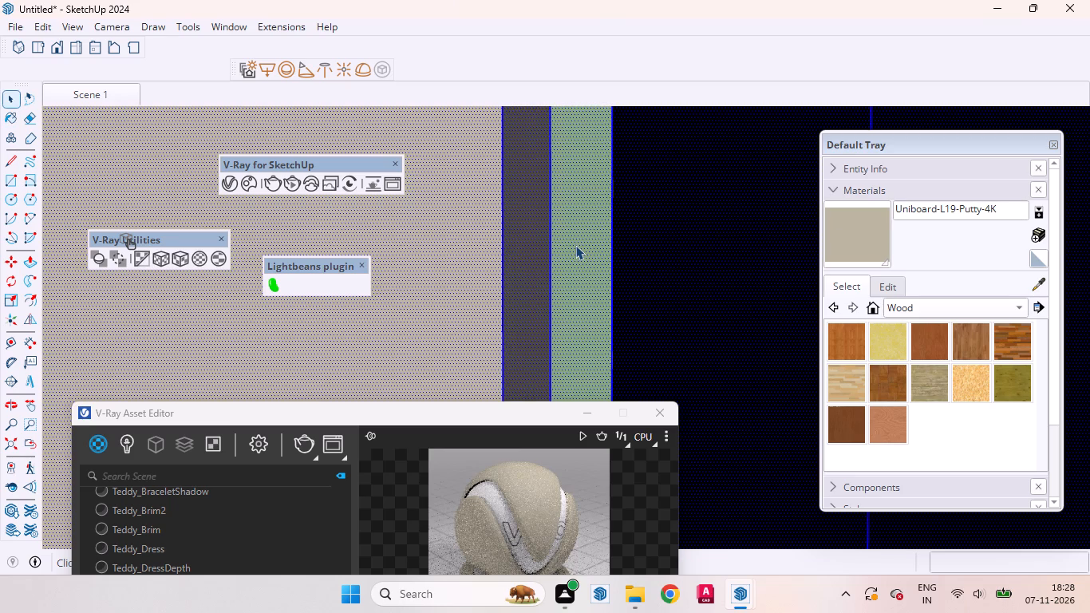
click(575, 245)
click(598, 275)
click(854, 227)
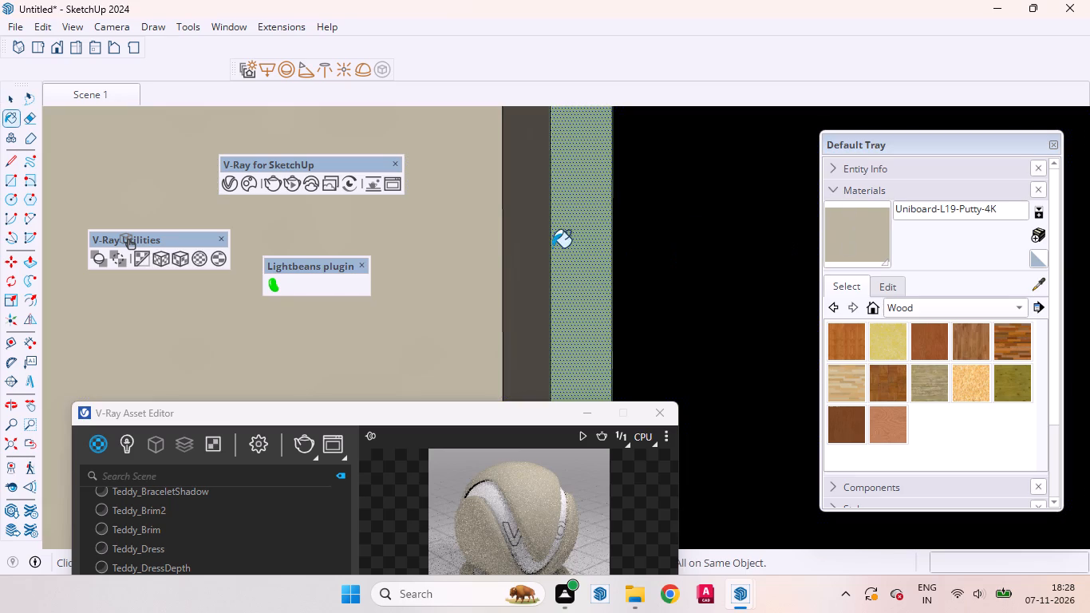
click(582, 238)
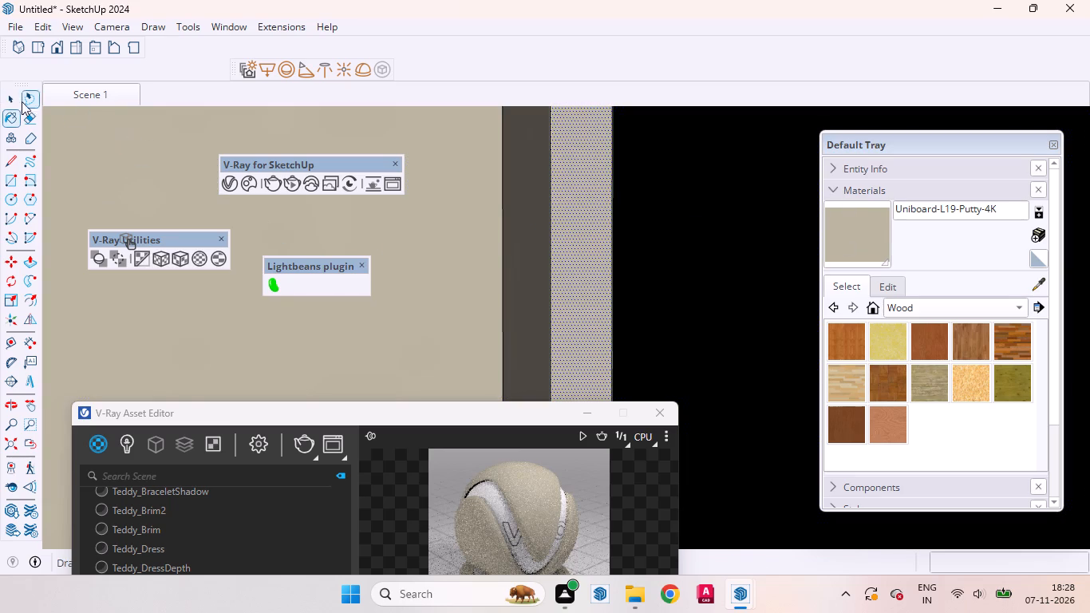
click(4, 100)
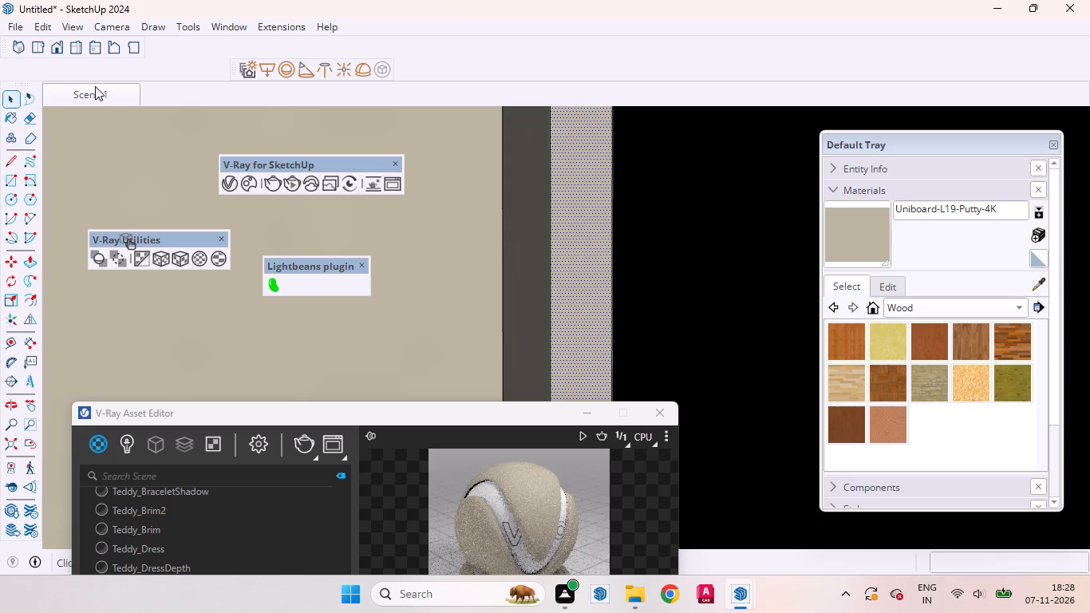
click(98, 98)
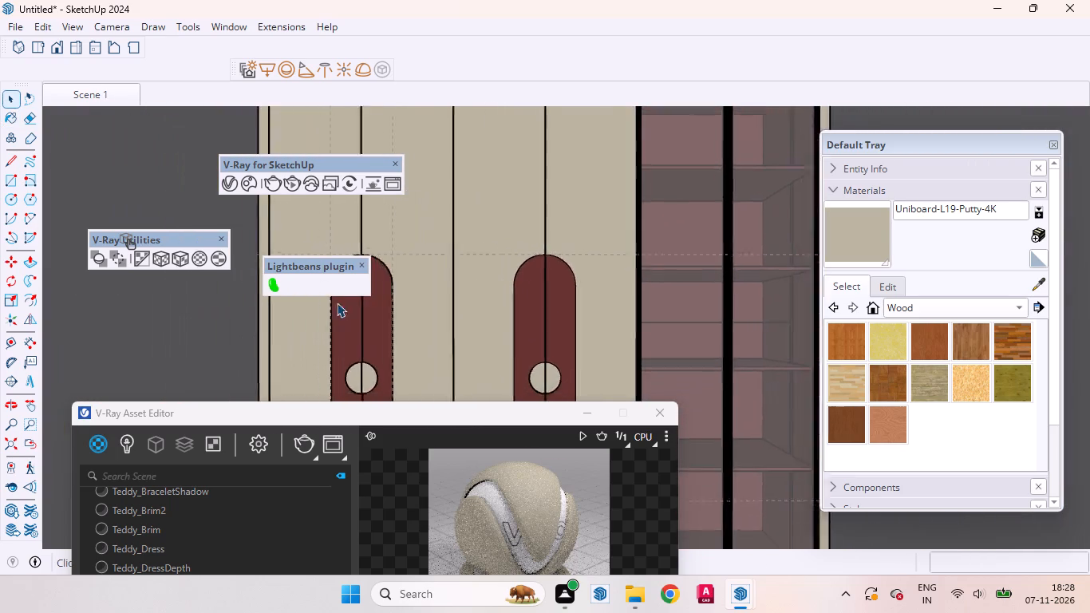
Sample the Putty material from the wardrobe door again and reposition the V-Ray Asset Editor to examine its properties.
drag(448, 412, 419, 80)
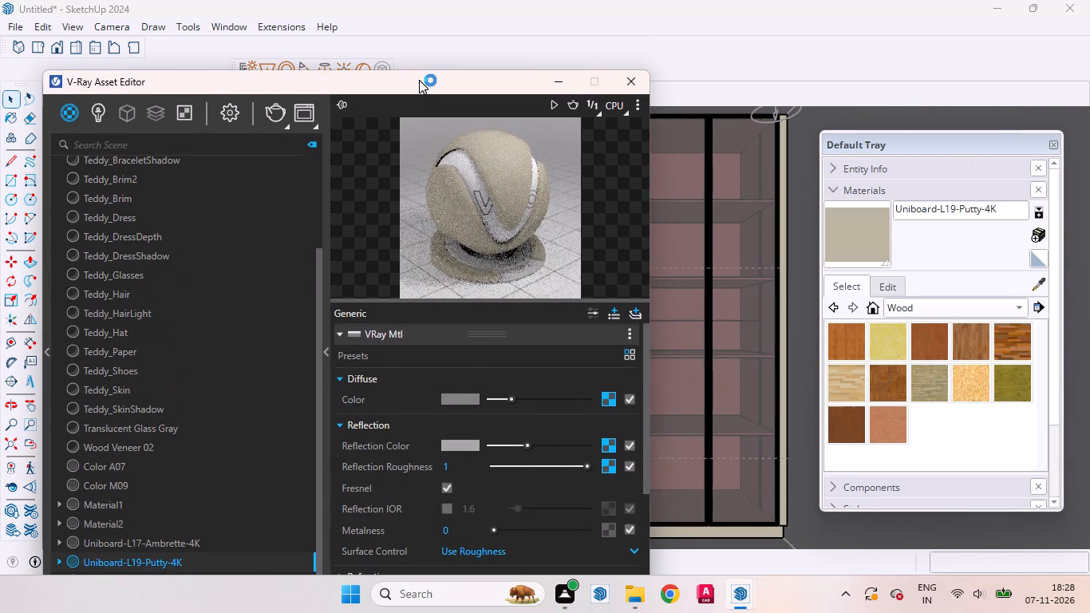
drag(419, 80, 606, 265)
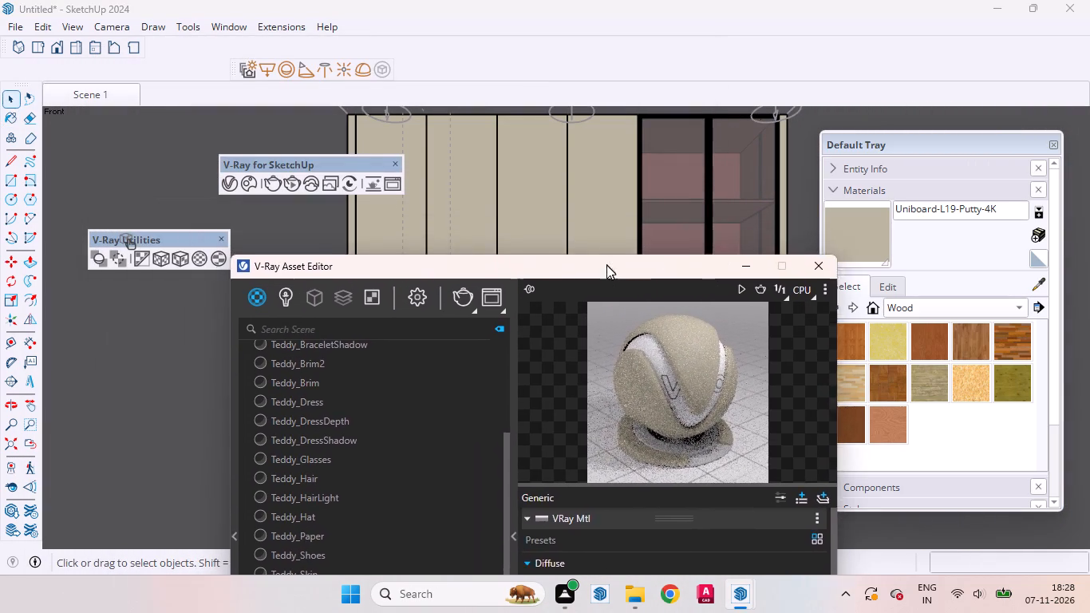
drag(606, 265, 597, 332)
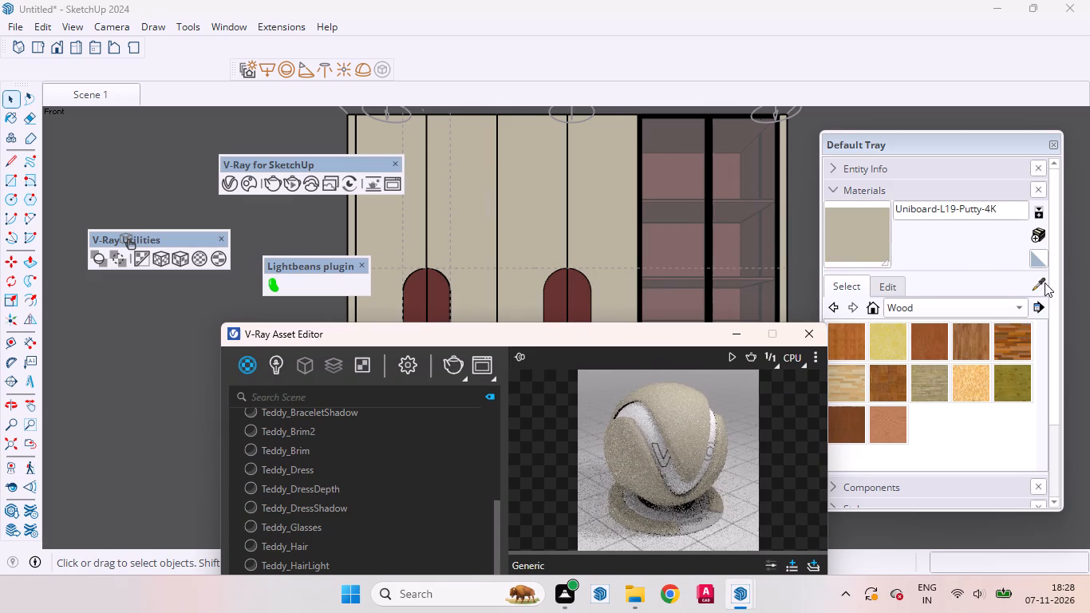
click(1043, 283)
click(526, 239)
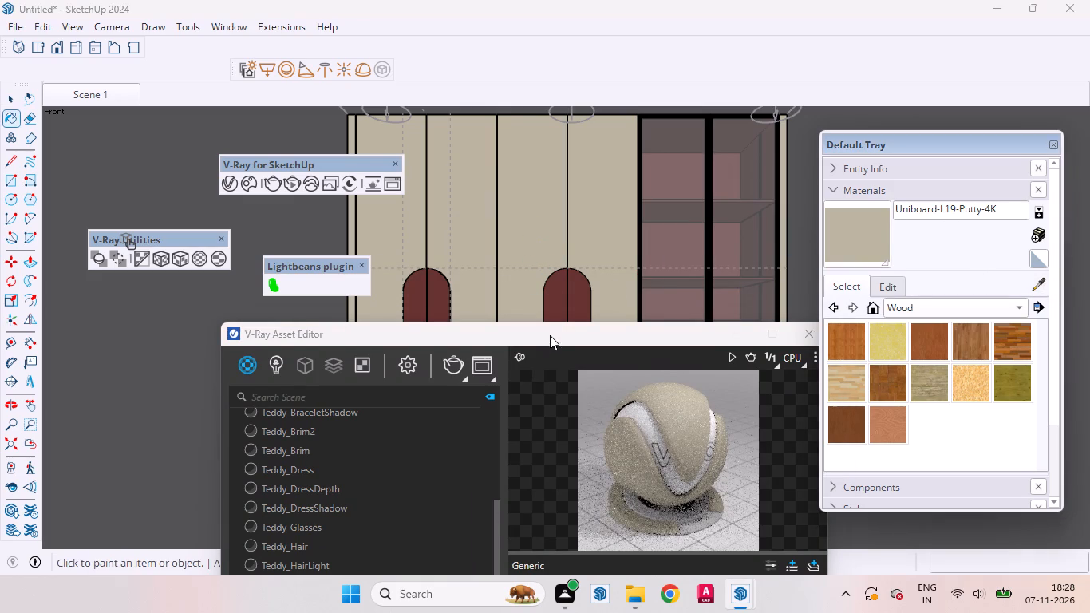
drag(551, 334, 436, 68)
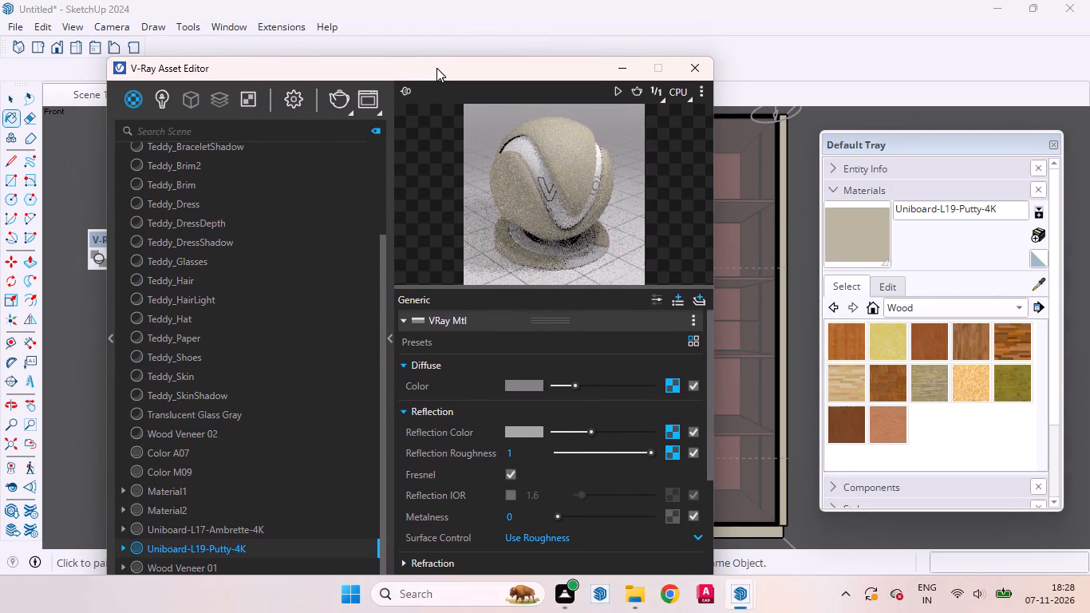
drag(436, 68, 468, 80)
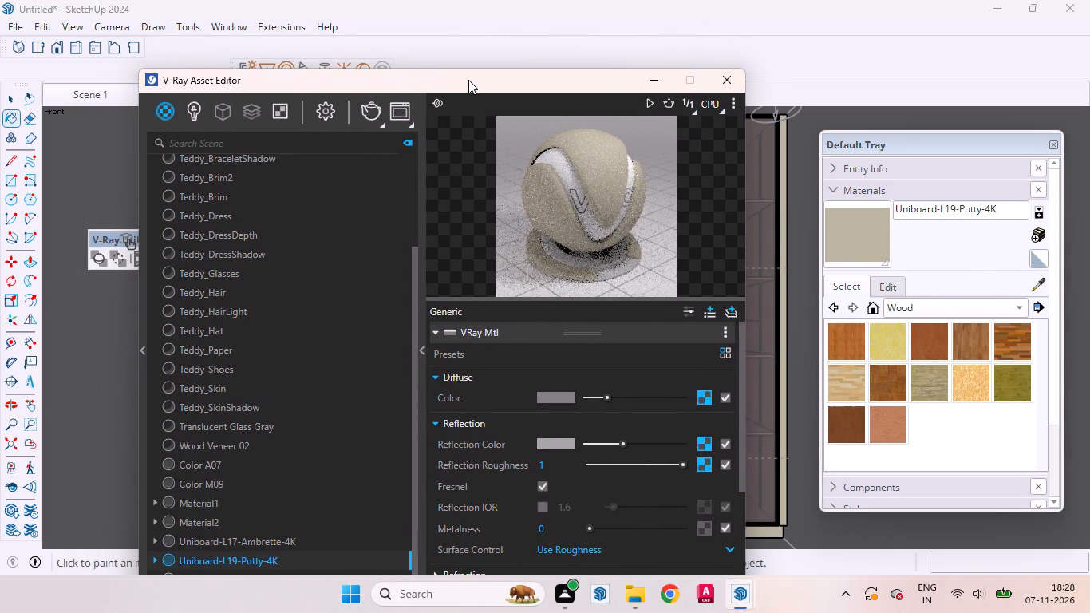
drag(468, 80, 511, 49)
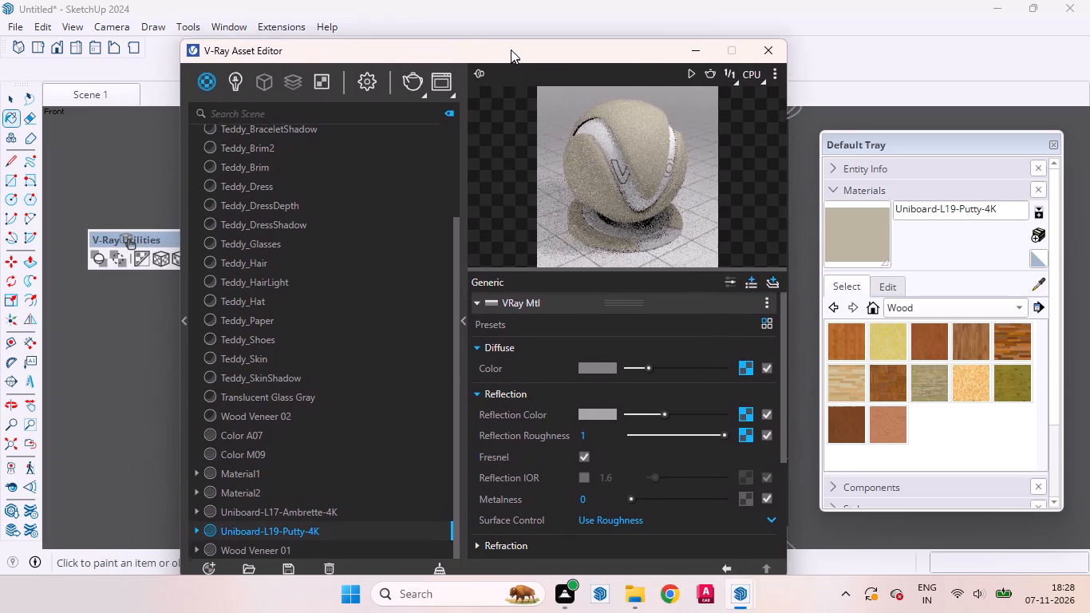
drag(511, 49, 532, 36)
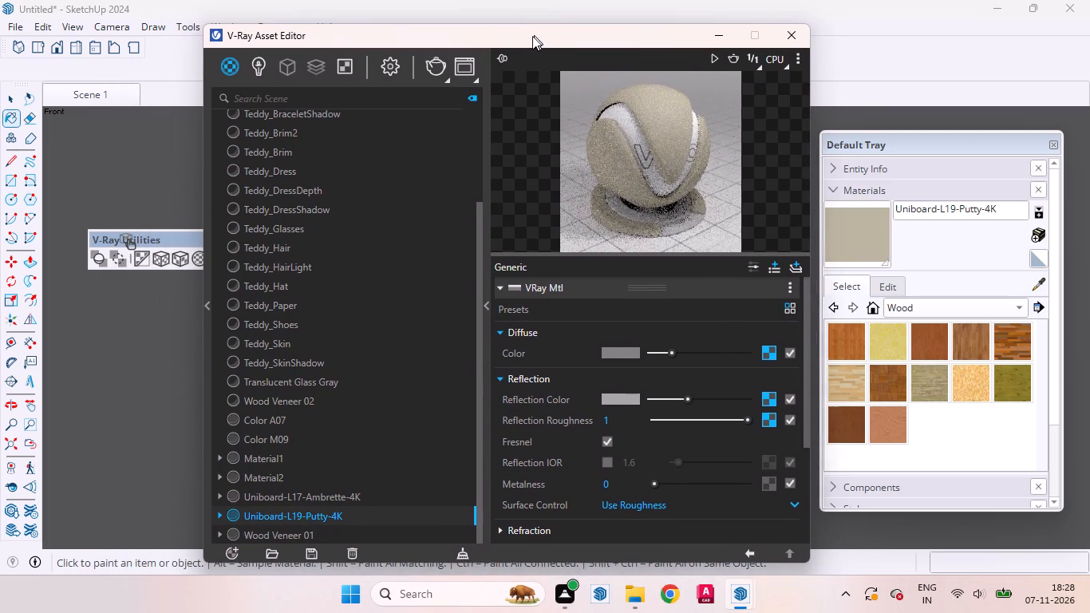
drag(532, 36, 539, 39)
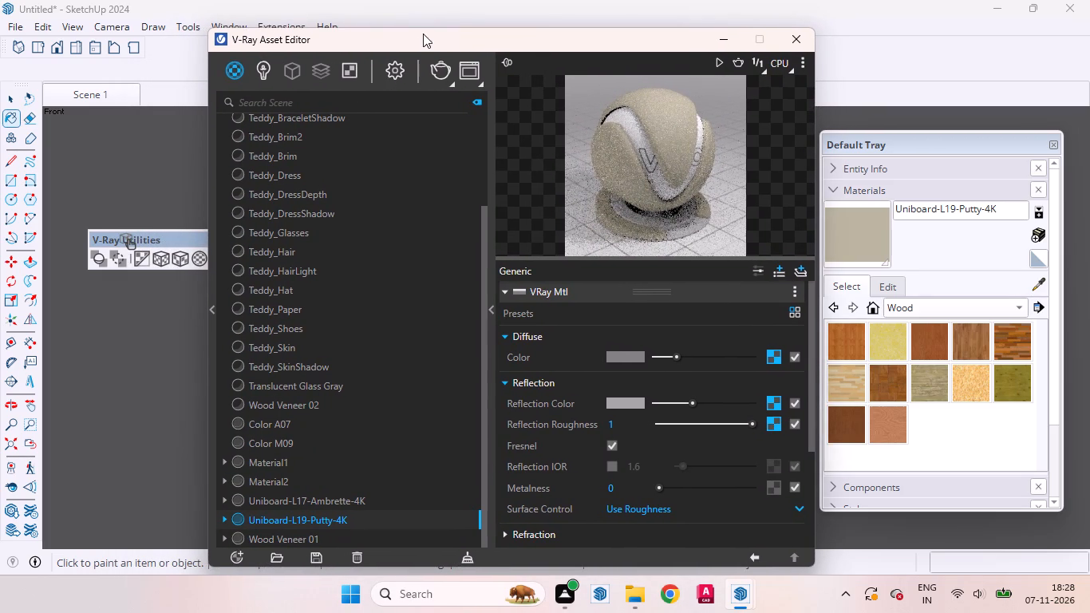
drag(425, 35, 446, 21)
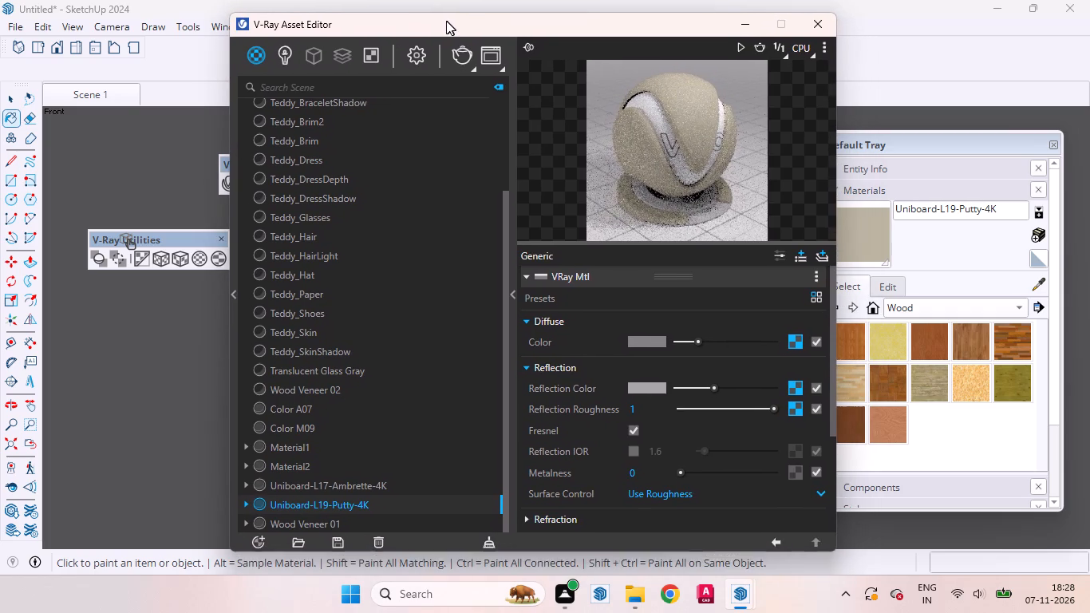
drag(446, 21, 445, 19)
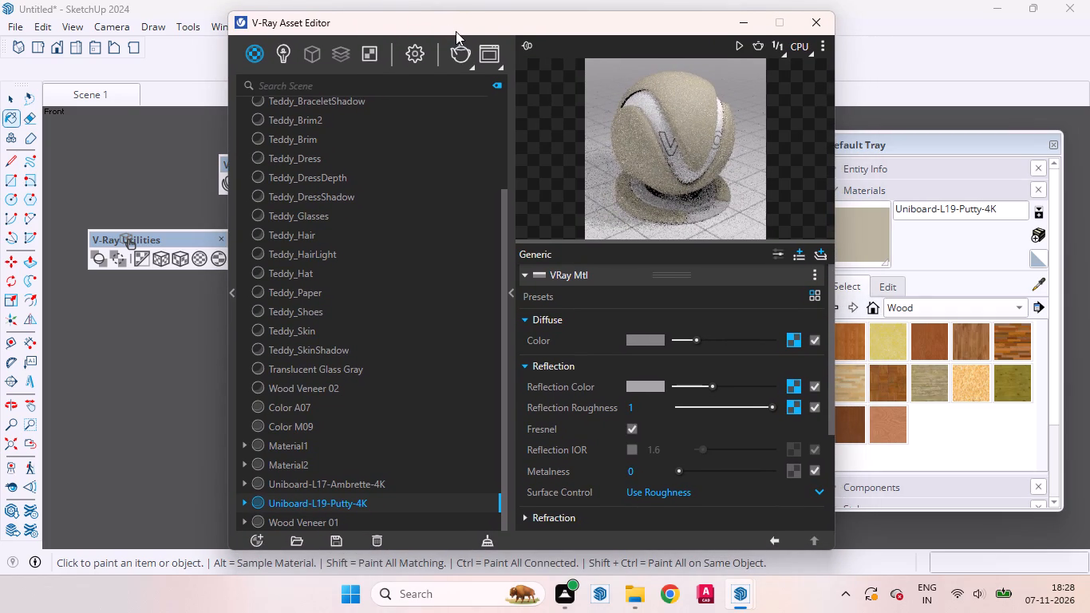
drag(456, 31, 426, 104)
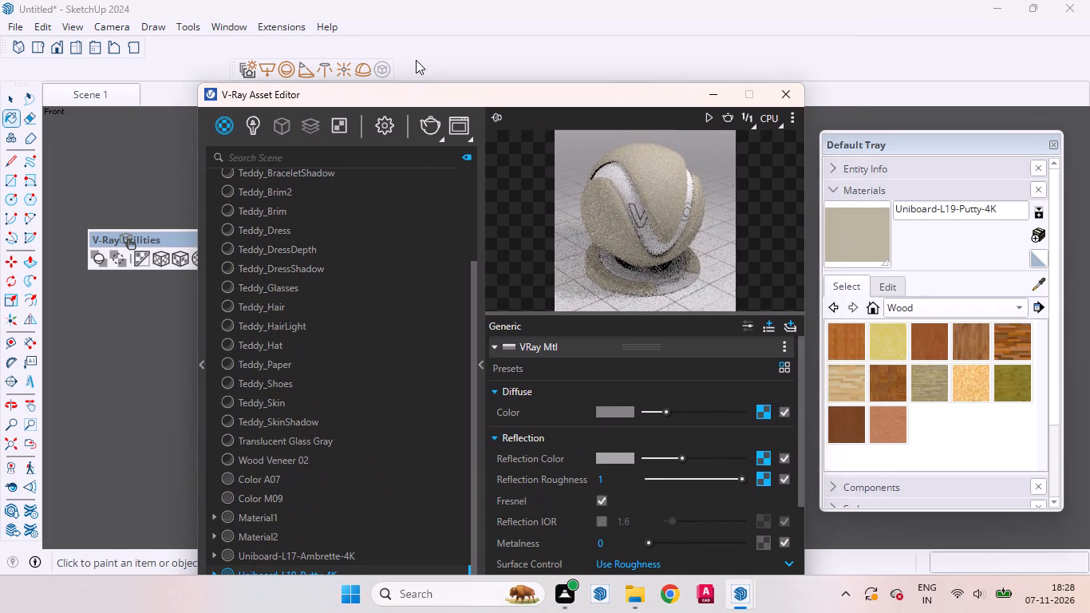
Start a production render of Scene 1 with the High-quality settings at 1280 x 720 and inspect the wardrobe in the frame buffer.
click(380, 121)
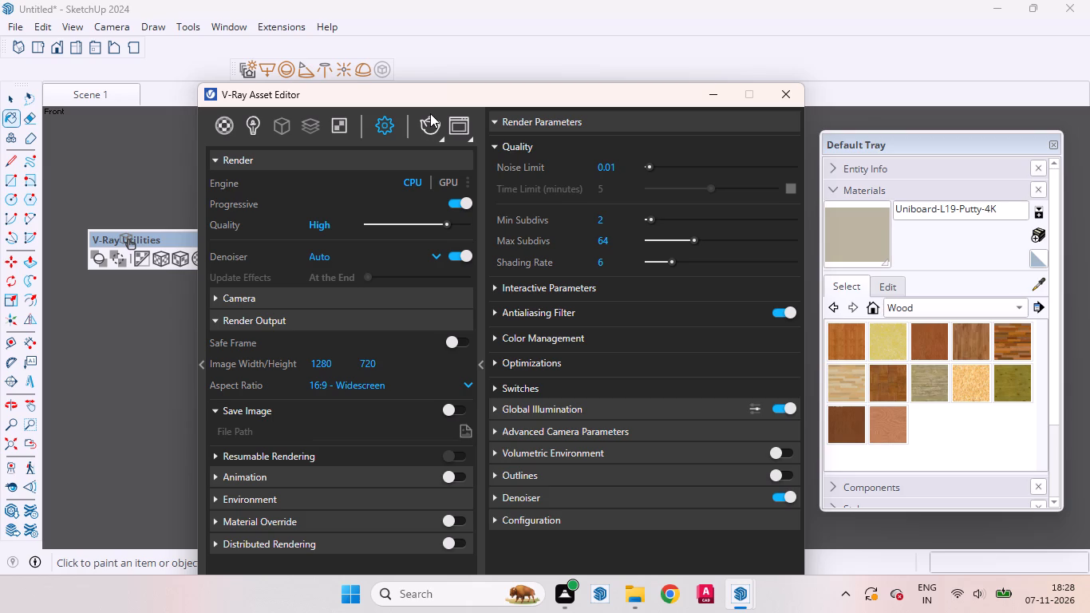
click(434, 120)
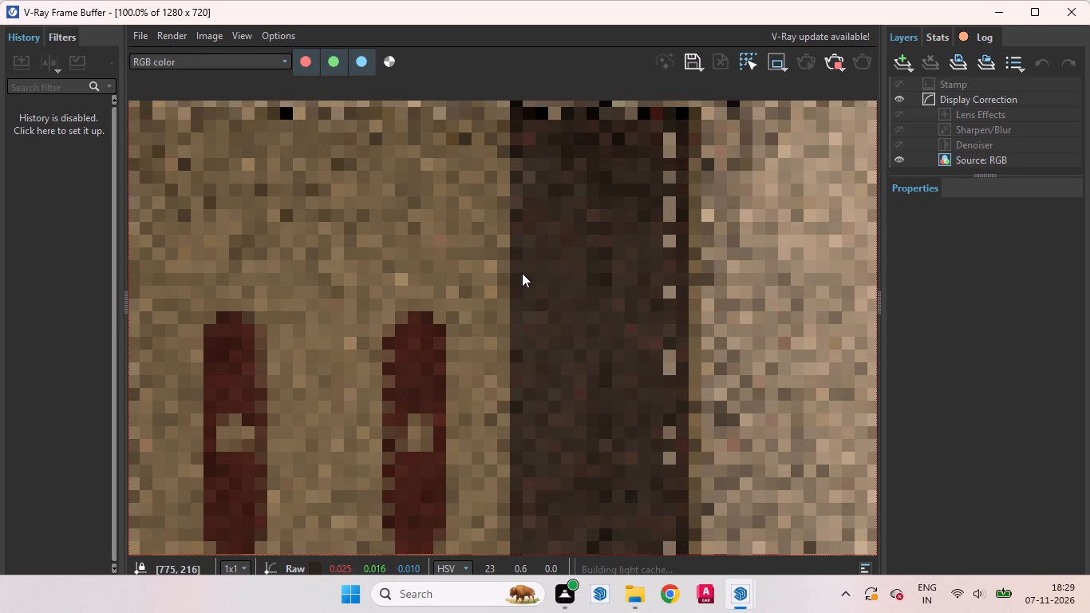
scroll(567, 298, down, 1)
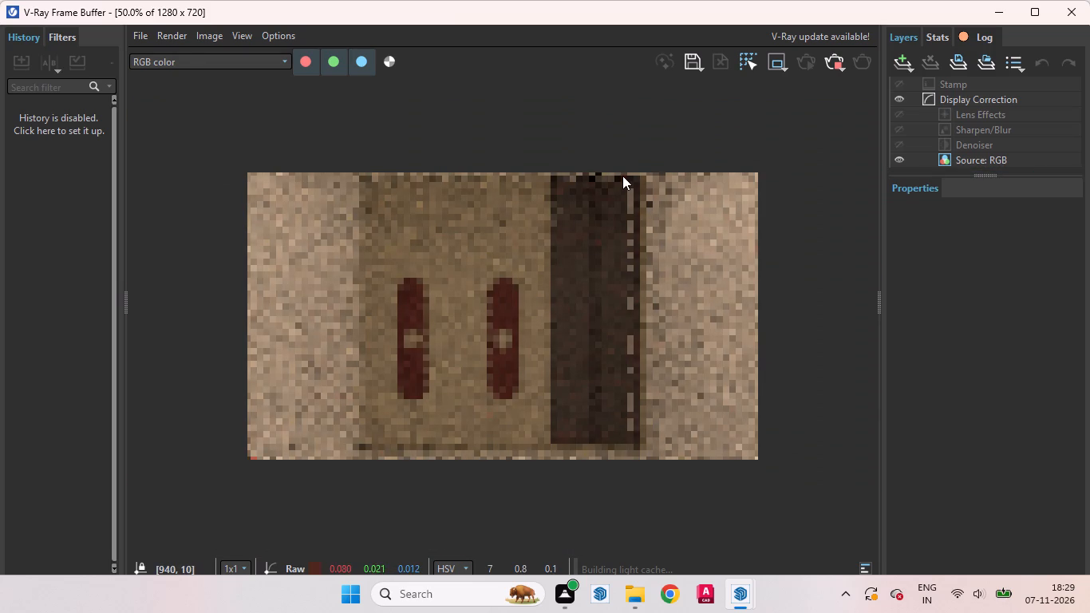
scroll(594, 212, up, 1)
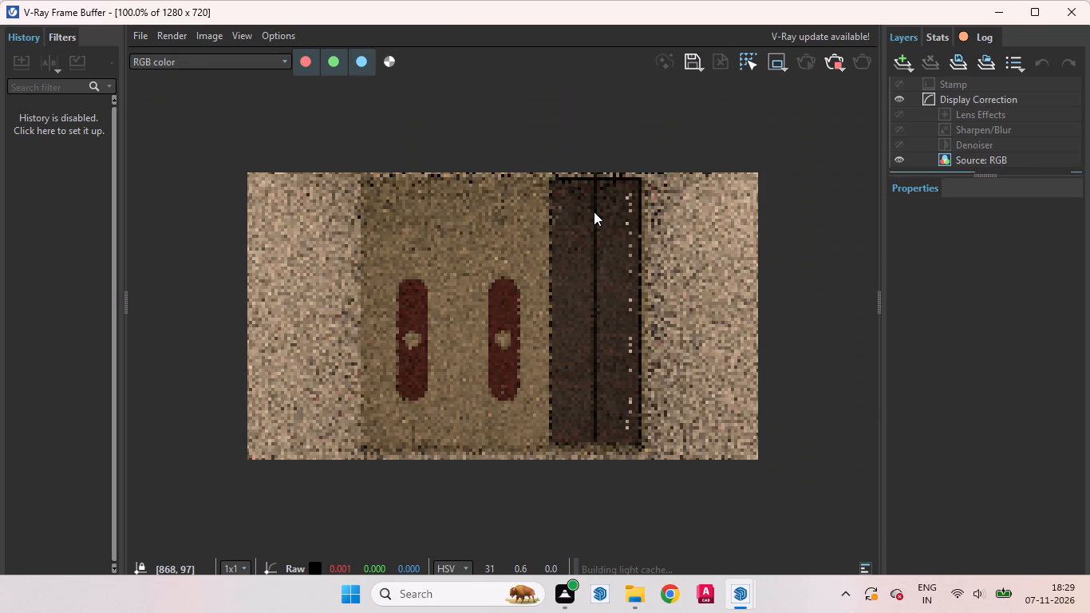
scroll(606, 218, down, 1)
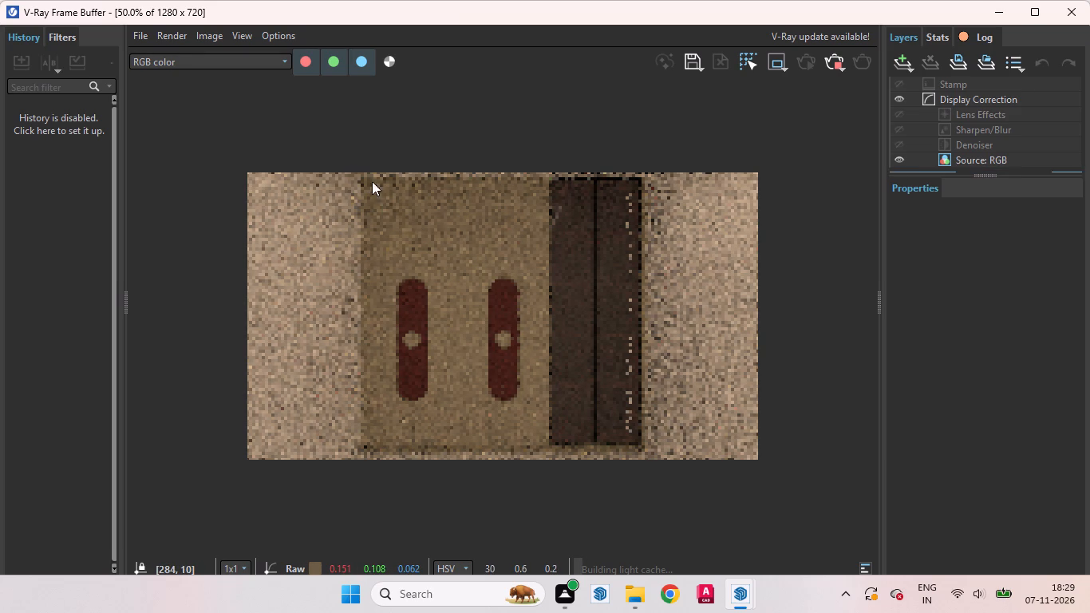
click(650, 176)
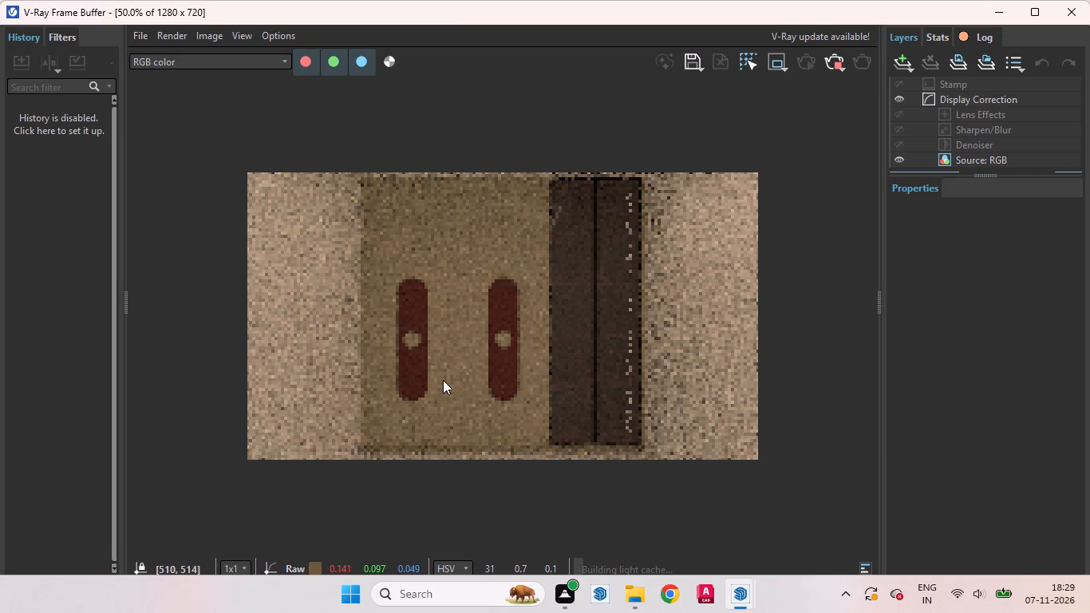
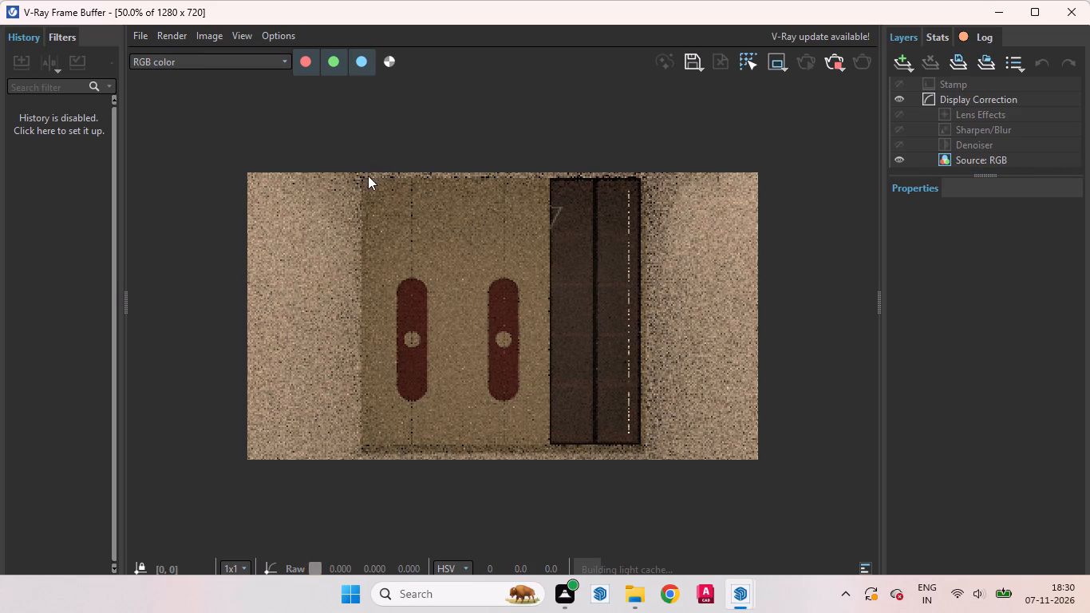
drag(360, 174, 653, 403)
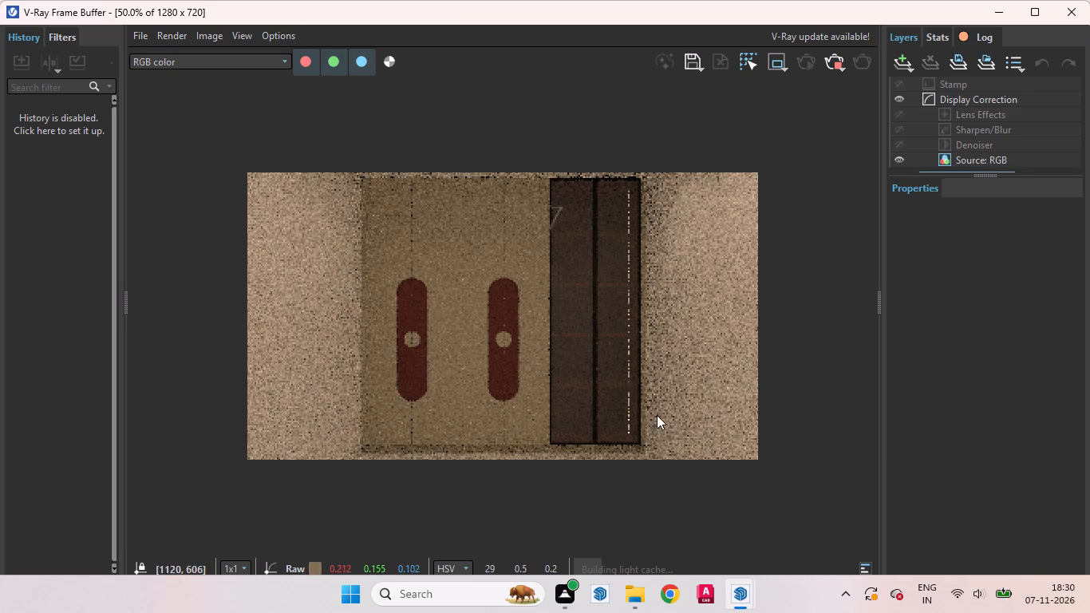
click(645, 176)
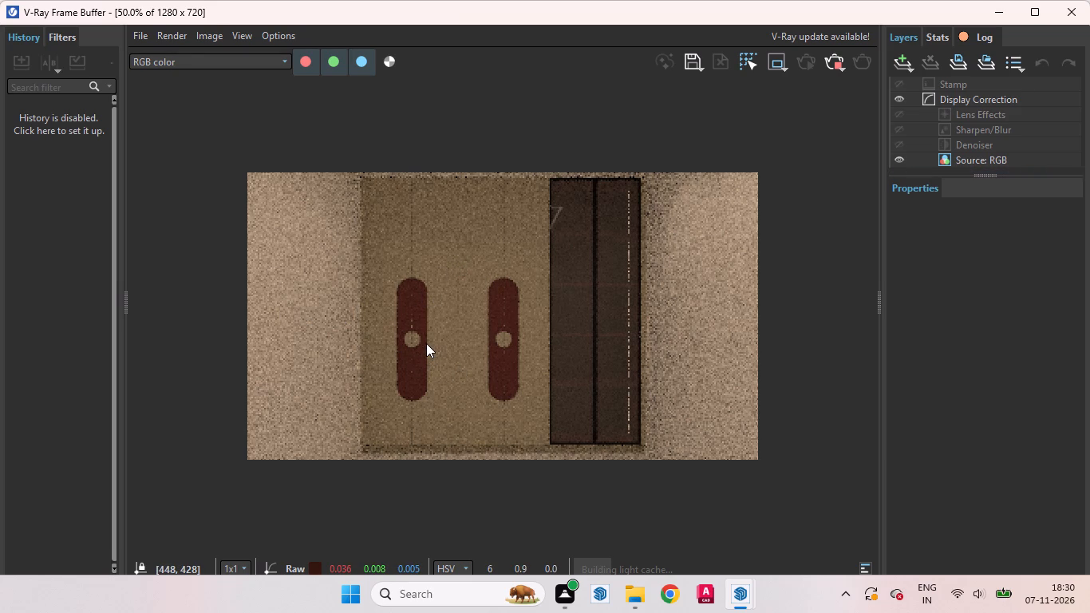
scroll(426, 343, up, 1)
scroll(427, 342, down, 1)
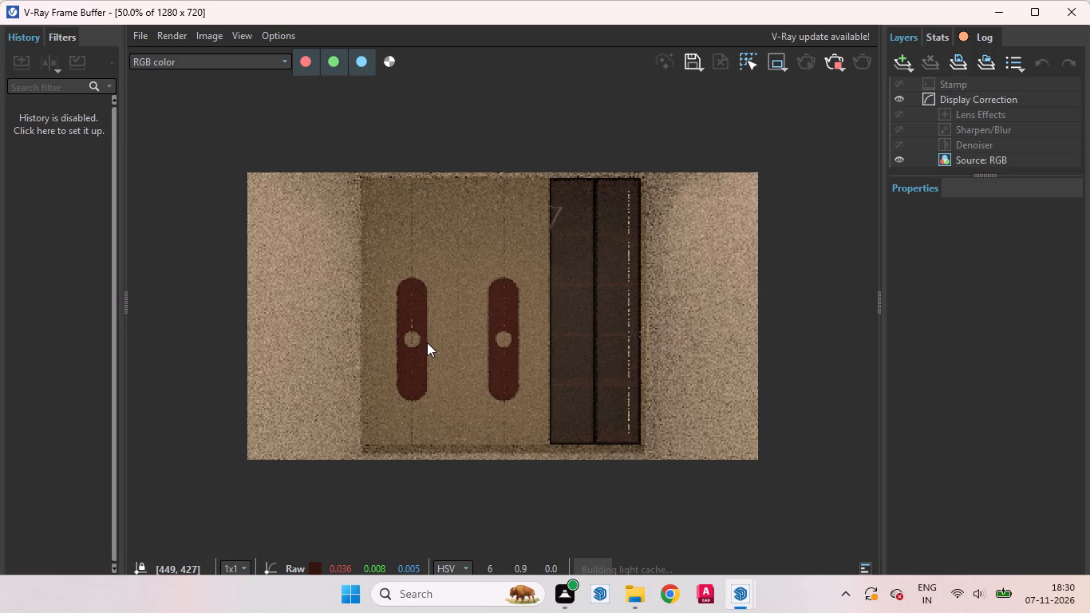
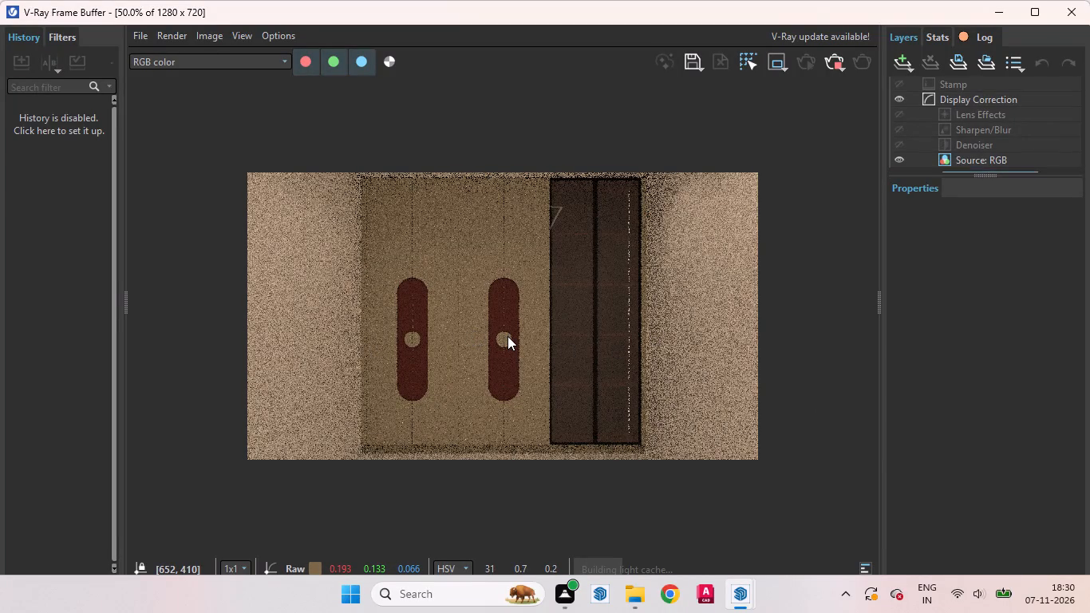
Inspect the in-progress render up close around the wardrobe's dark red handles and round cutouts, and as a whole.
scroll(507, 336, up, 2)
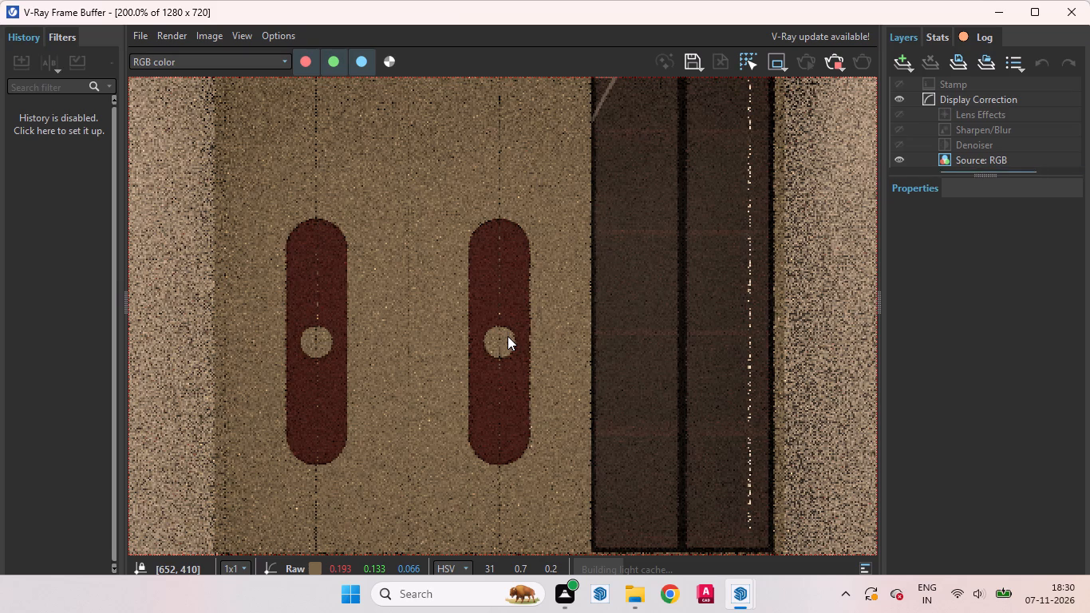
scroll(507, 336, up, 2)
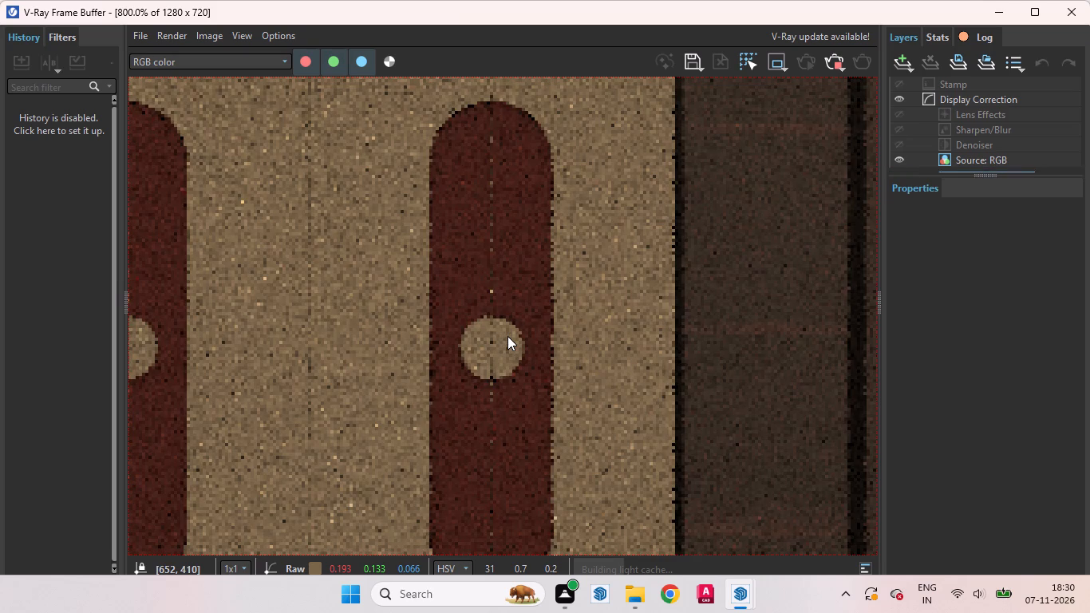
scroll(507, 336, down, 3)
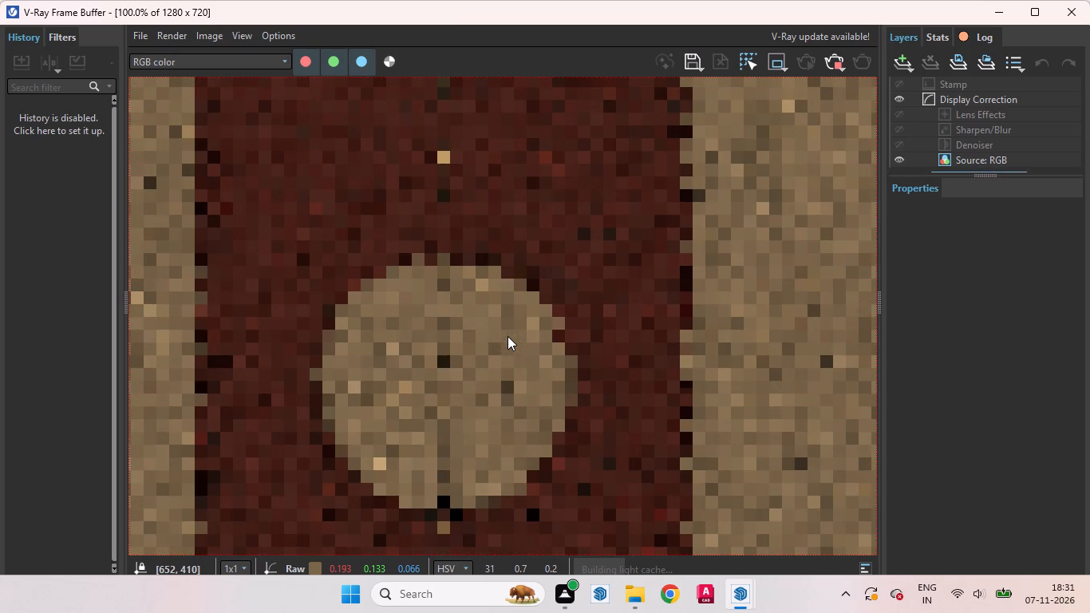
scroll(545, 345, down, 2)
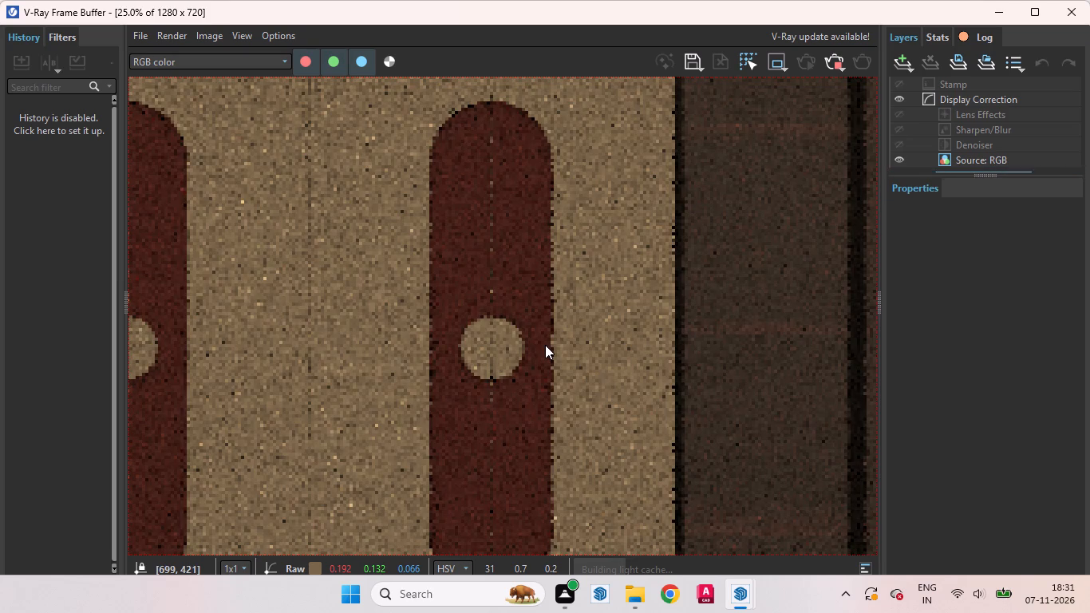
scroll(545, 345, down, 1)
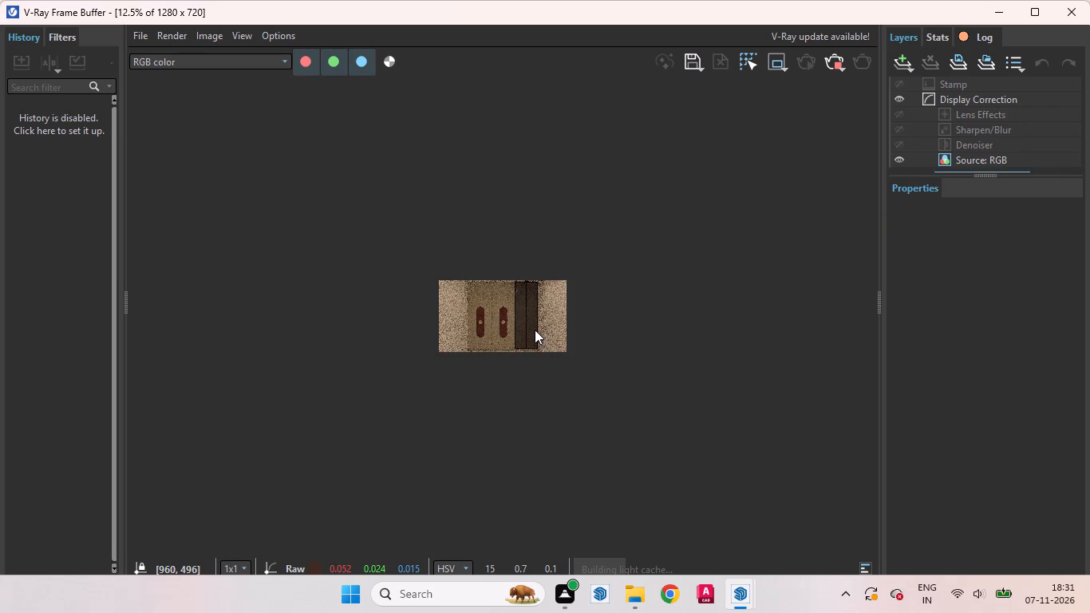
scroll(535, 330, up, 3)
scroll(528, 378, down, 2)
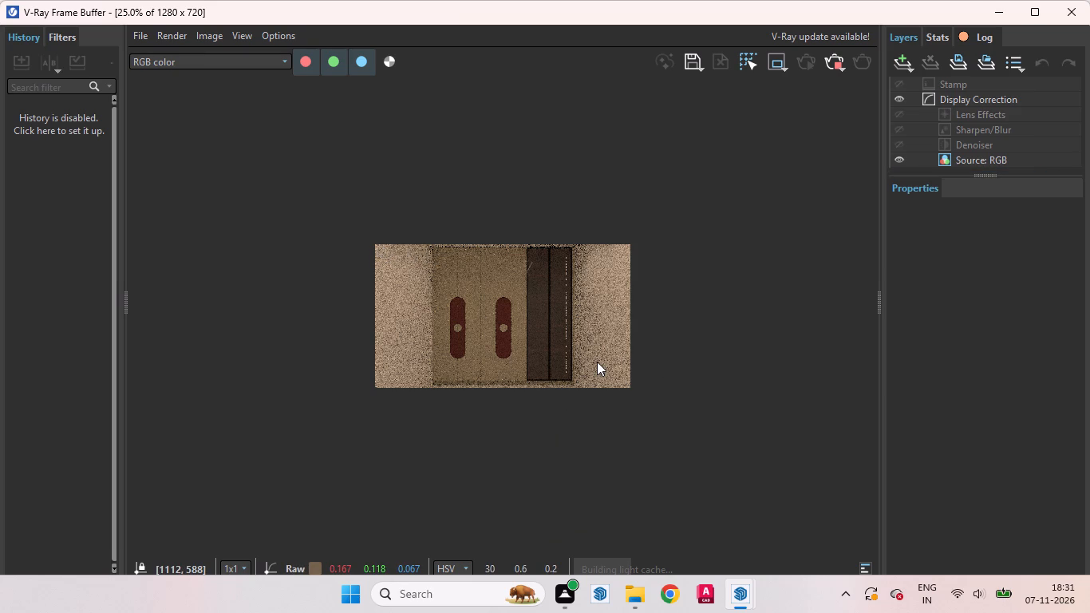
scroll(521, 306, up, 1)
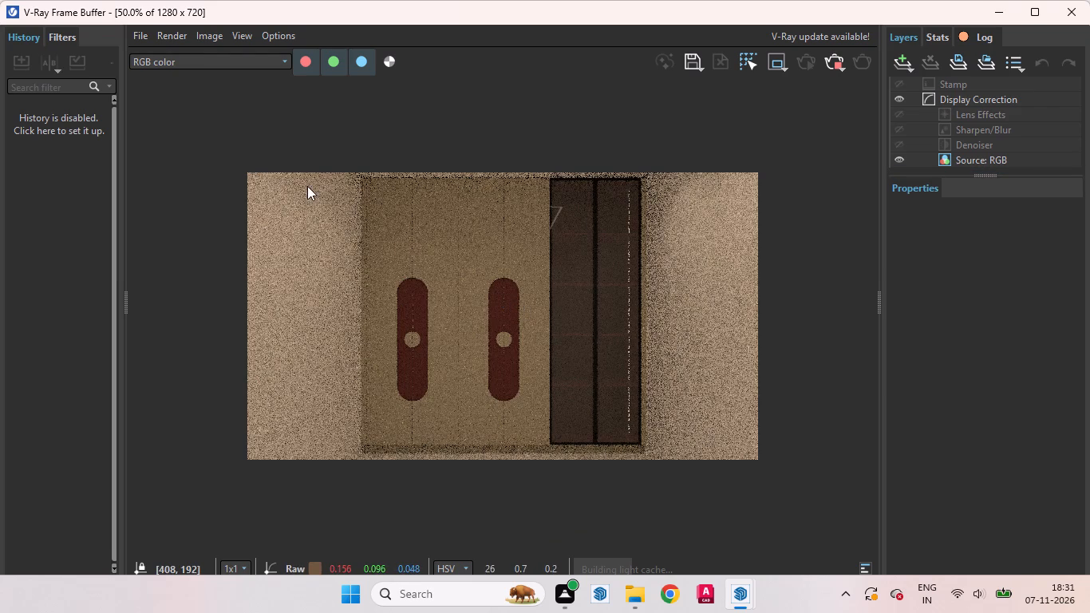
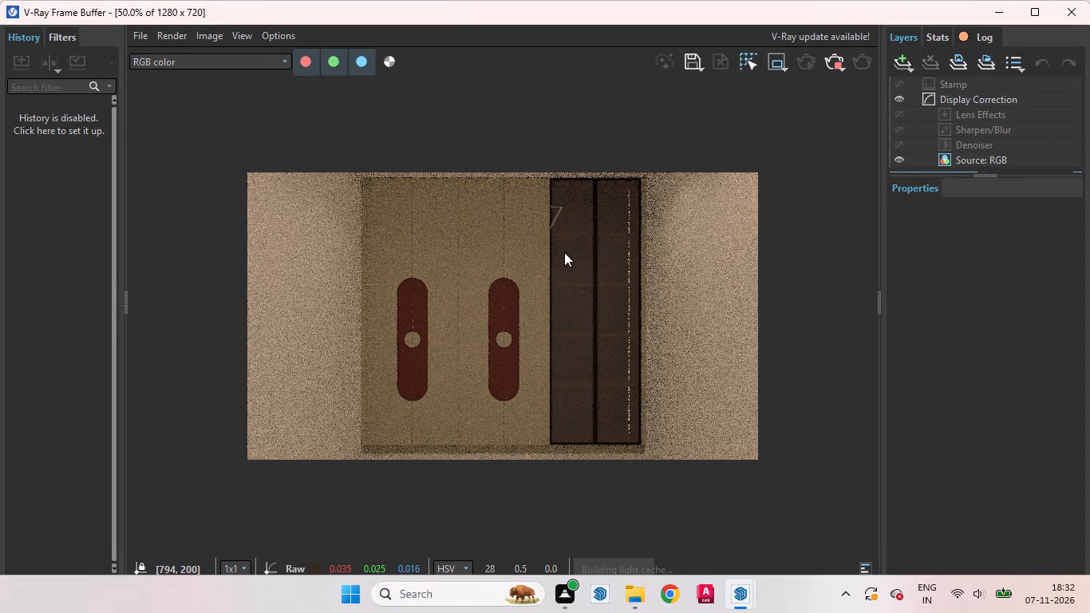
Inspect the in-progress wardrobe render up close around the dark glazed section, door panels and red handles, and as a whole.
scroll(564, 252, up, 1)
scroll(493, 298, down, 1)
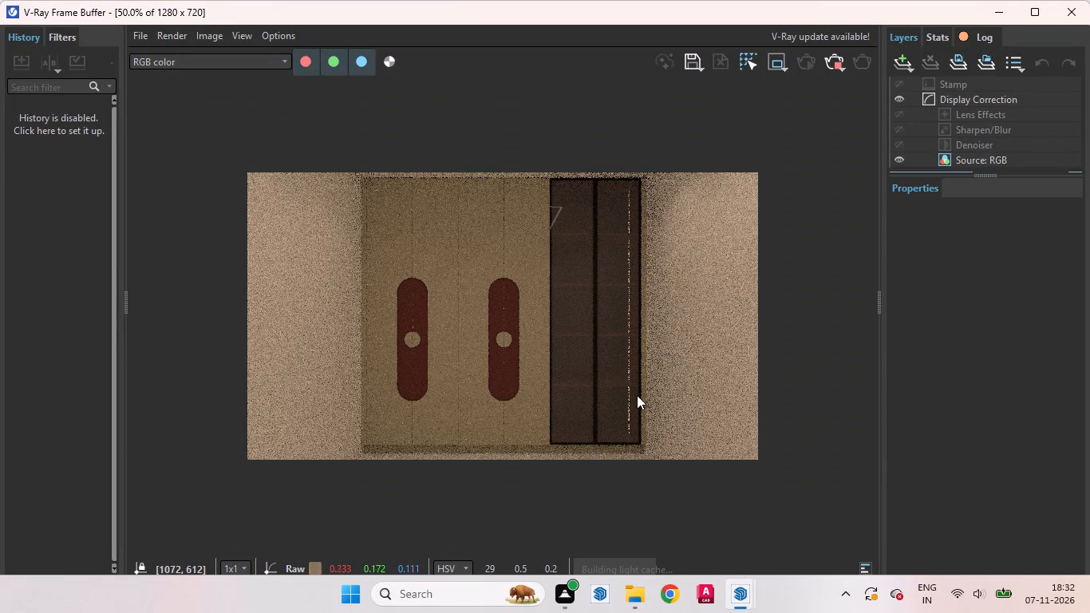
scroll(586, 242, up, 1)
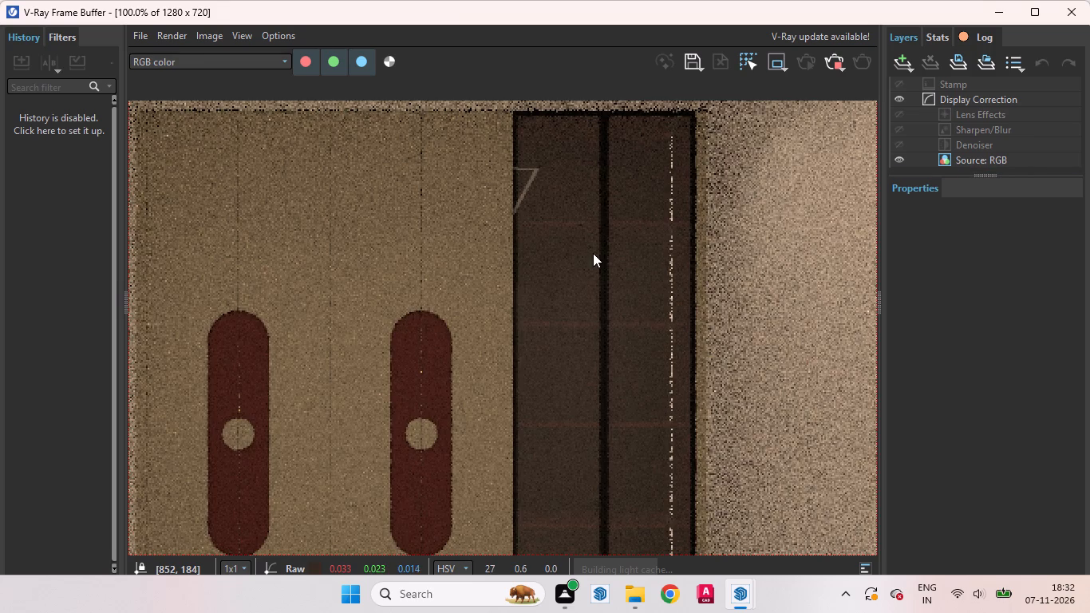
scroll(597, 258, down, 1)
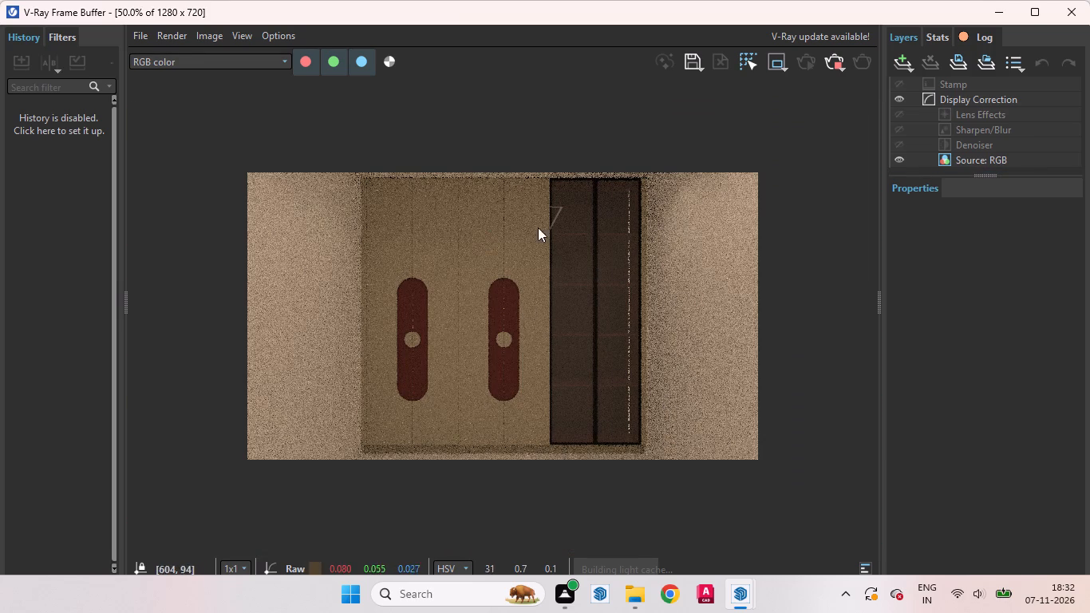
click(360, 177)
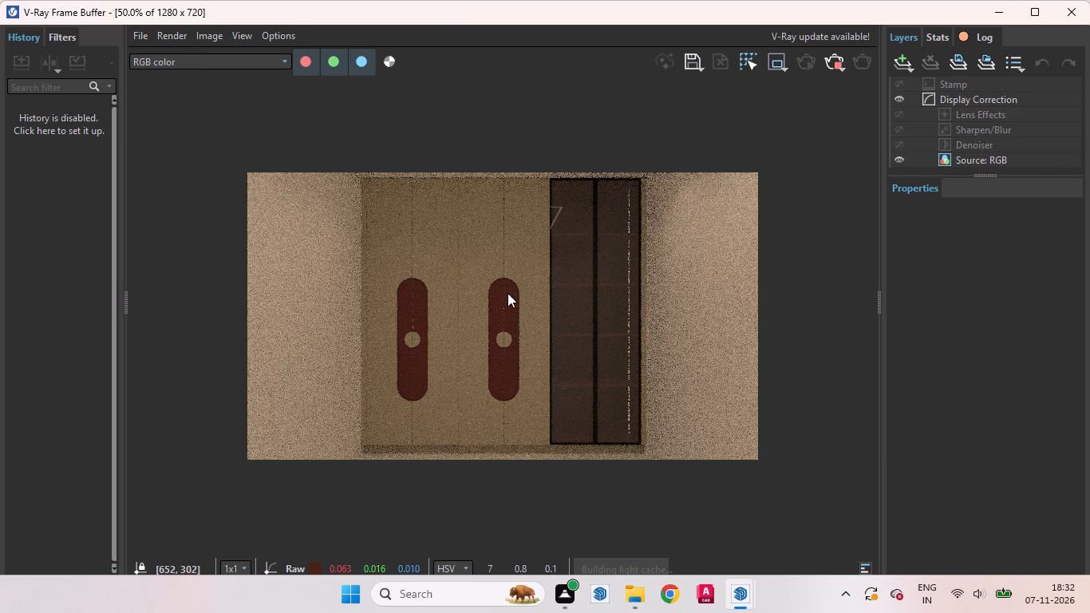
scroll(499, 307, up, 1)
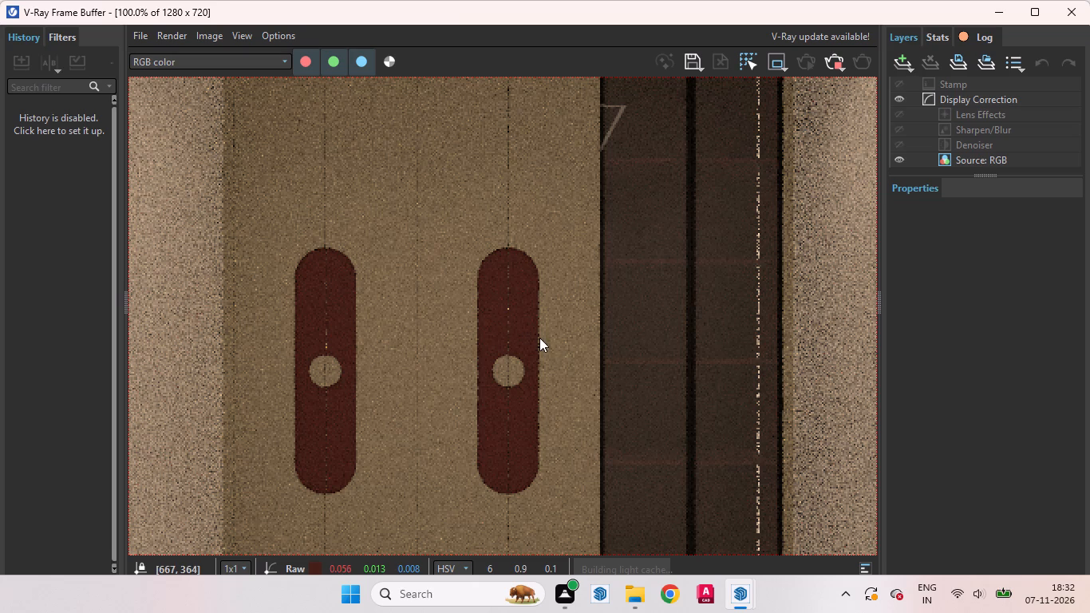
scroll(540, 338, down, 1)
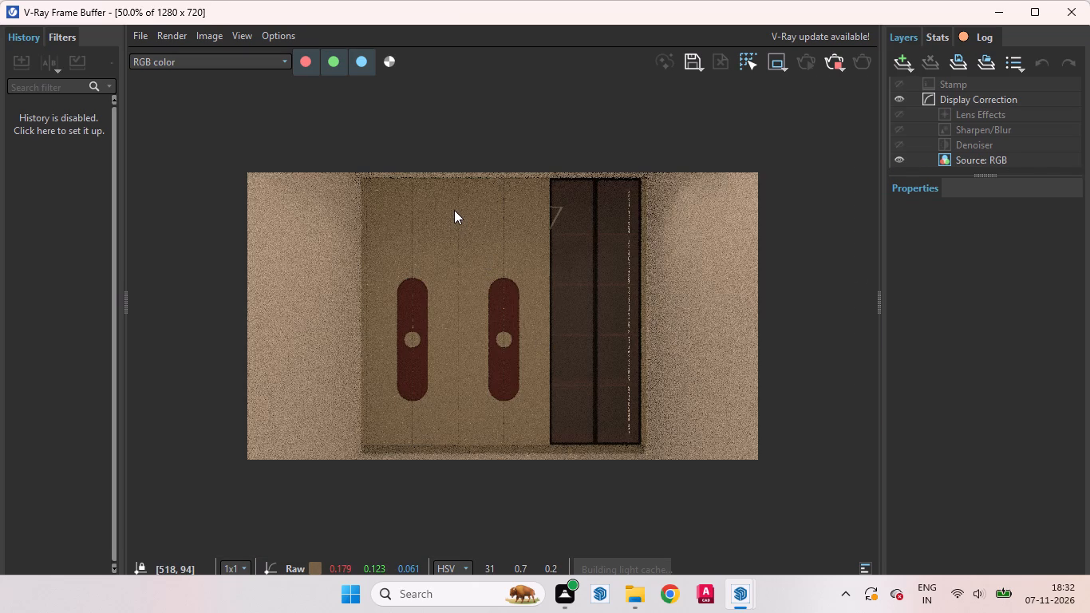
scroll(420, 201, up, 1)
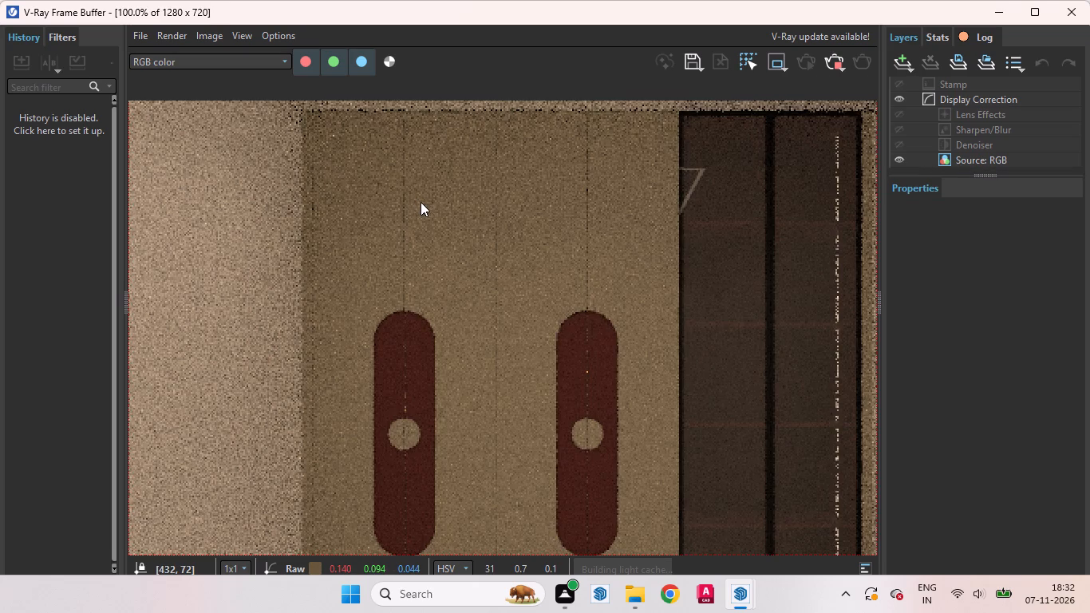
scroll(442, 218, down, 1)
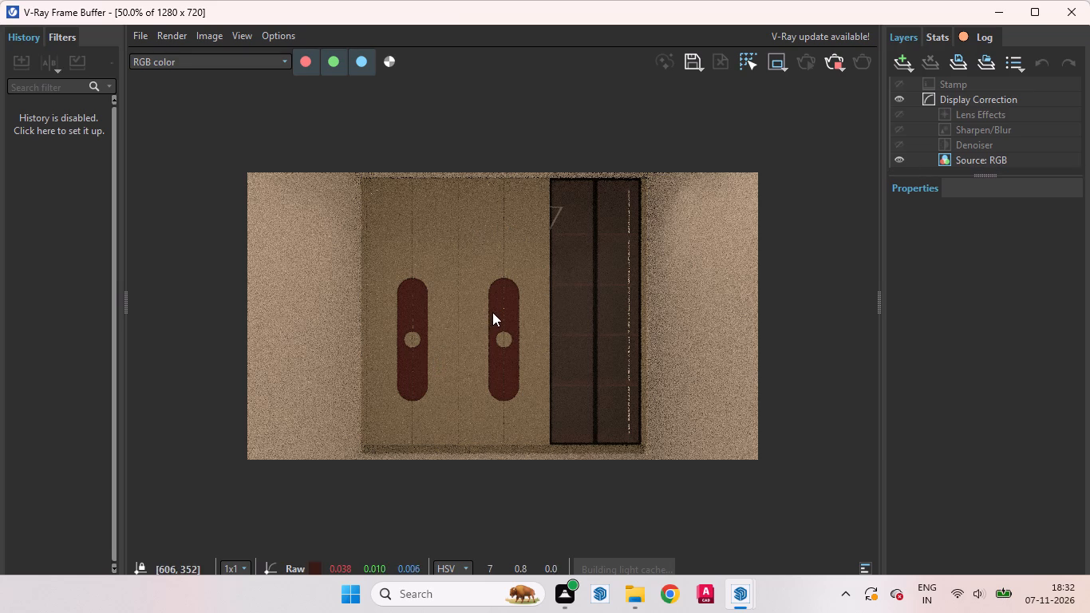
scroll(499, 310, up, 1)
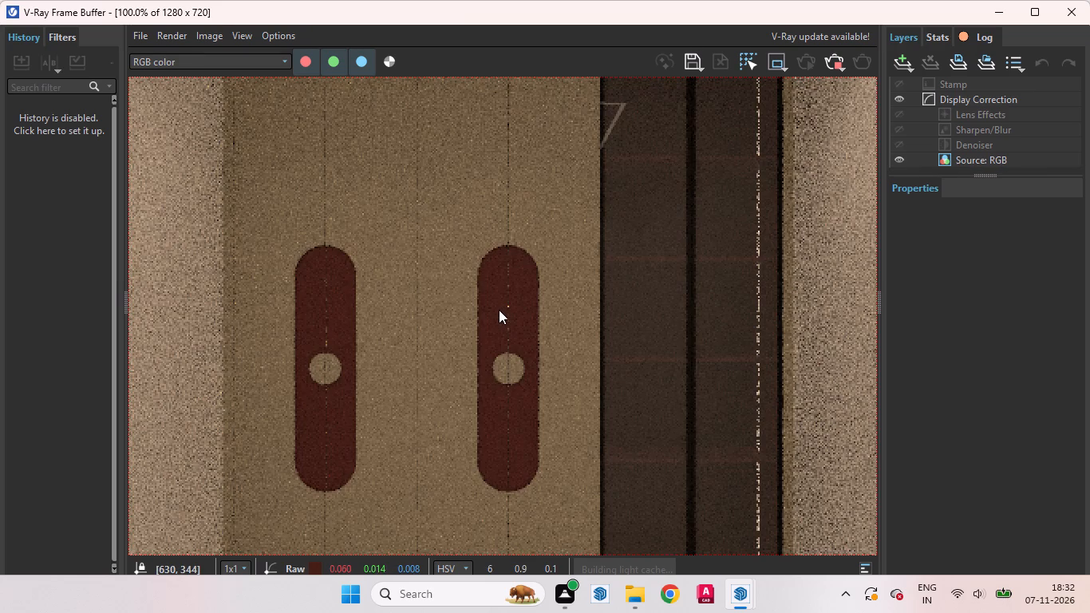
scroll(511, 311, down, 1)
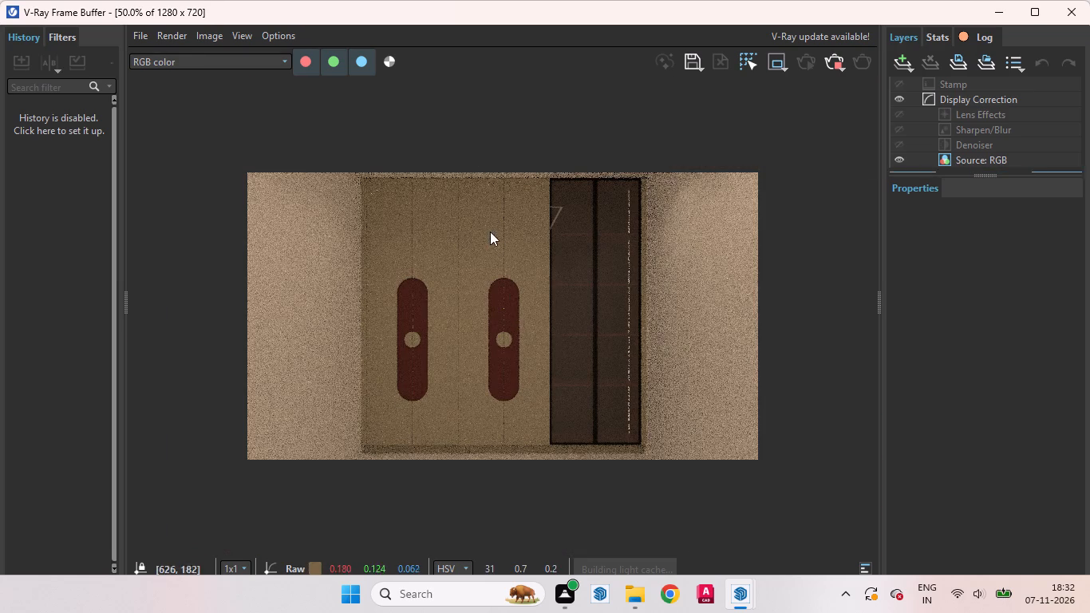
click(247, 172)
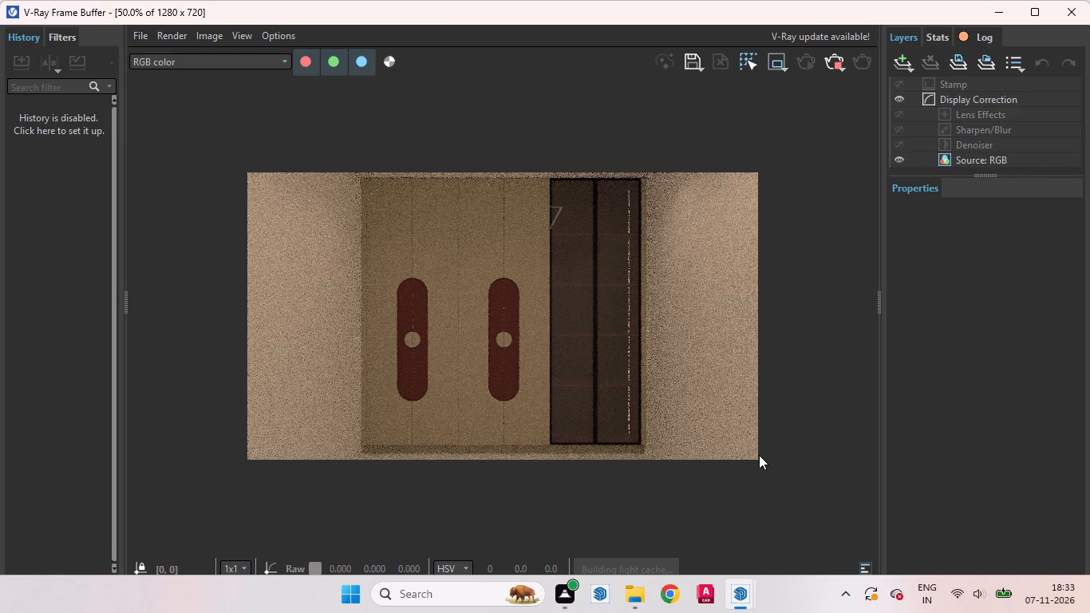
click(759, 455)
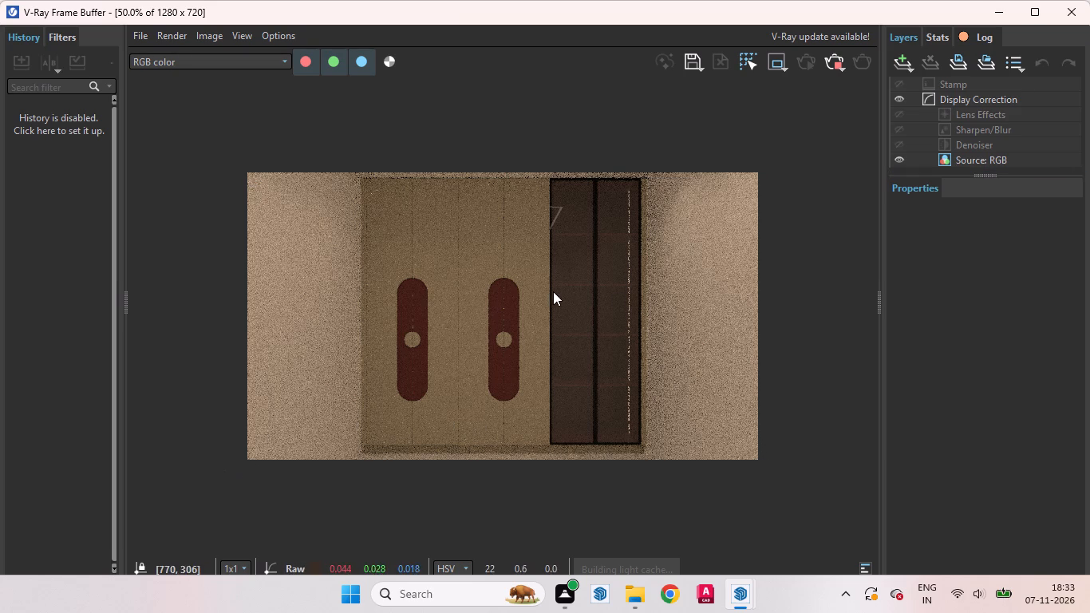
scroll(488, 245, up, 2)
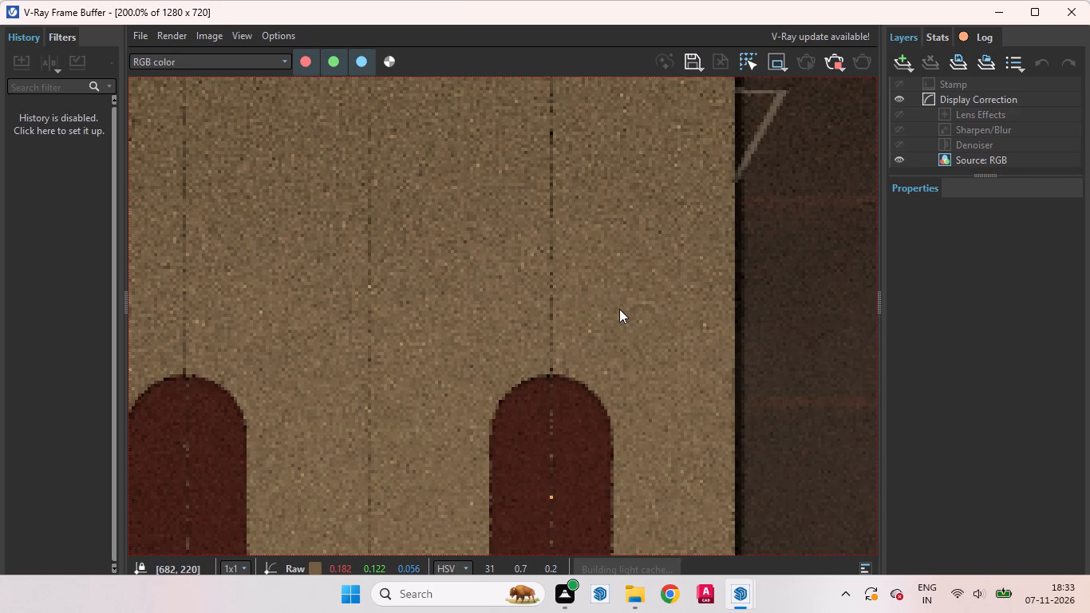
scroll(626, 318, down, 1)
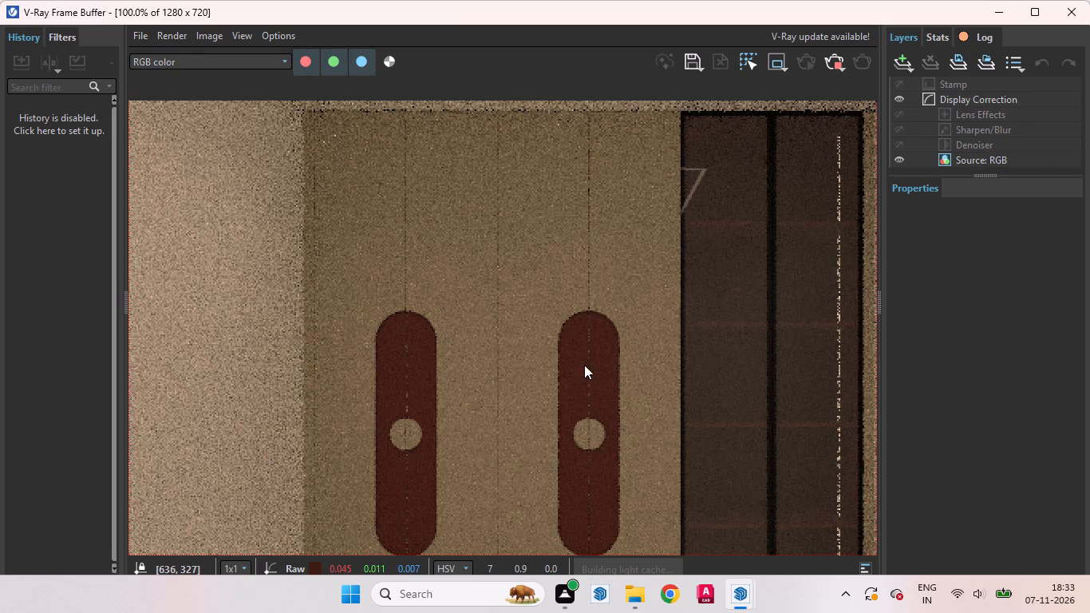
scroll(567, 373, down, 1)
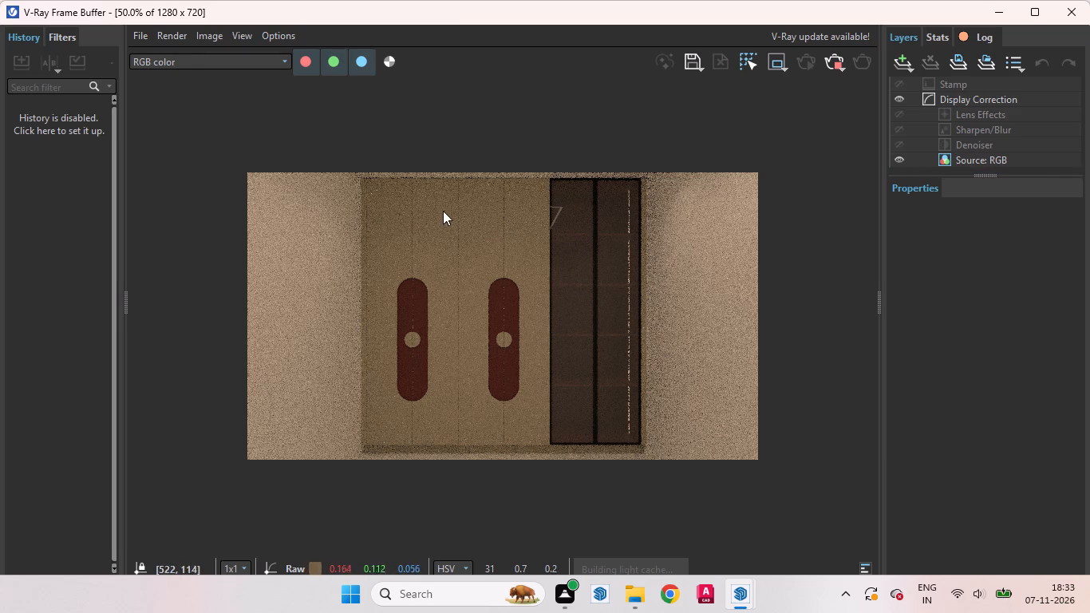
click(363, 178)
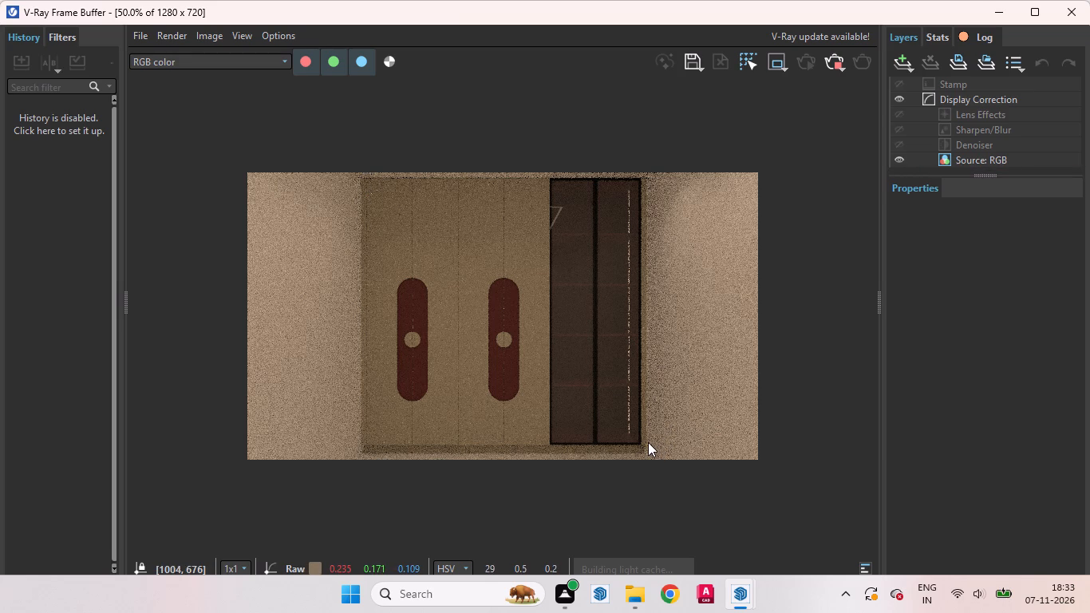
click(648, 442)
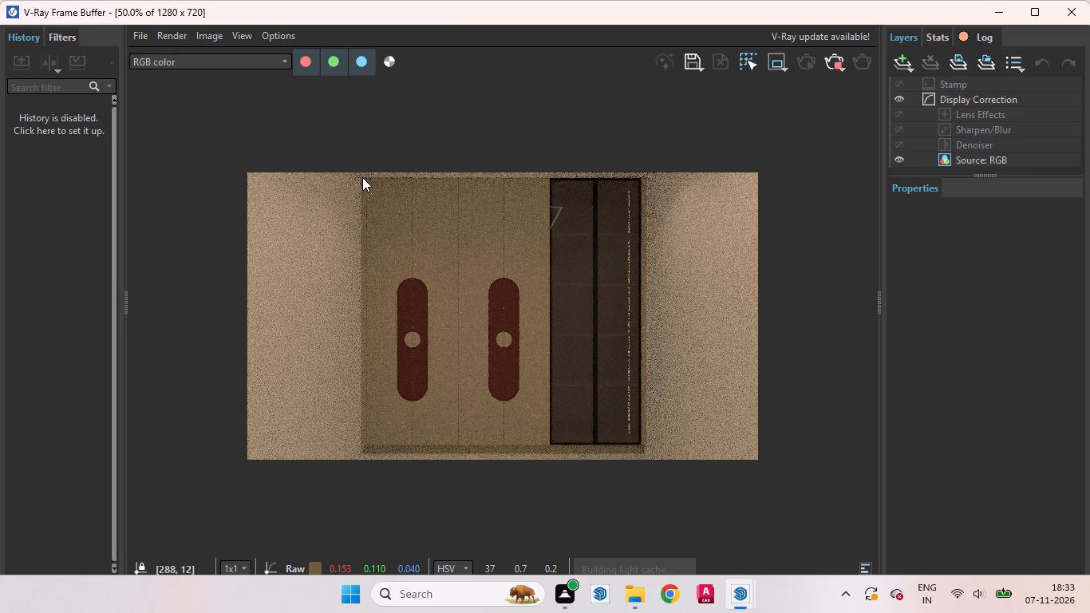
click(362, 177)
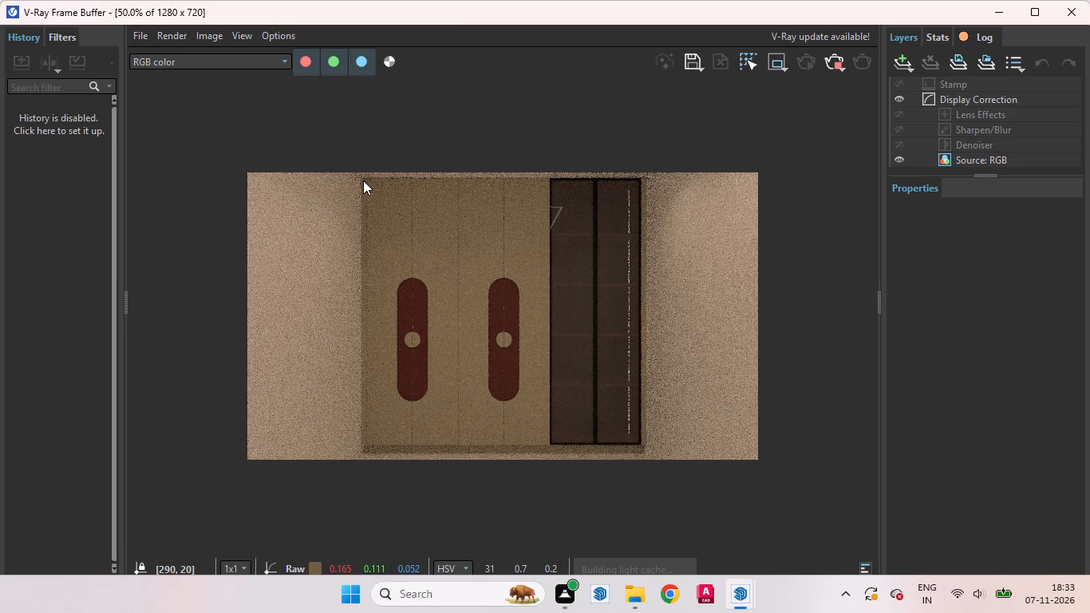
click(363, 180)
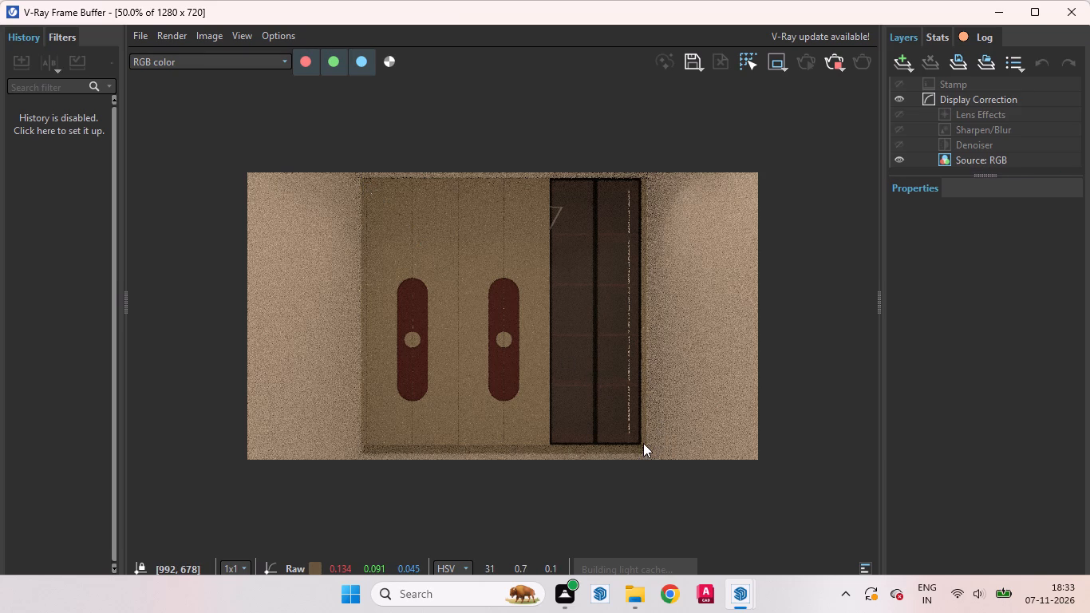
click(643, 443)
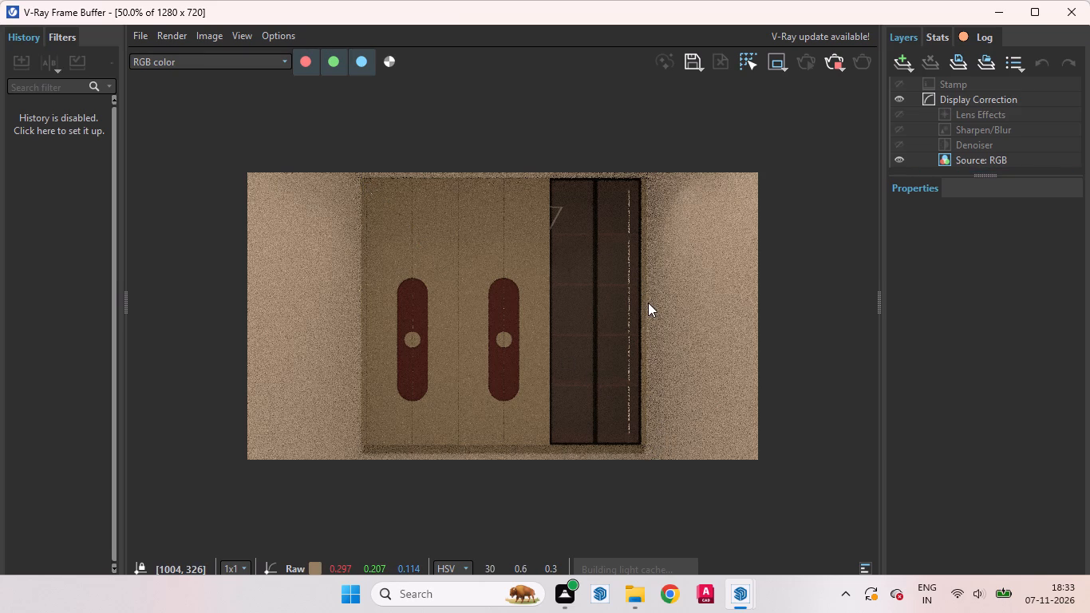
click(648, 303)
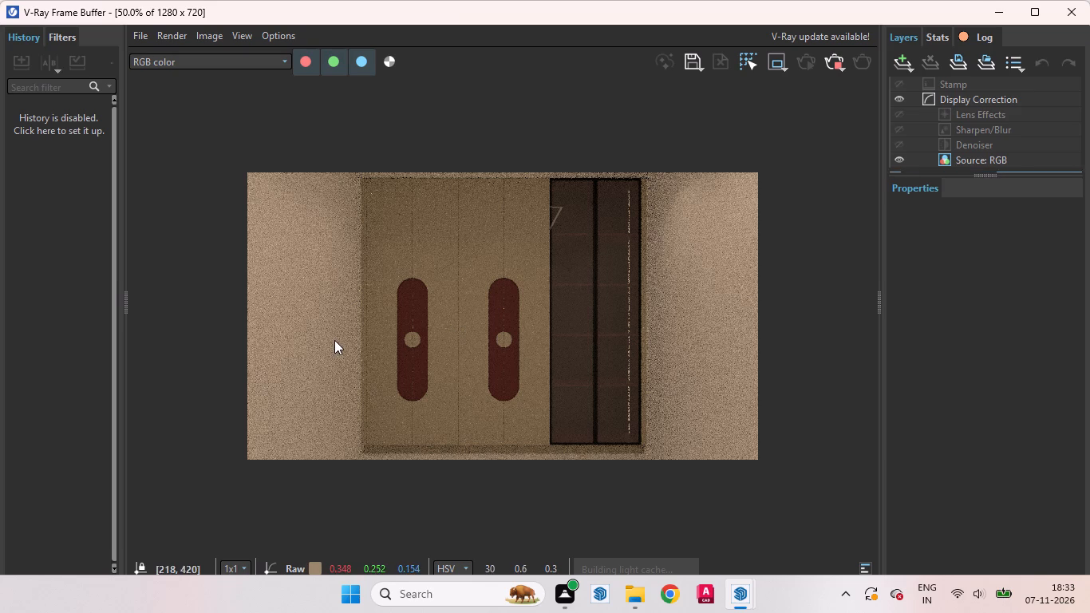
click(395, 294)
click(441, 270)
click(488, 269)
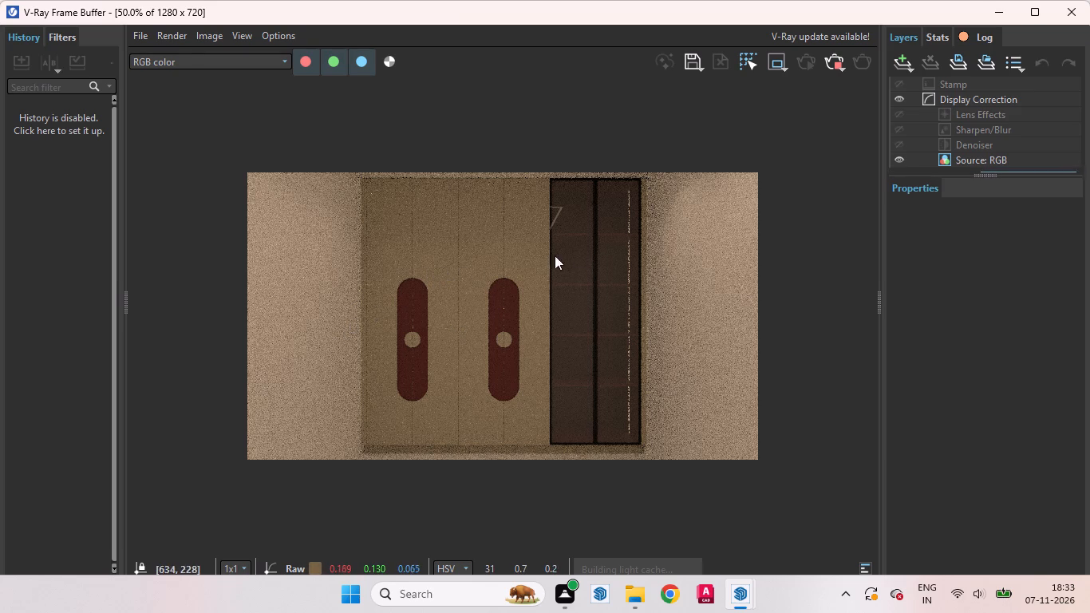
Review the V-Ray log's latest entries on the light cache and loaded bitmap files, and return to the render view.
click(869, 564)
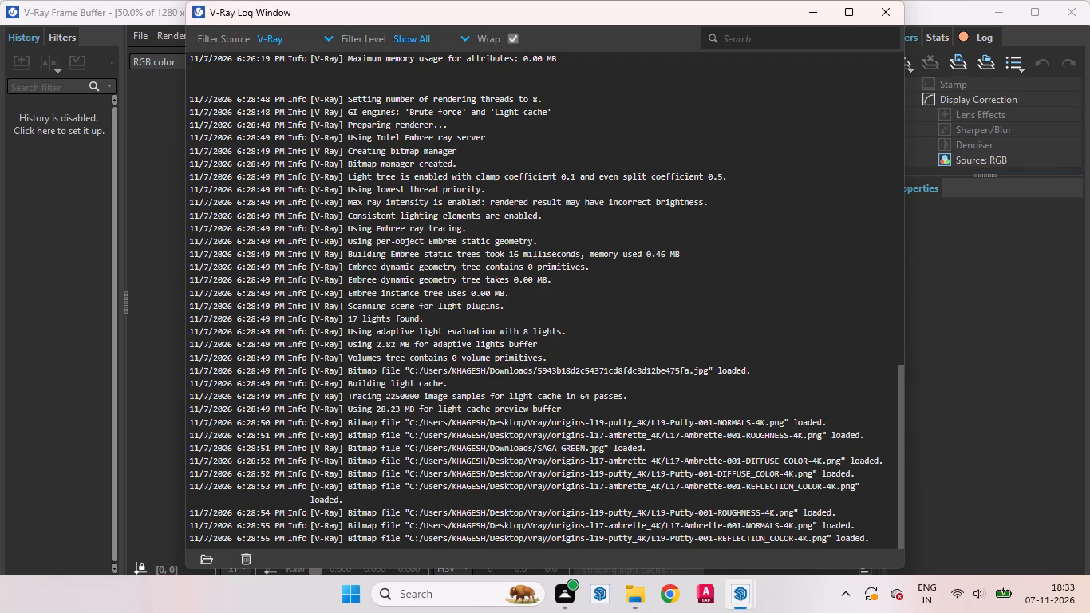
scroll(689, 350, down, 8)
scroll(685, 350, up, 1)
scroll(735, 377, down, 10)
scroll(723, 370, up, 1)
scroll(723, 370, down, 1)
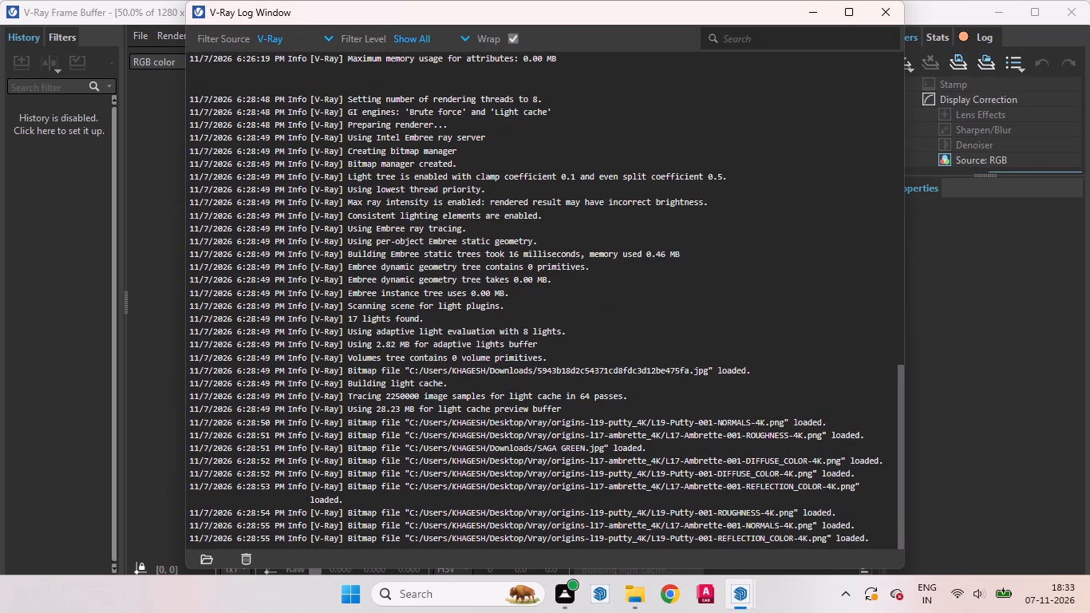
drag(752, 373, 517, 405)
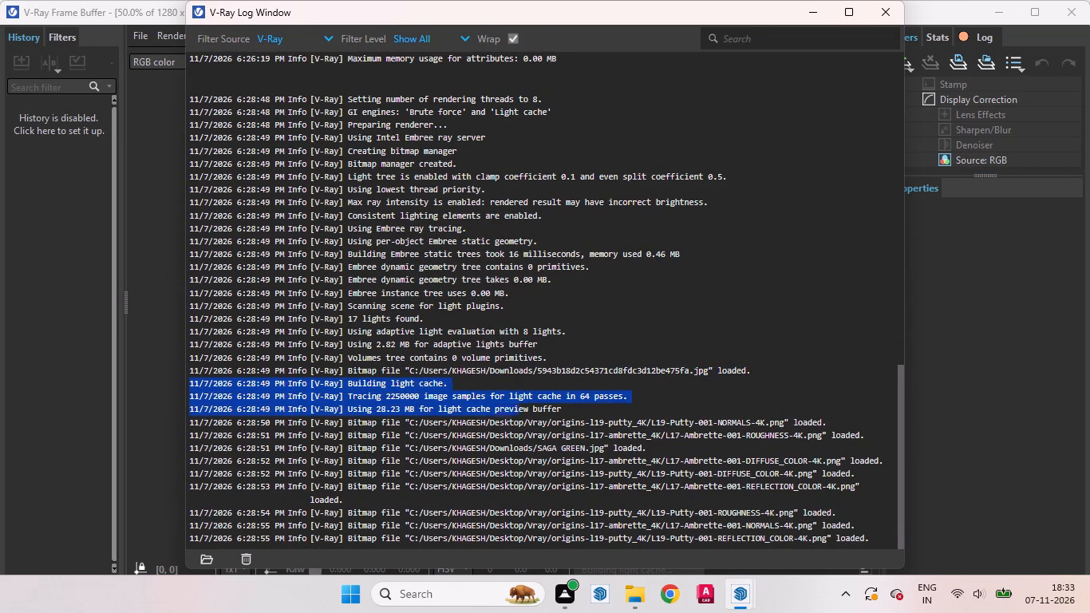
drag(517, 405, 333, 390)
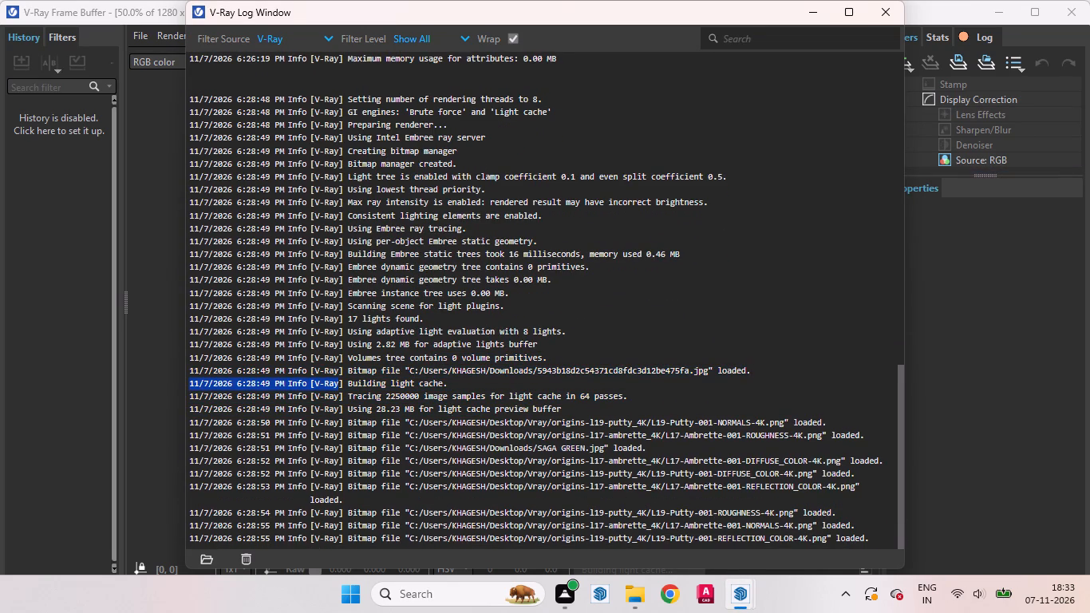
drag(333, 390, 174, 392)
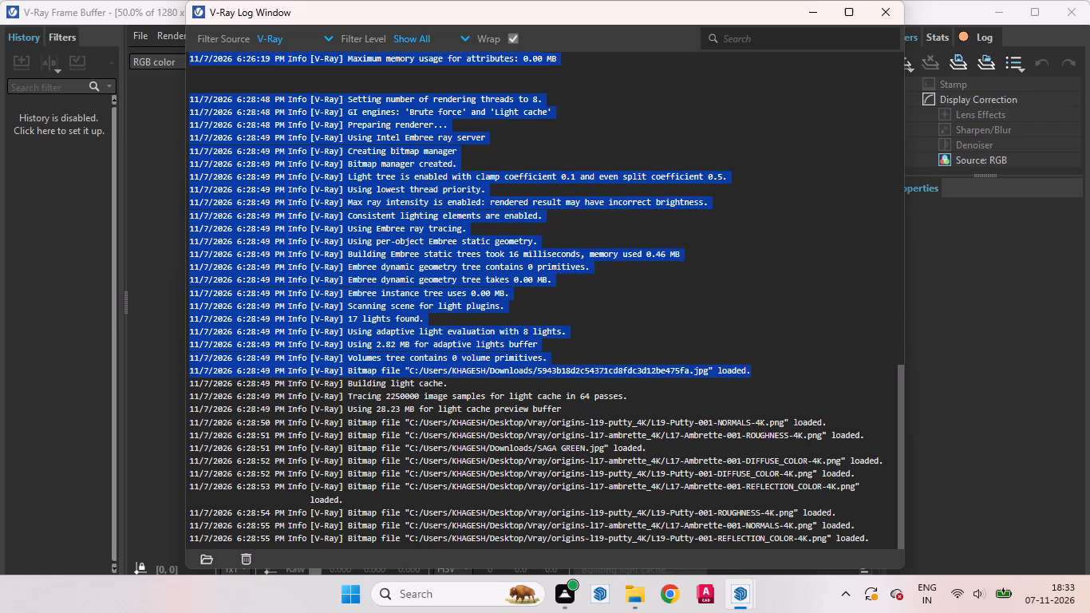
drag(174, 392, 376, 365)
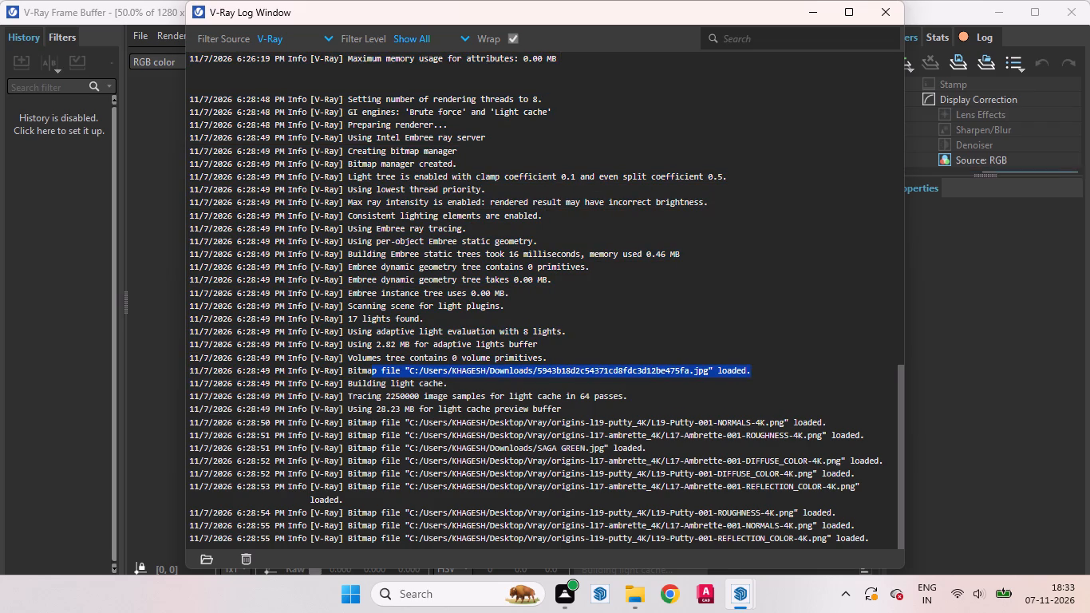
drag(376, 365, 453, 381)
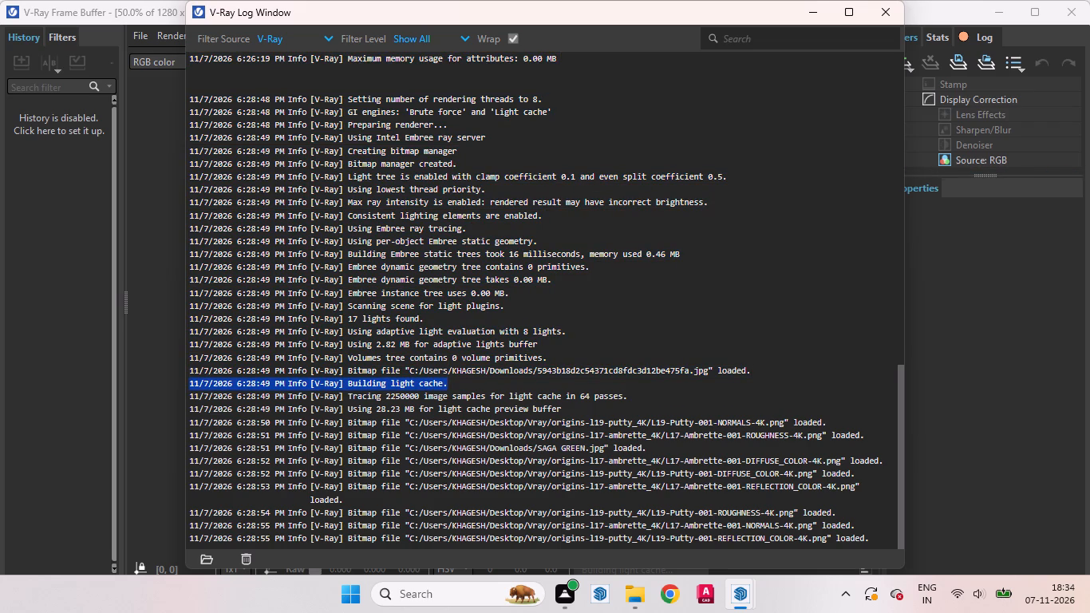
click(675, 262)
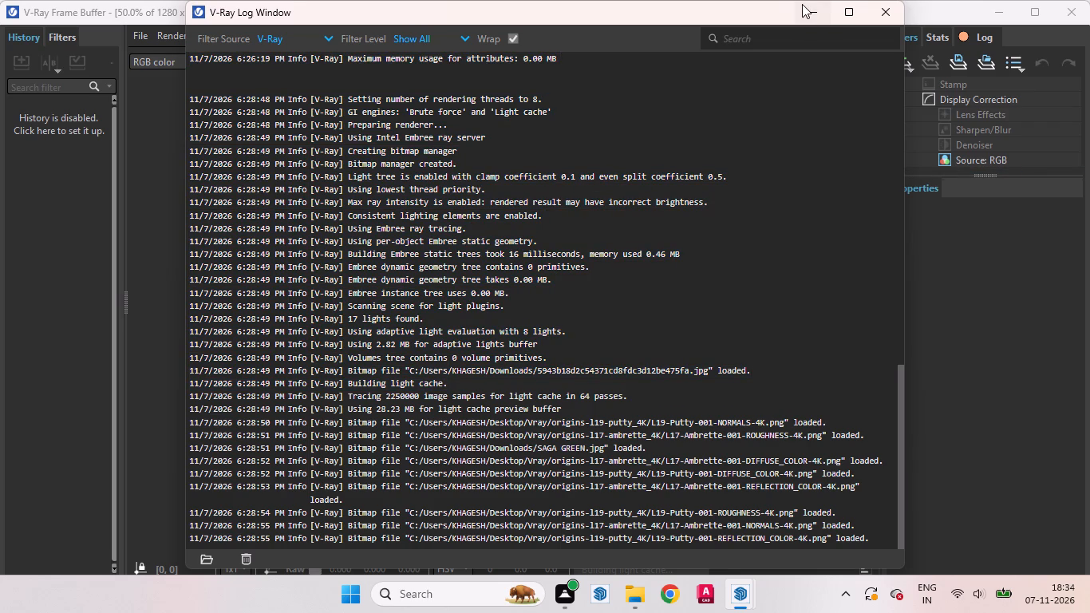
click(802, 4)
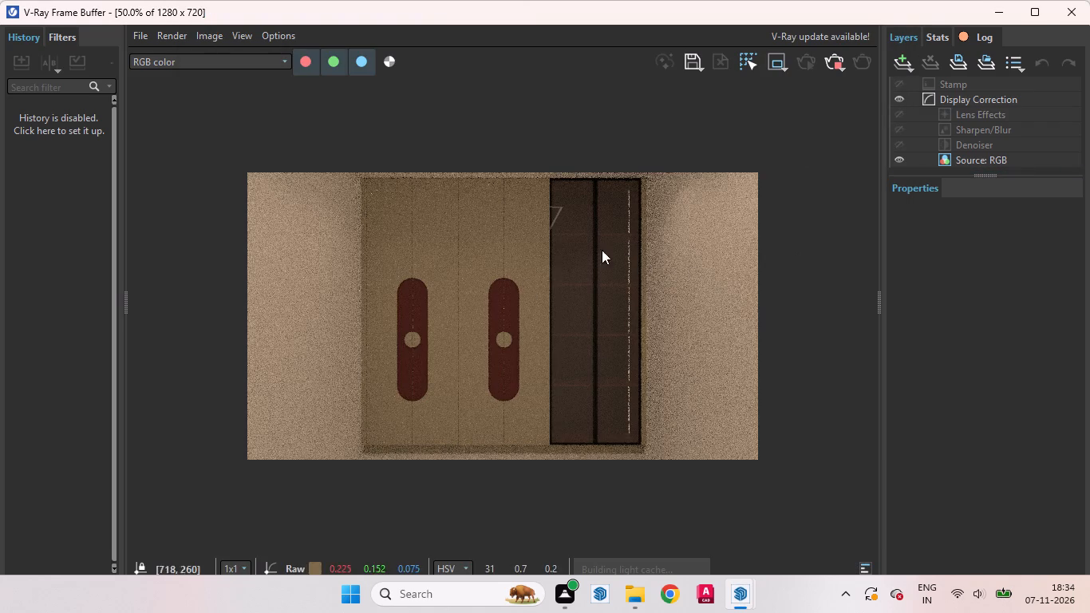
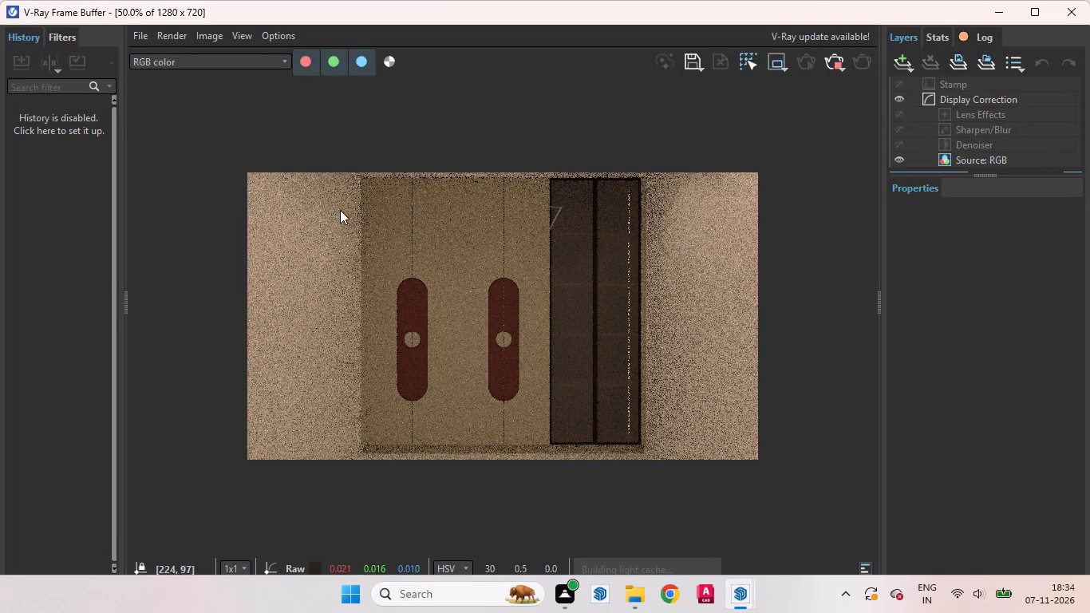
Examine the in-progress wardrobe render as a whole and up close around the red handles and door joints.
scroll(401, 206, down, 1)
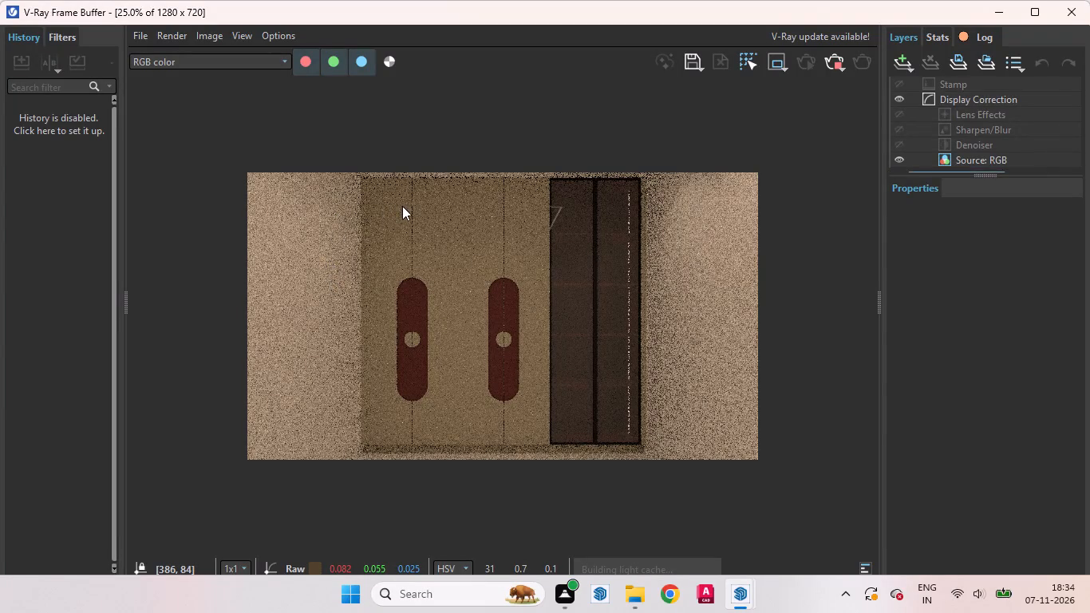
scroll(440, 255, down, 1)
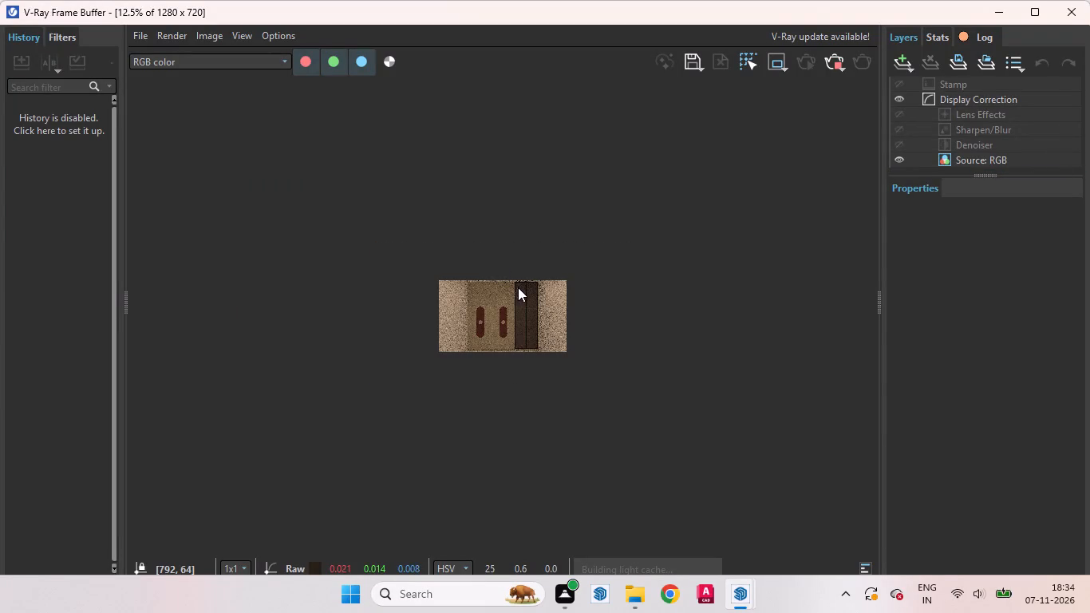
scroll(518, 288, up, 1)
scroll(518, 288, down, 3)
scroll(518, 288, up, 1)
scroll(455, 299, up, 2)
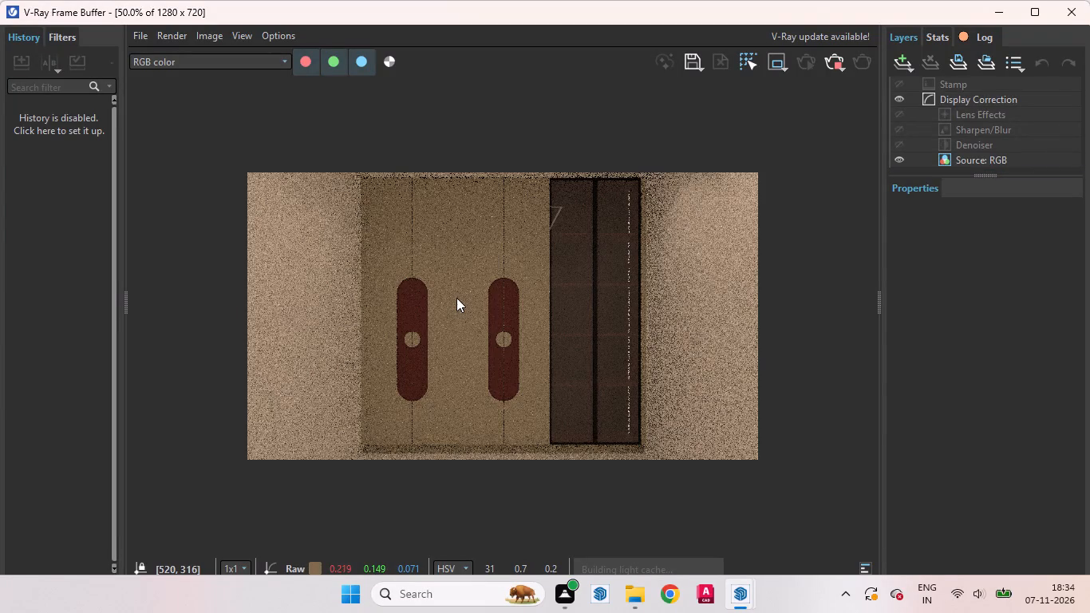
scroll(456, 296, up, 2)
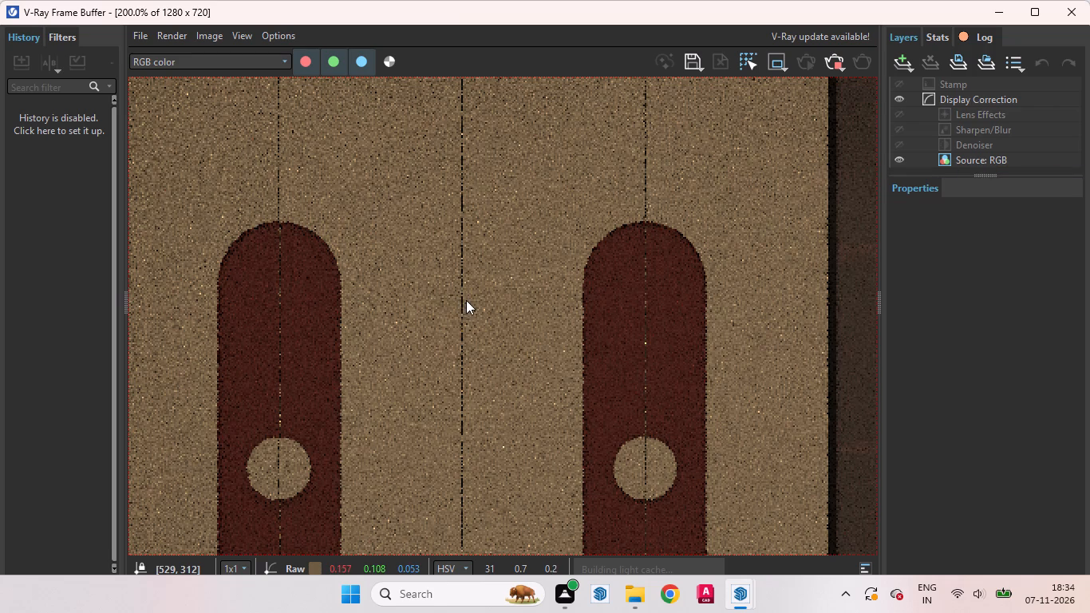
scroll(468, 300, down, 1)
scroll(468, 300, up, 1)
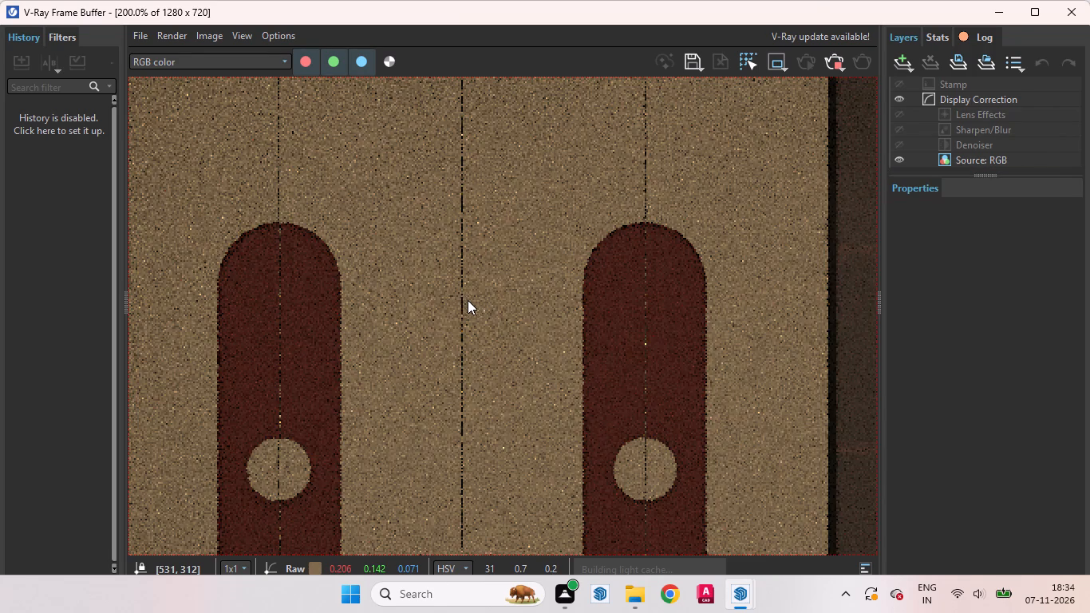
scroll(468, 301, down, 1)
drag(264, 364, 274, 368)
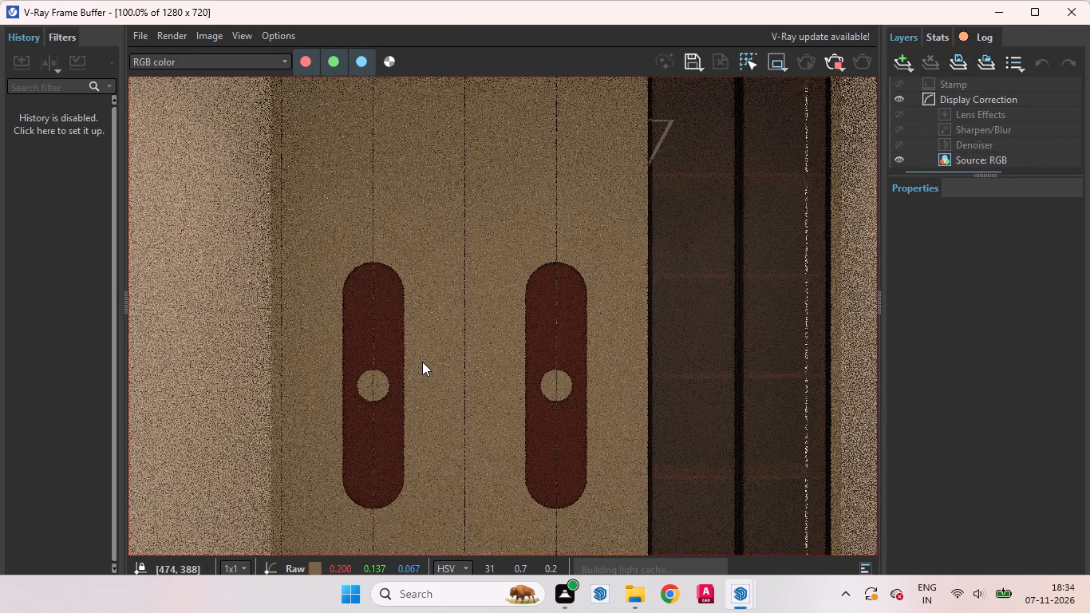
scroll(422, 362, down, 2)
scroll(564, 329, up, 1)
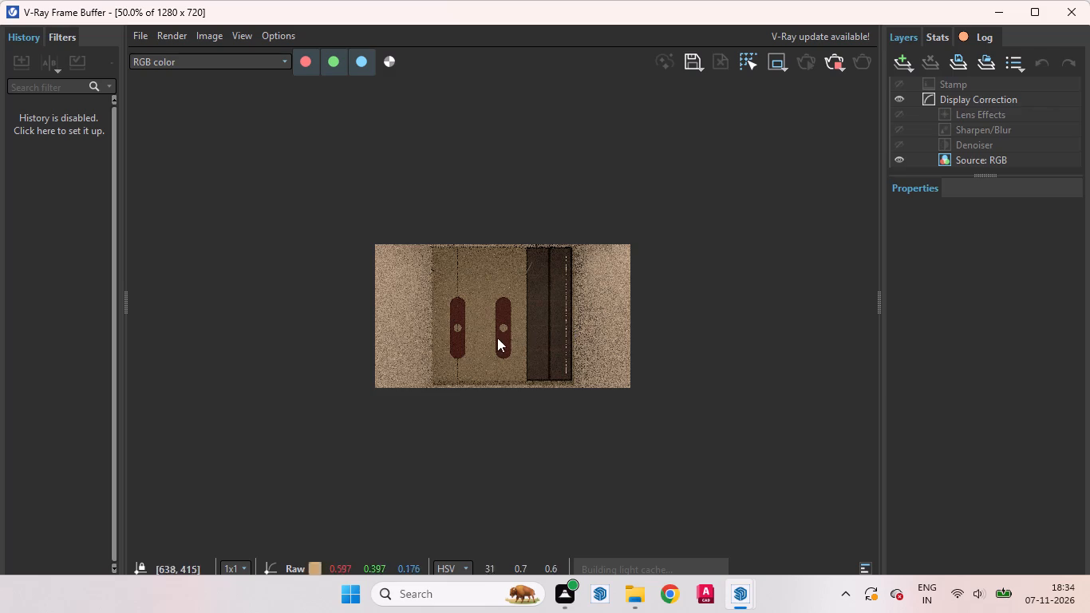
scroll(472, 320, up, 1)
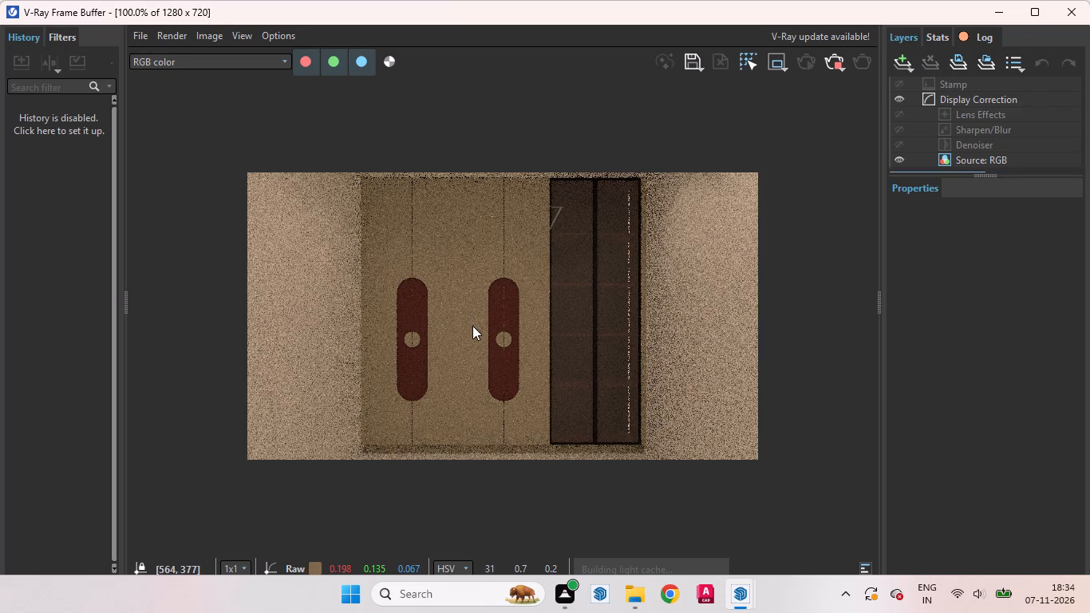
scroll(453, 328, up, 1)
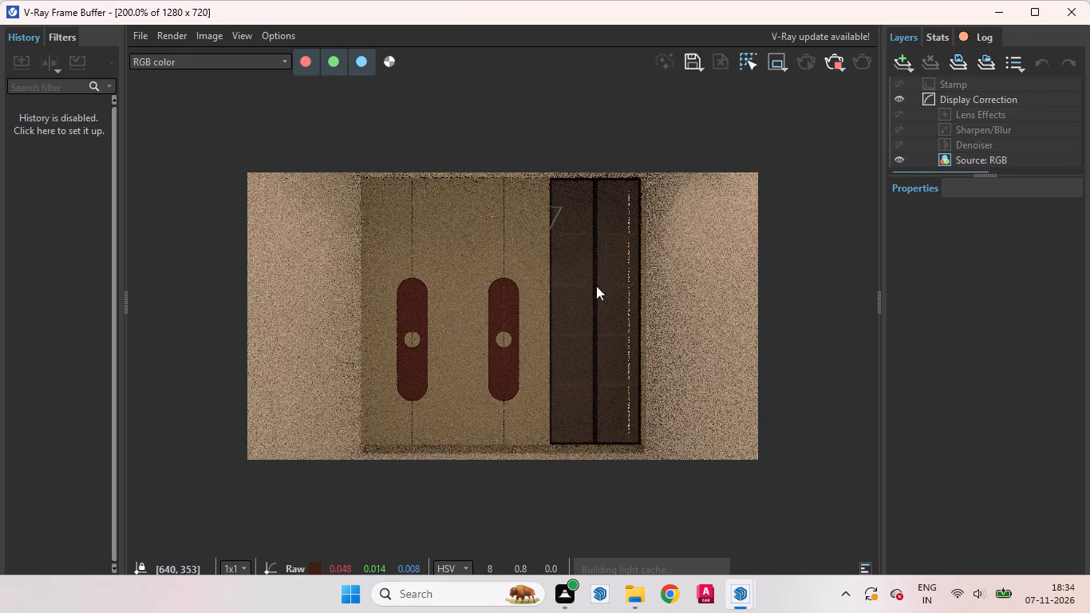
scroll(568, 320, down, 1)
scroll(443, 298, down, 1)
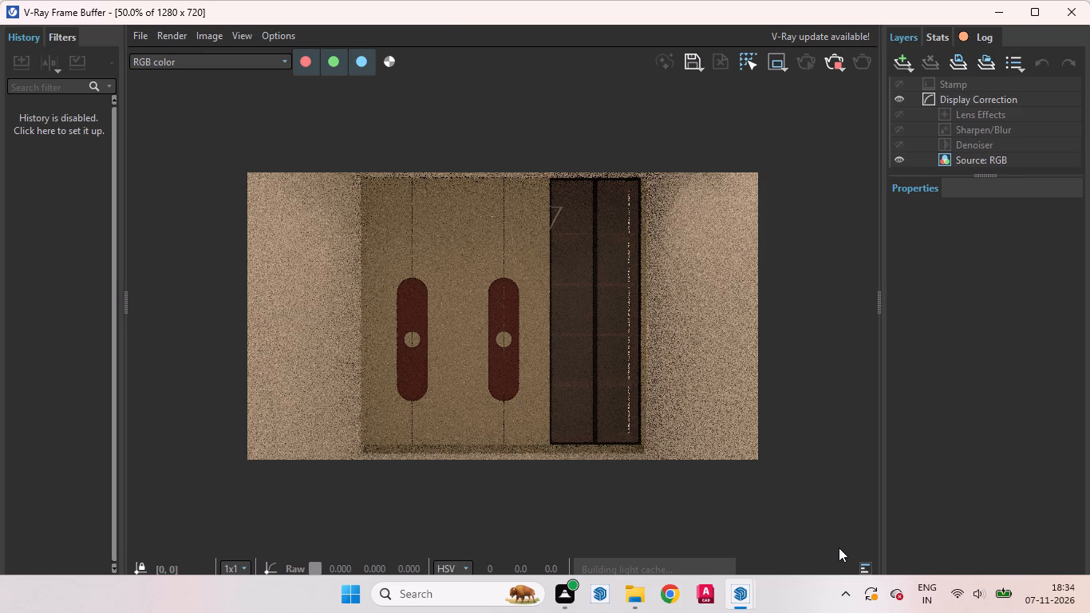
Review the V-Ray log entries on adaptive lights, the loaded bitmap and light cache samples, and return to the render view.
click(869, 560)
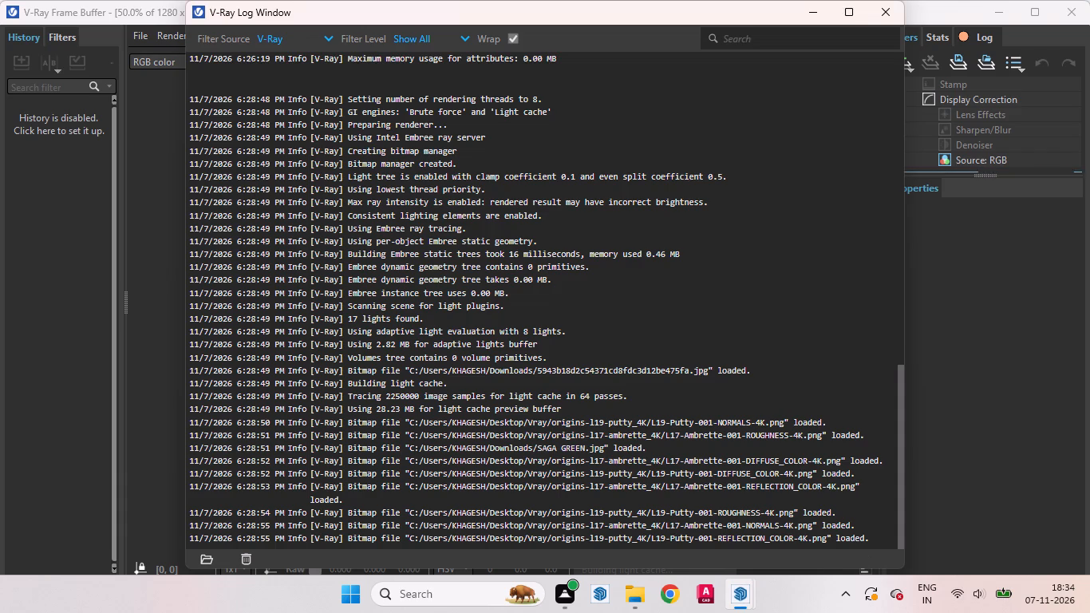
scroll(638, 342, down, 6)
drag(636, 391, 565, 387)
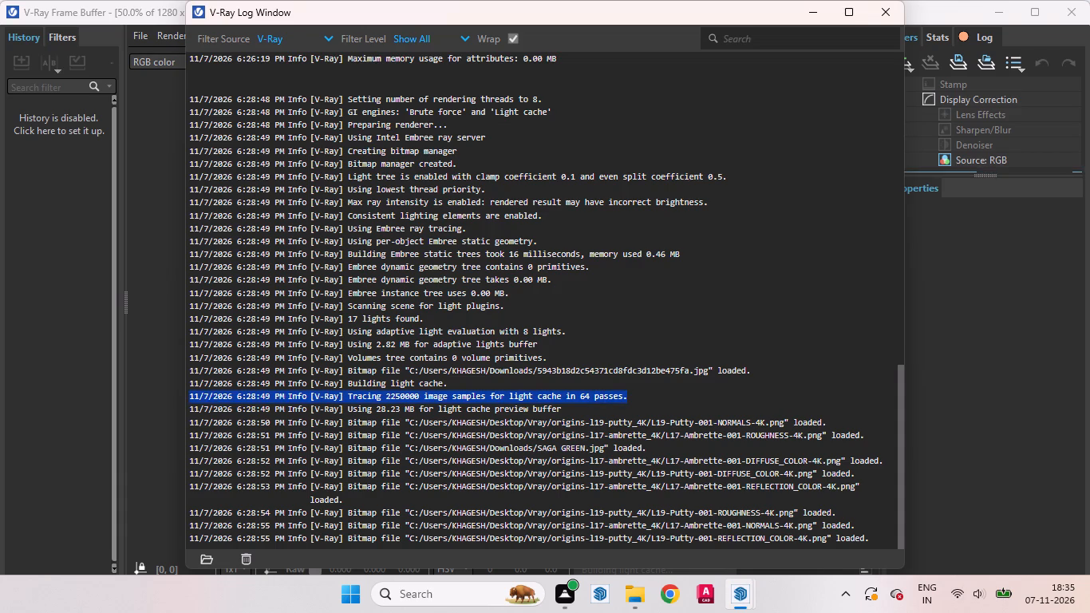
drag(565, 387, 551, 387)
drag(753, 371, 675, 358)
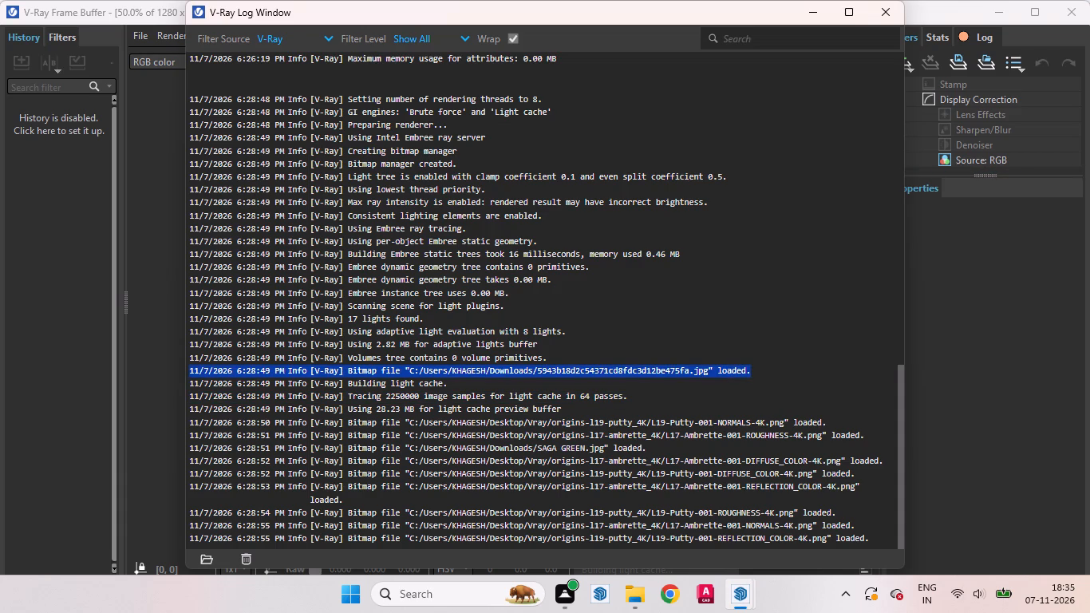
click(557, 351)
drag(557, 350, 507, 327)
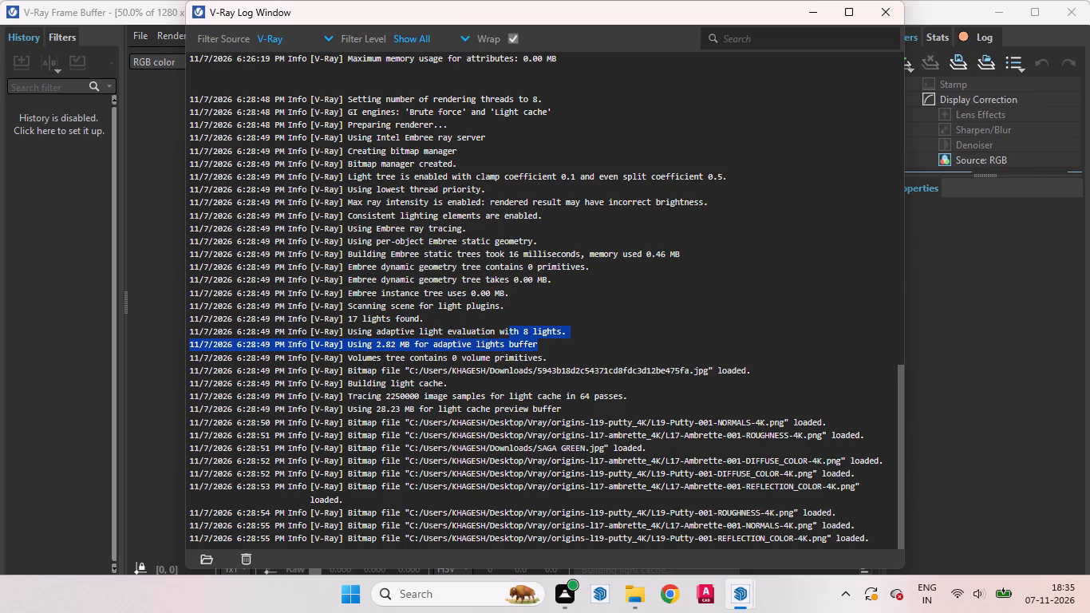
click(554, 345)
click(588, 331)
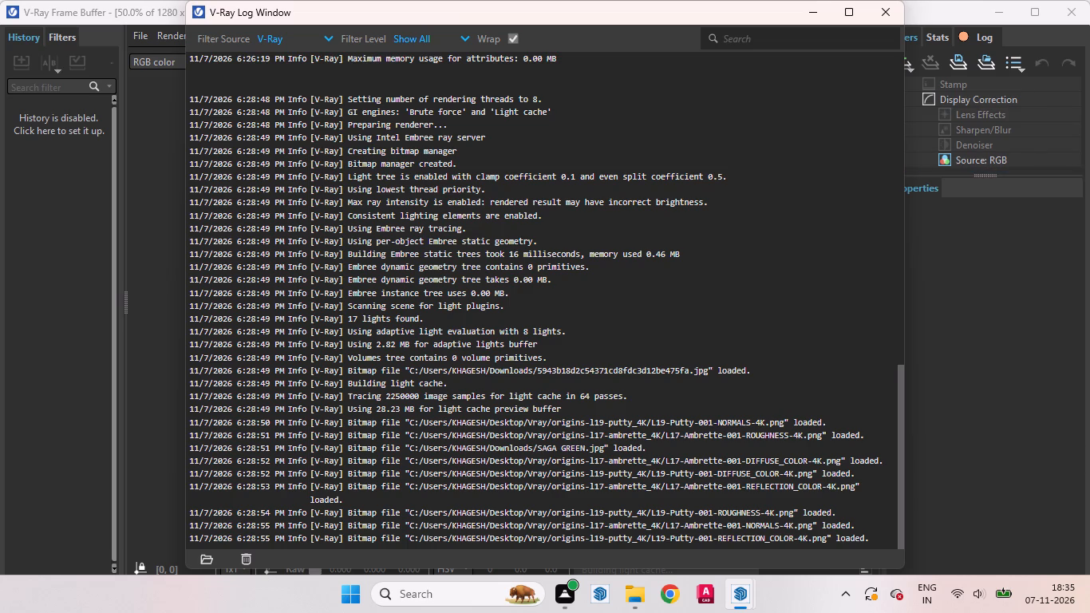
click(812, 18)
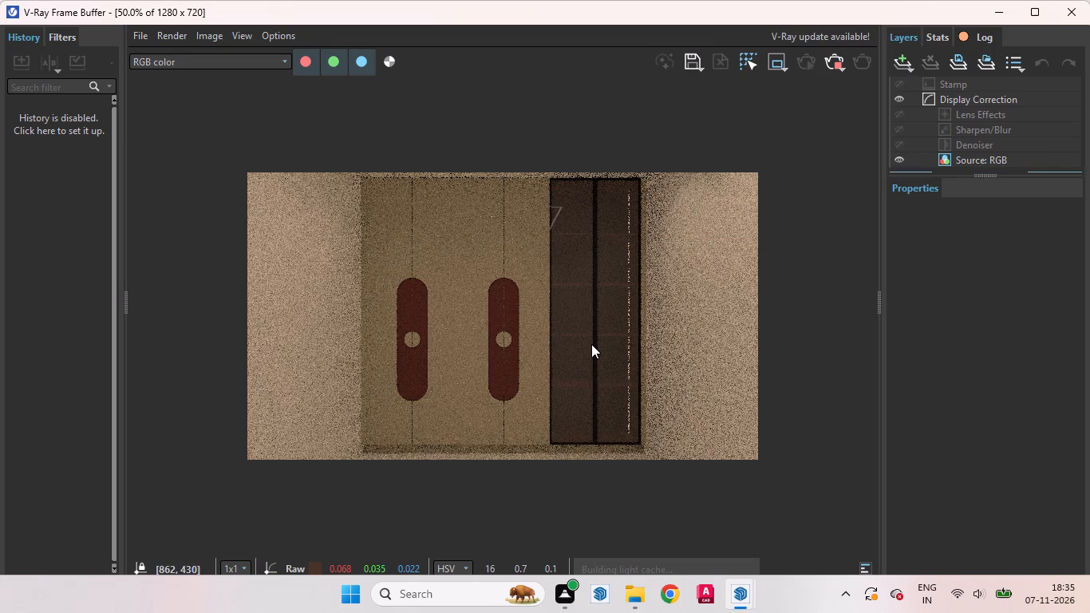
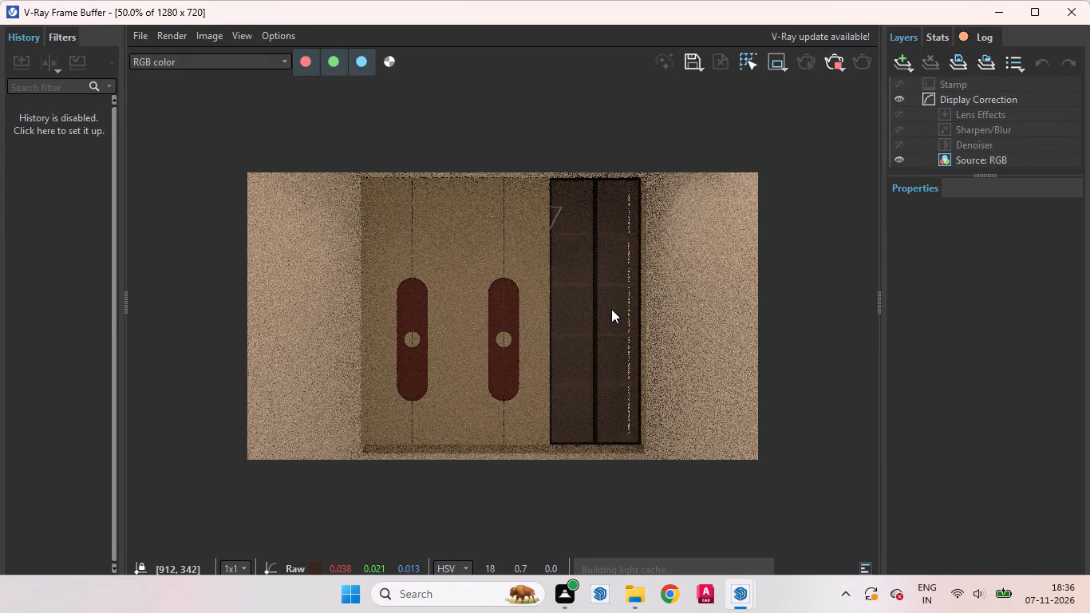
Examine the in-progress render around the door joints above the red handles, comparing close-up and full wardrobe views.
scroll(450, 255, up, 4)
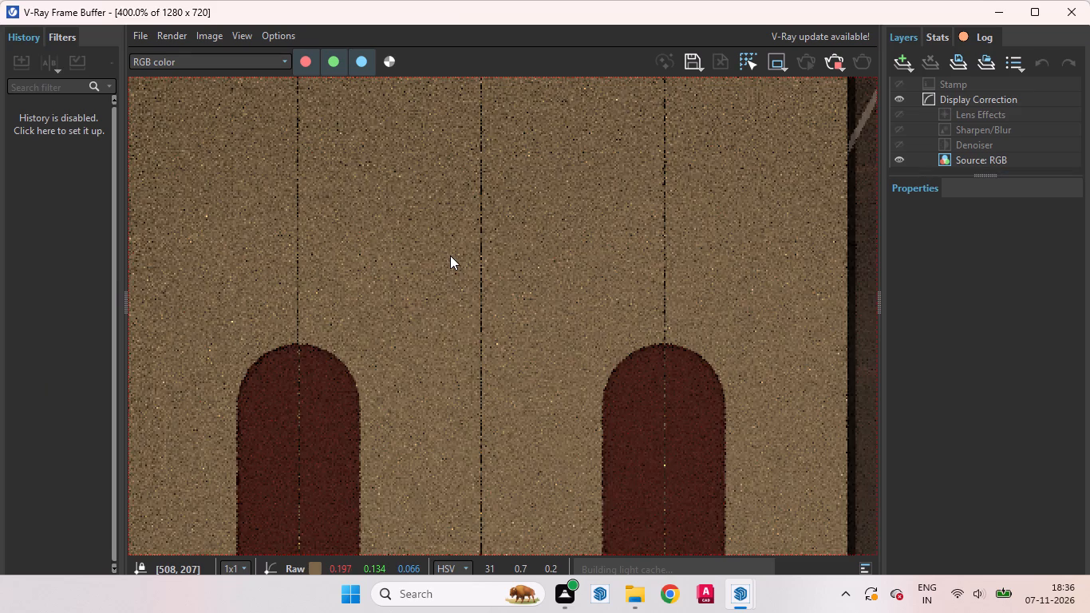
scroll(582, 284, down, 1)
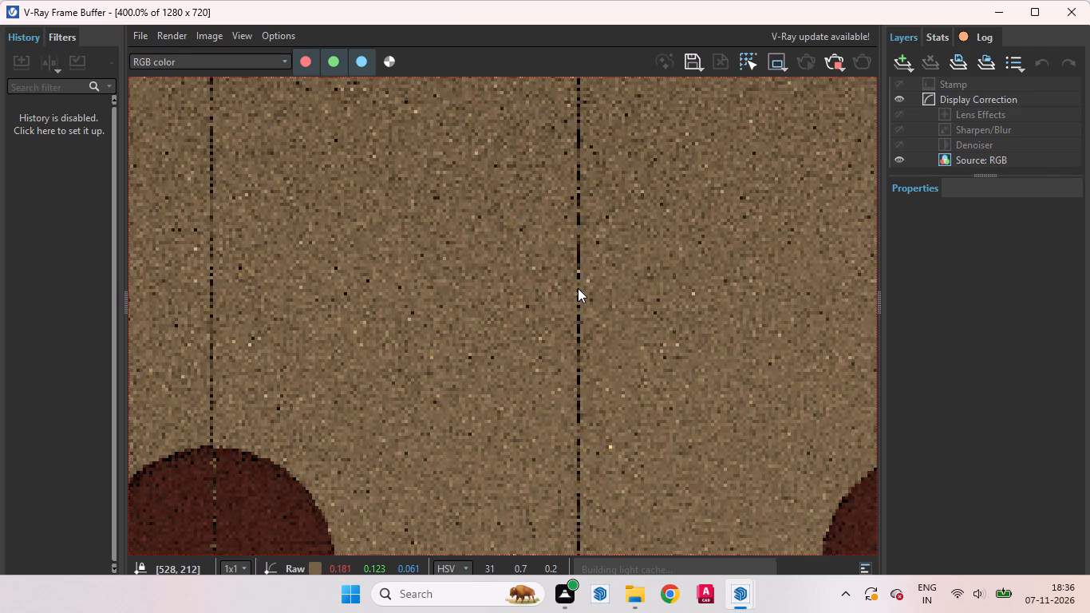
scroll(572, 291, down, 2)
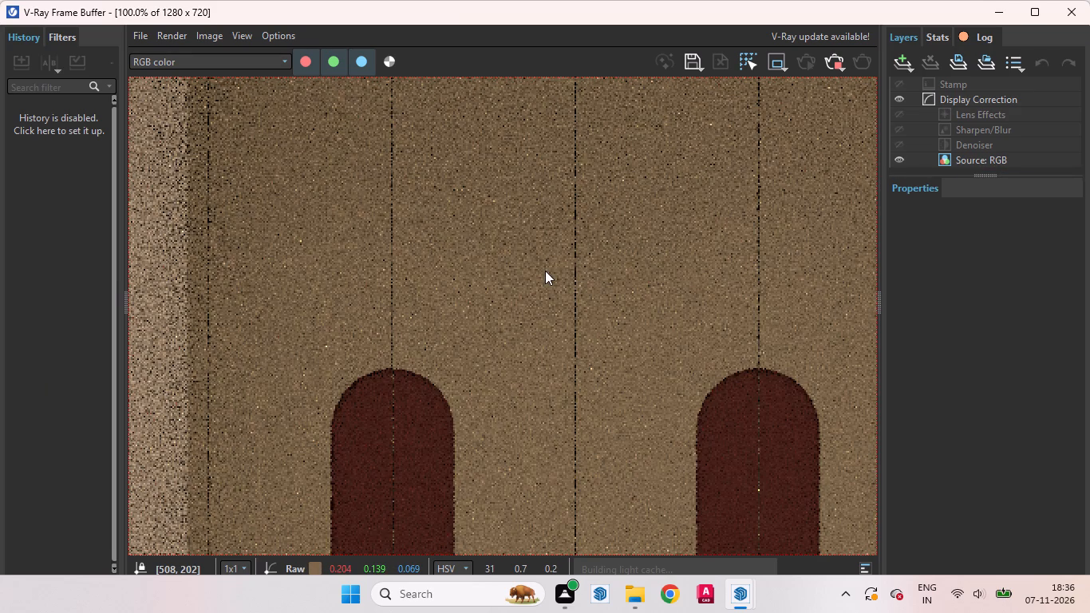
scroll(578, 281, down, 1)
scroll(578, 281, up, 1)
scroll(638, 315, down, 1)
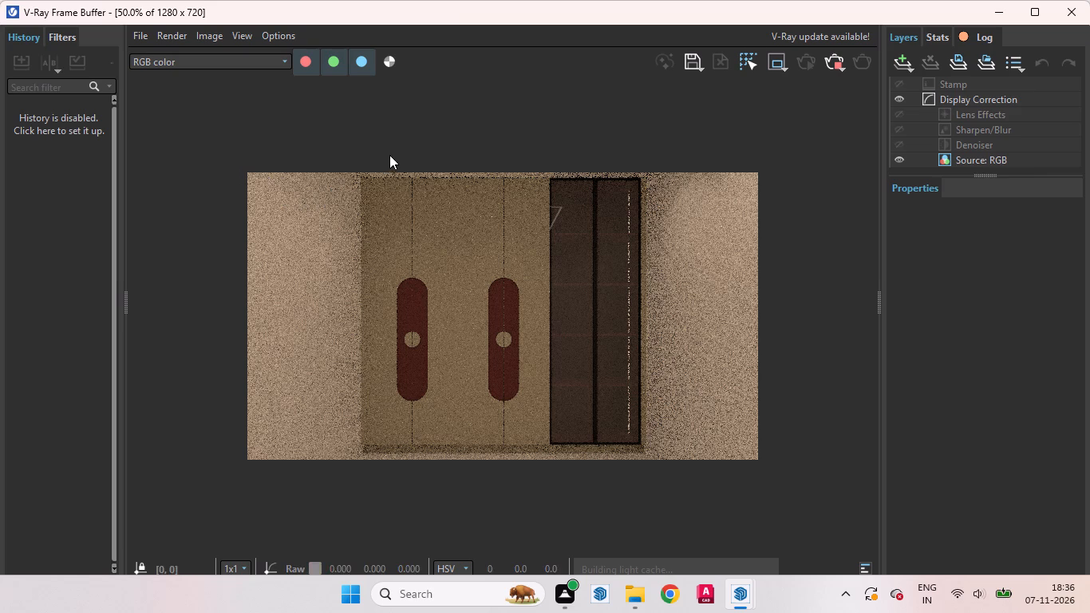
drag(360, 176, 654, 434)
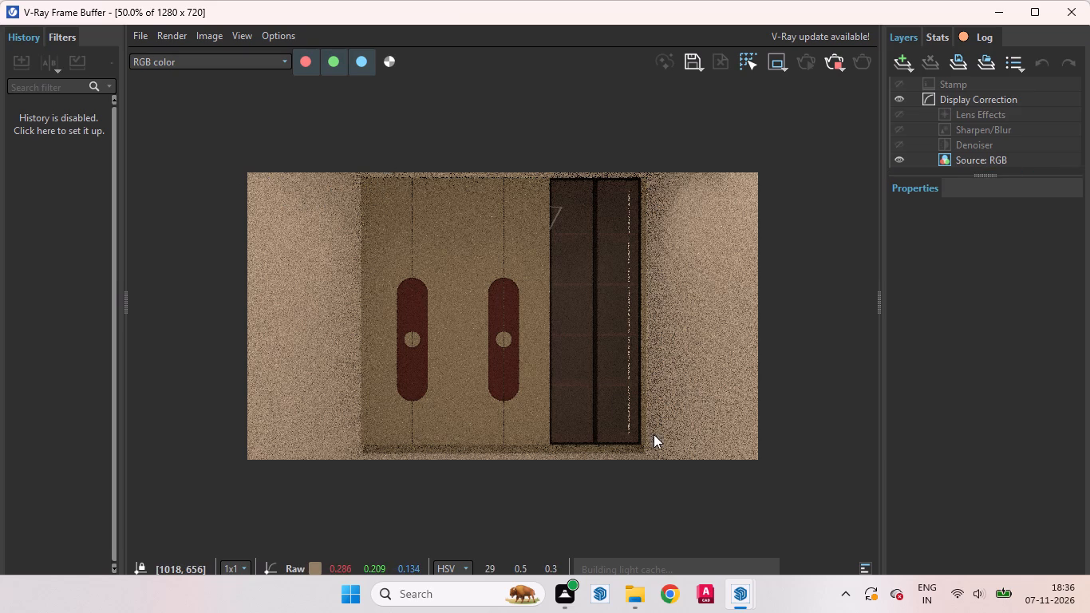
drag(643, 178, 401, 406)
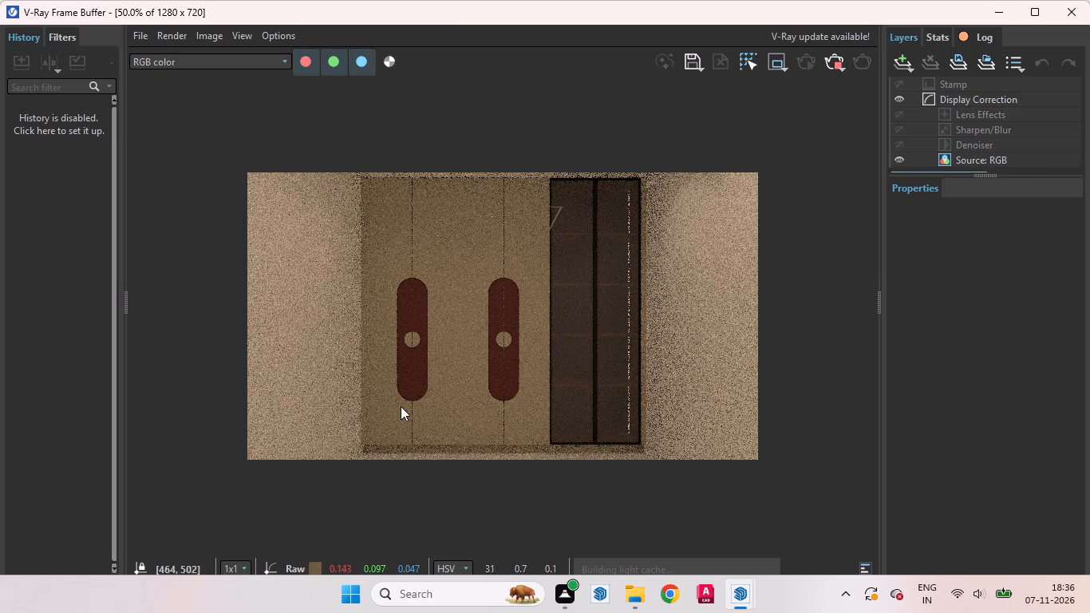
drag(401, 406, 341, 450)
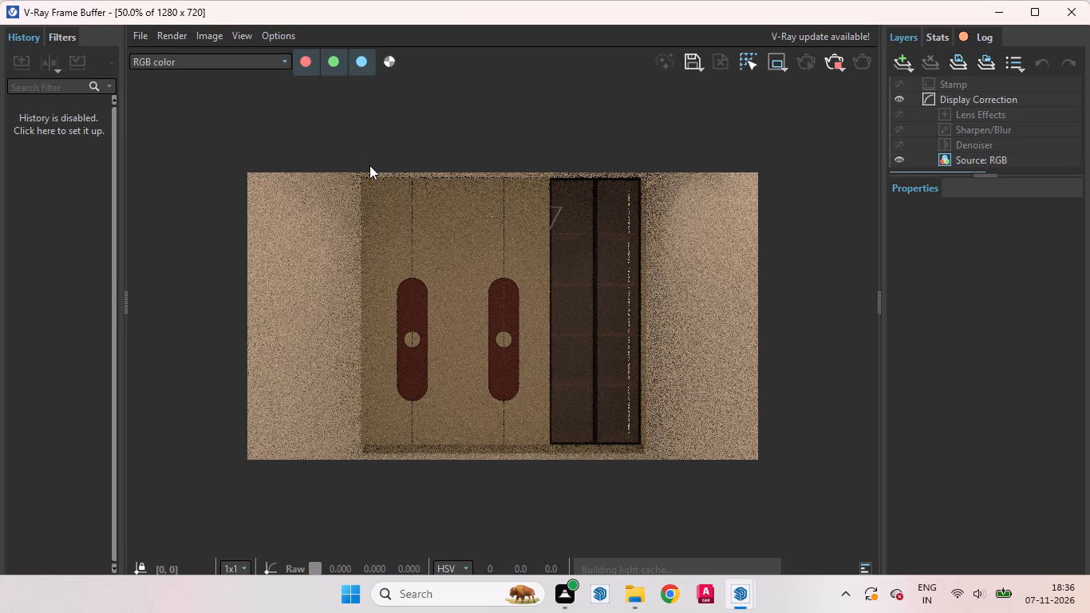
Inspect the wardrobe's side edge, the rounded top of the red handle and the dark black-framed section in the in-progress render.
scroll(369, 165, up, 2)
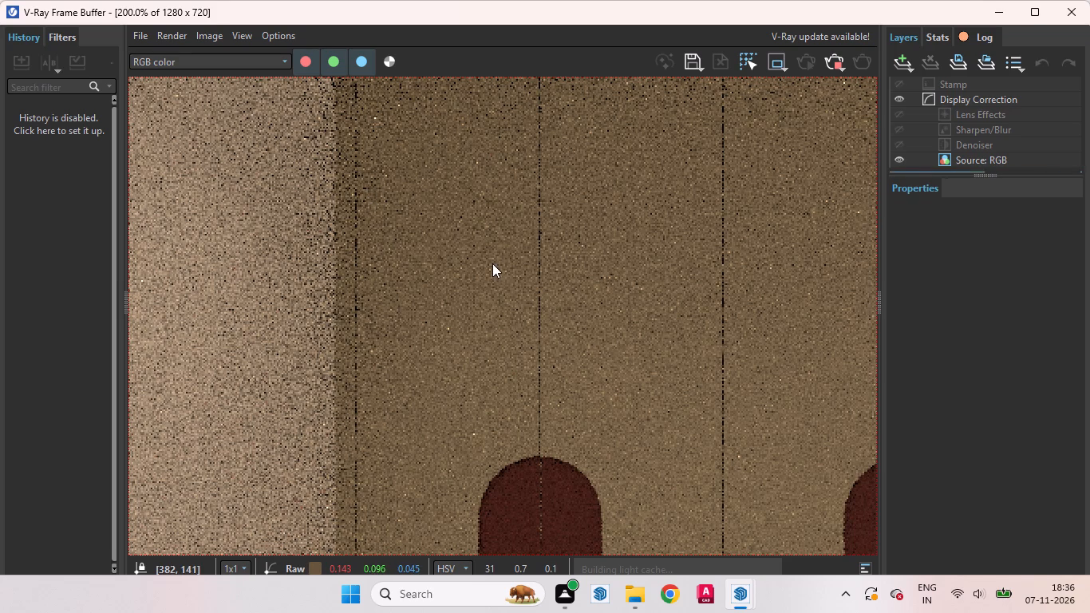
scroll(492, 263, down, 3)
scroll(428, 286, up, 1)
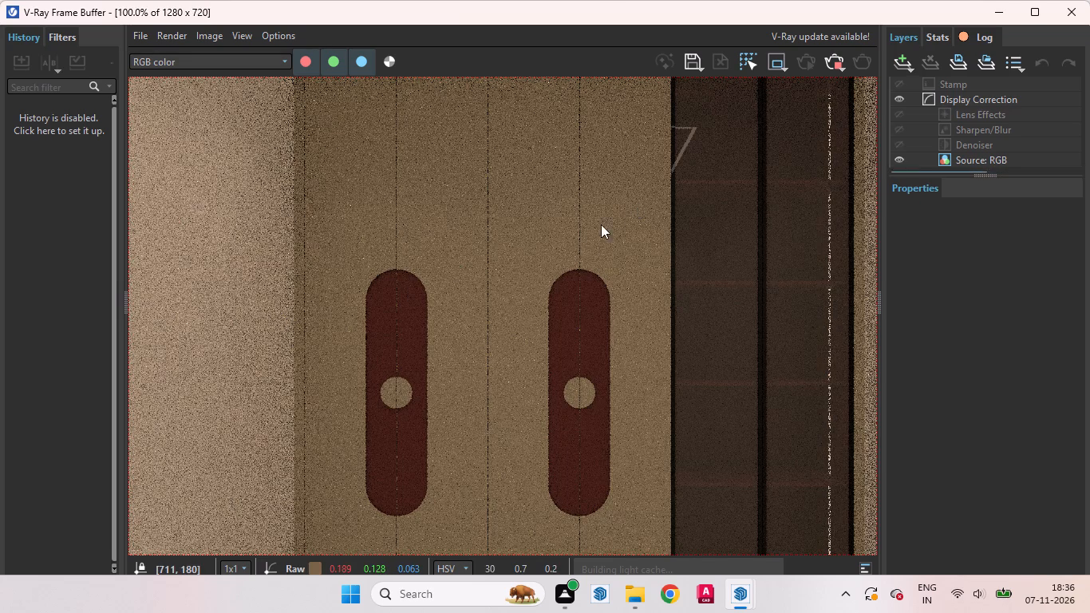
scroll(573, 289, up, 1)
scroll(575, 286, down, 1)
scroll(577, 282, up, 3)
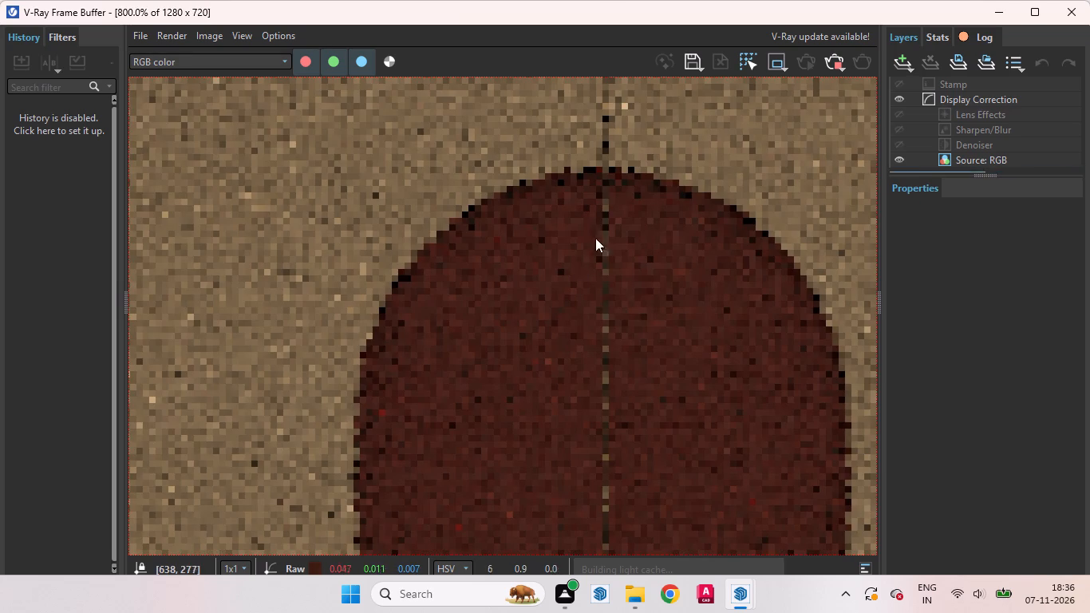
scroll(606, 167, up, 2)
scroll(602, 204, down, 2)
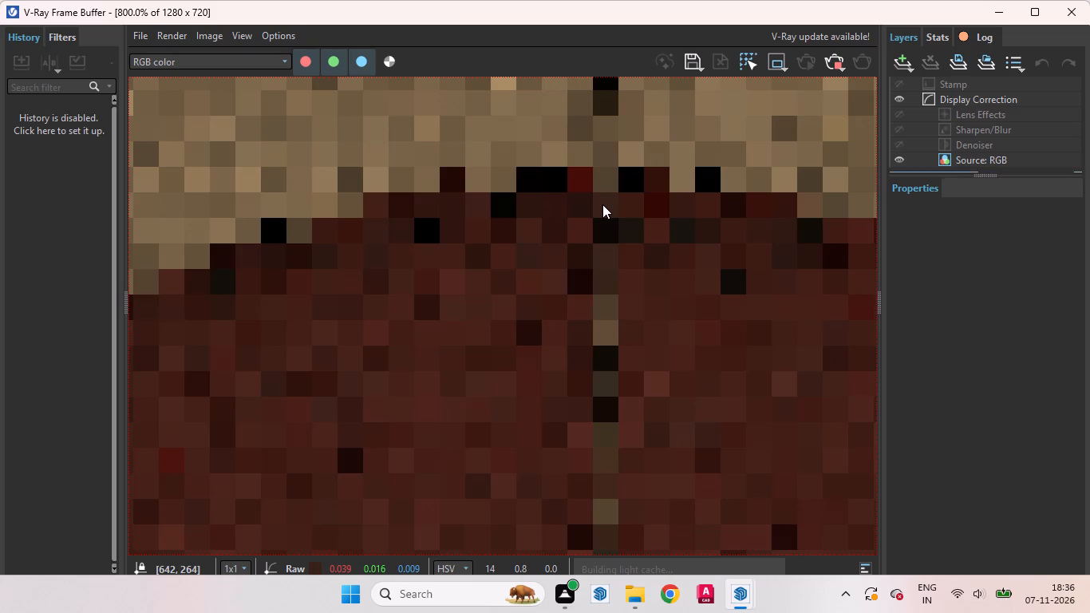
scroll(595, 209, down, 2)
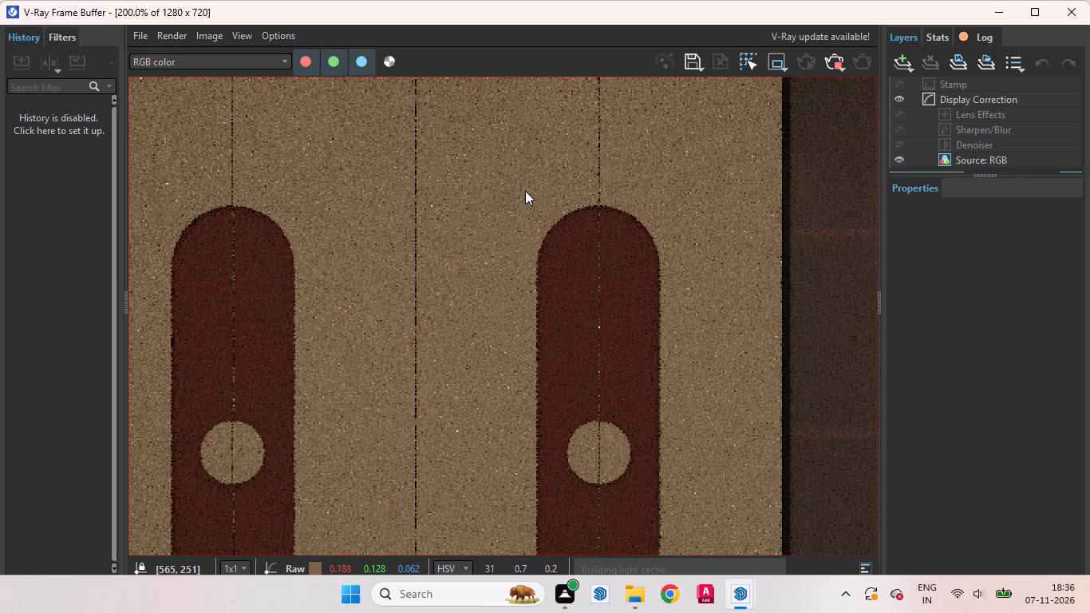
scroll(569, 191, down, 4)
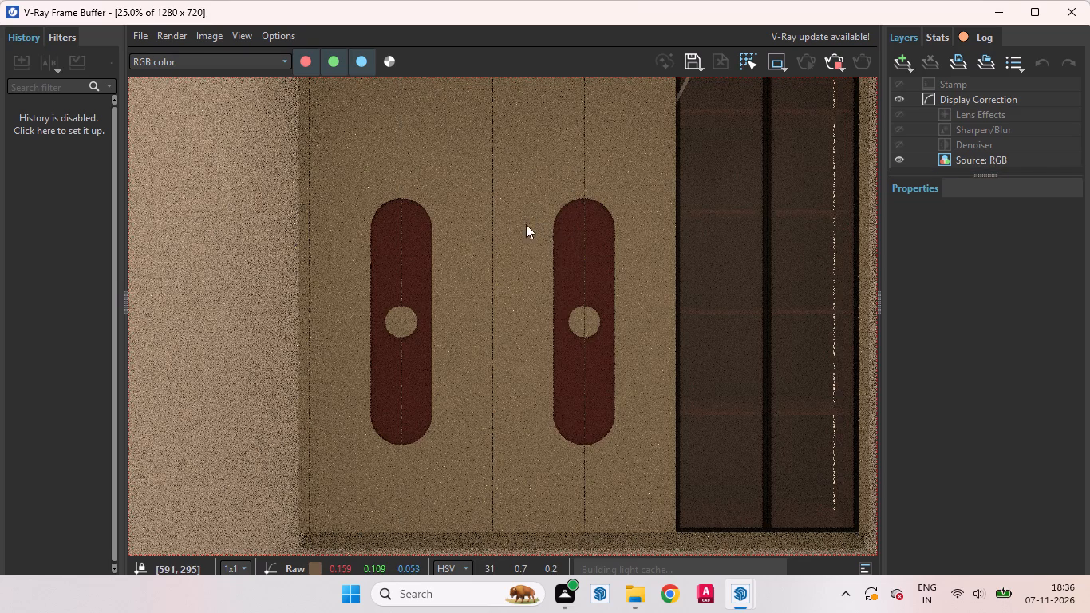
scroll(542, 255, up, 1)
scroll(542, 255, down, 1)
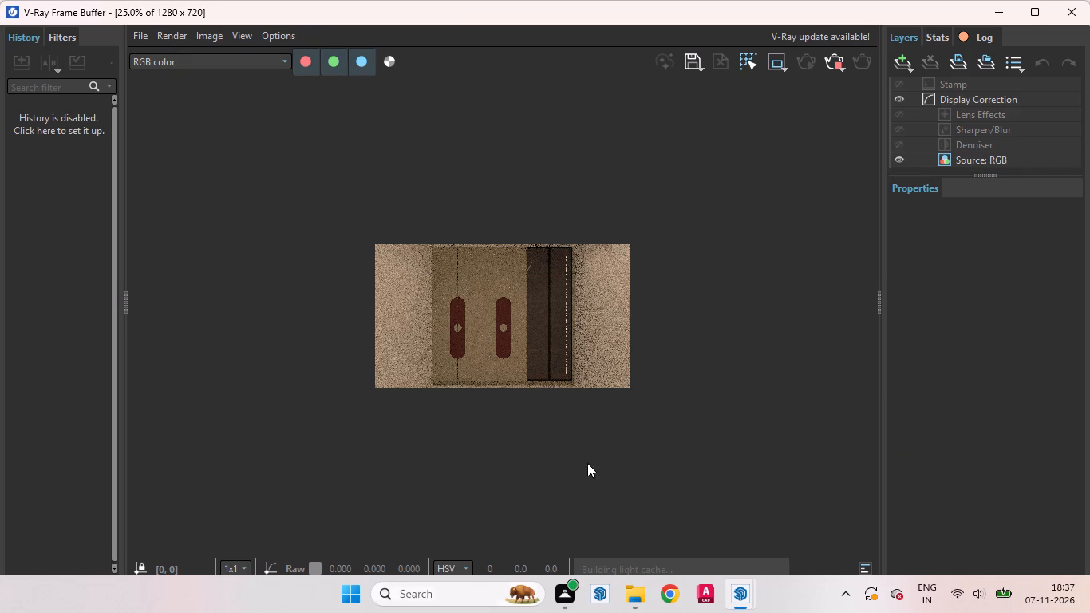
scroll(493, 330, up, 2)
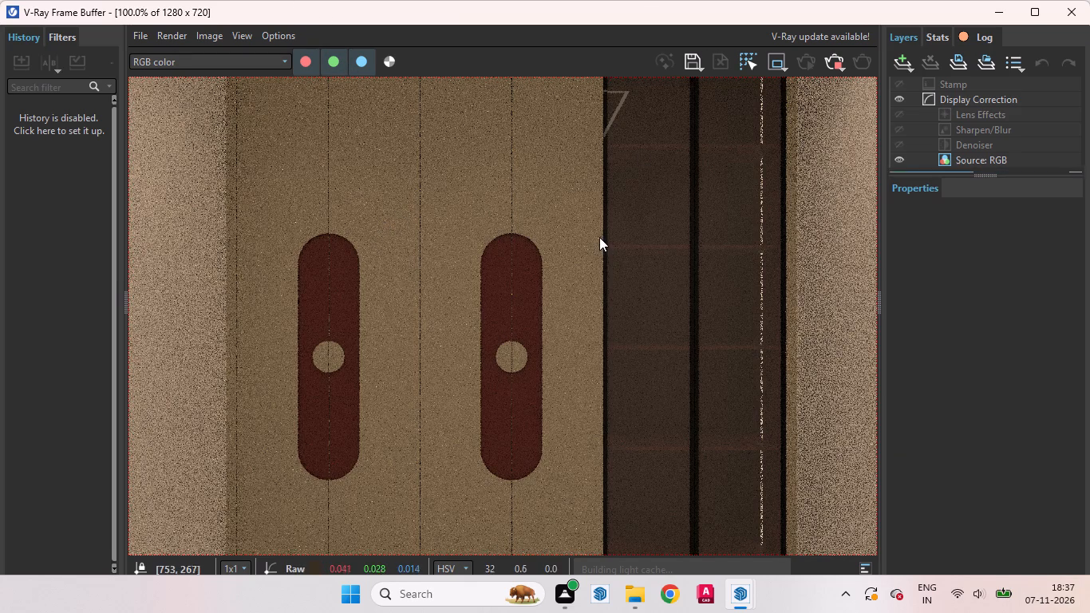
scroll(599, 237, down, 1)
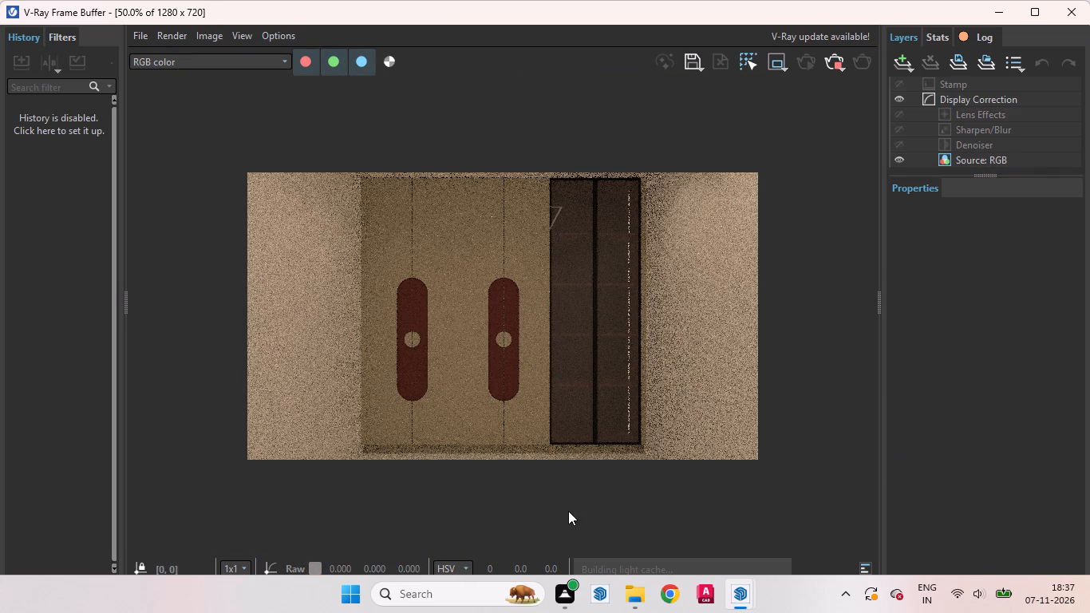
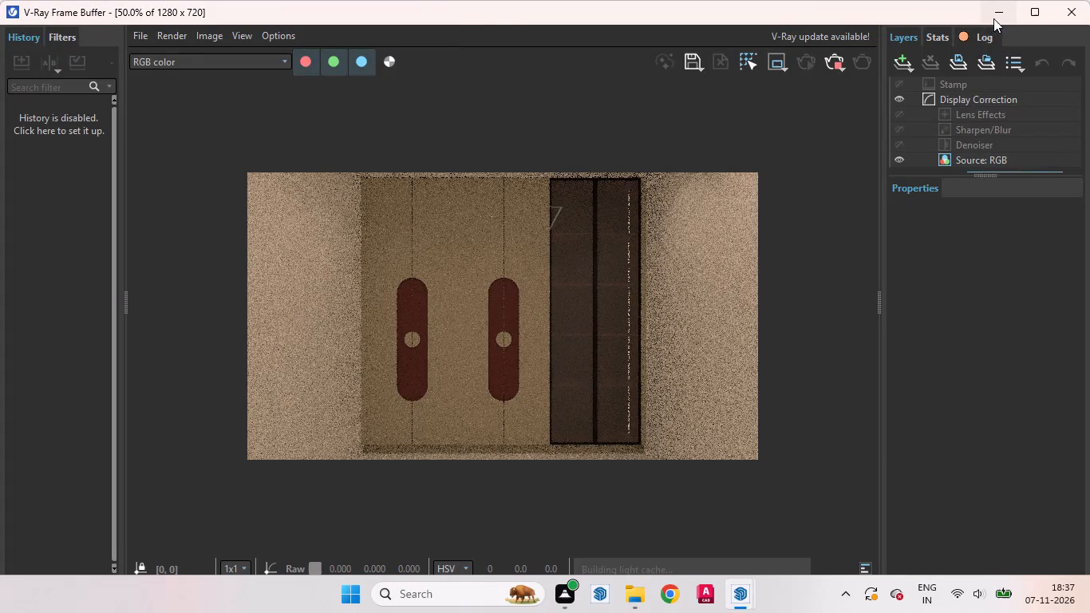
Minimize the render window and the V-Ray Asset Editor to clear the view of the wardrobe model.
click(995, 18)
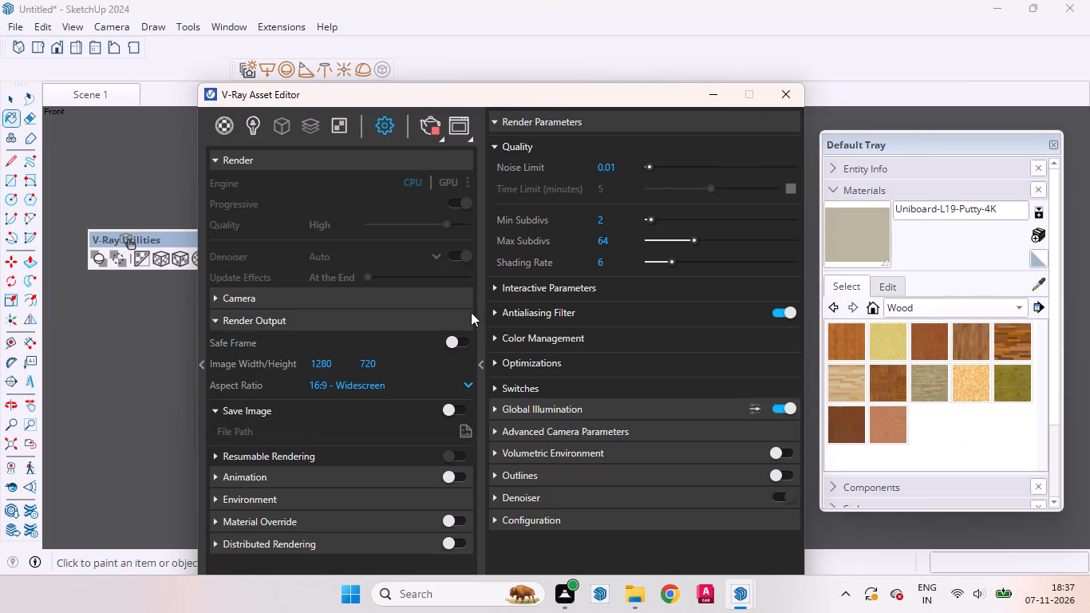
click(482, 367)
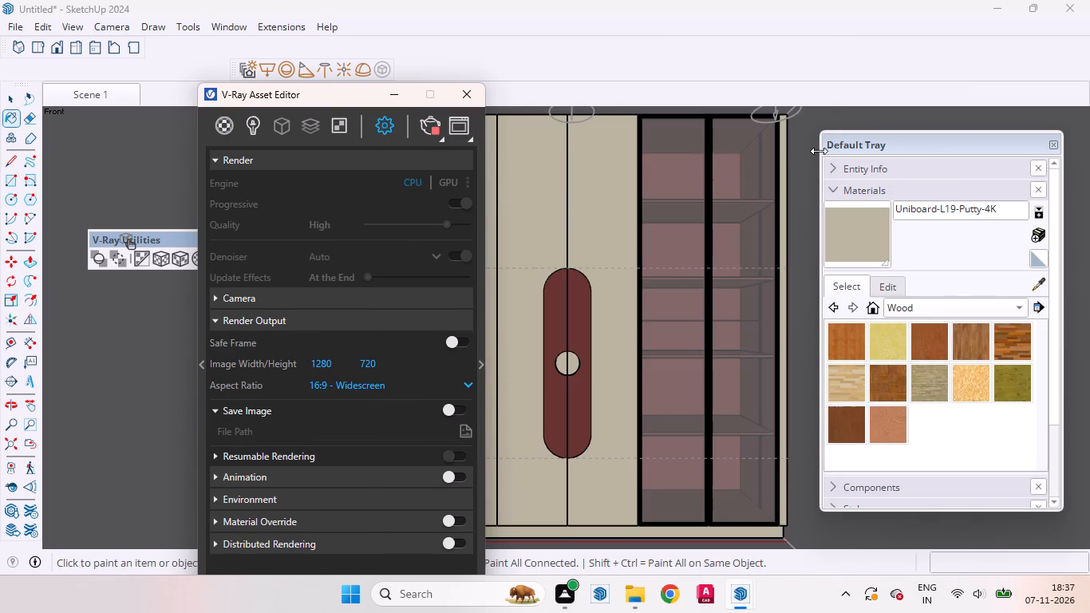
drag(401, 94, 406, 101)
drag(406, 101, 409, 104)
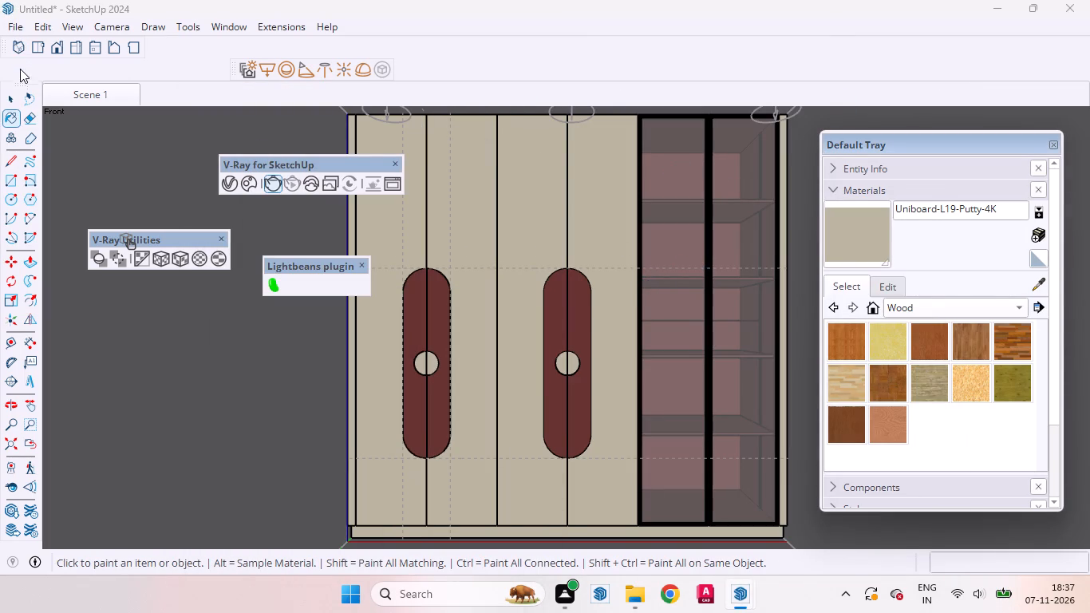
Exit the open group by way of the top view and return to the Scene 1 front view.
click(8, 94)
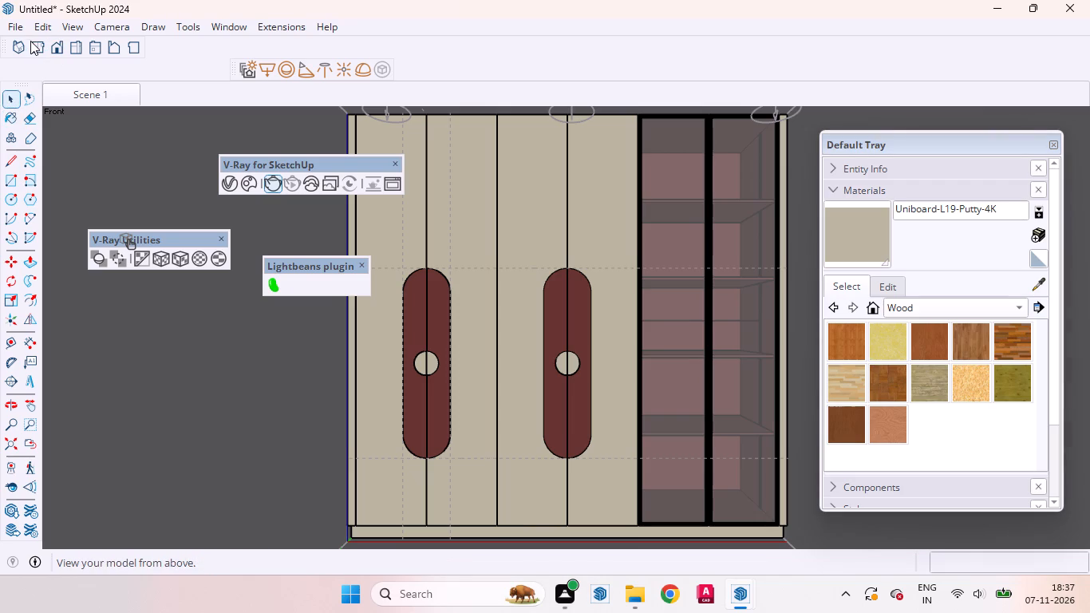
click(34, 46)
scroll(540, 371, down, 17)
scroll(602, 295, up, 1)
scroll(603, 292, down, 6)
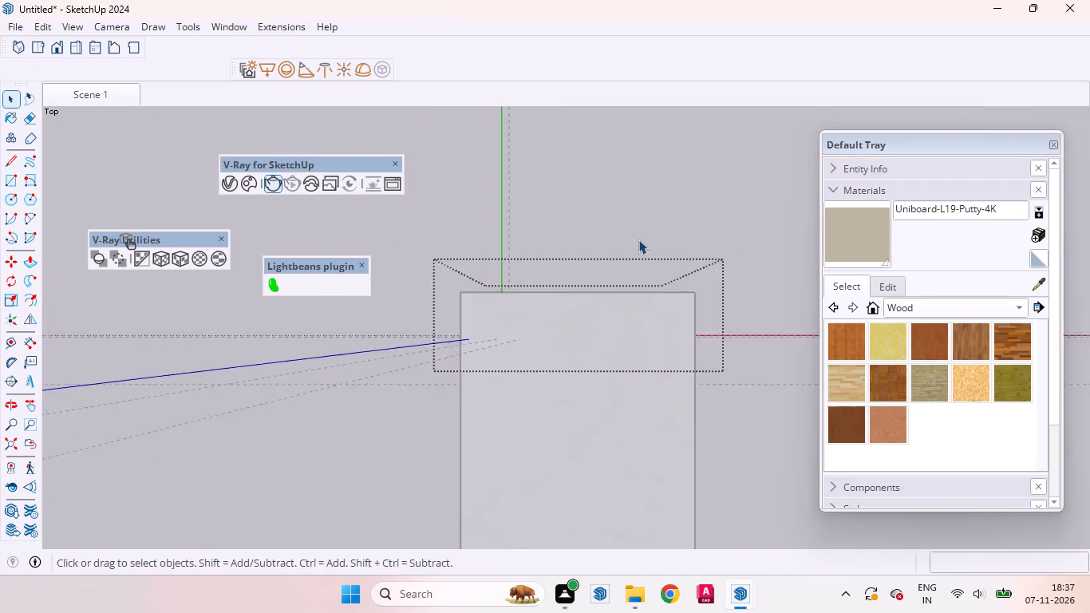
double_click(729, 404)
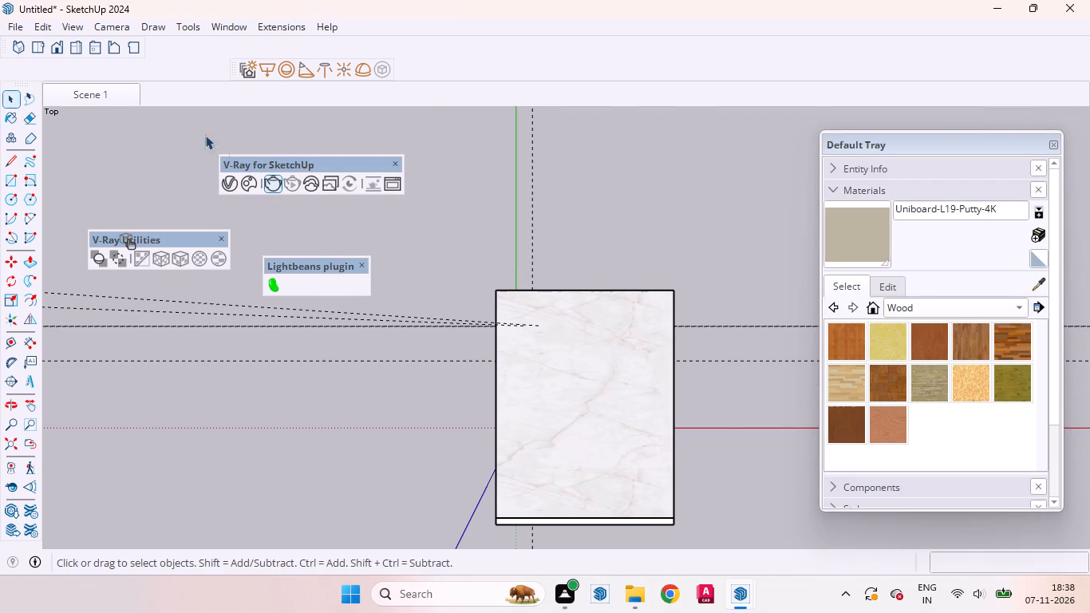
click(115, 96)
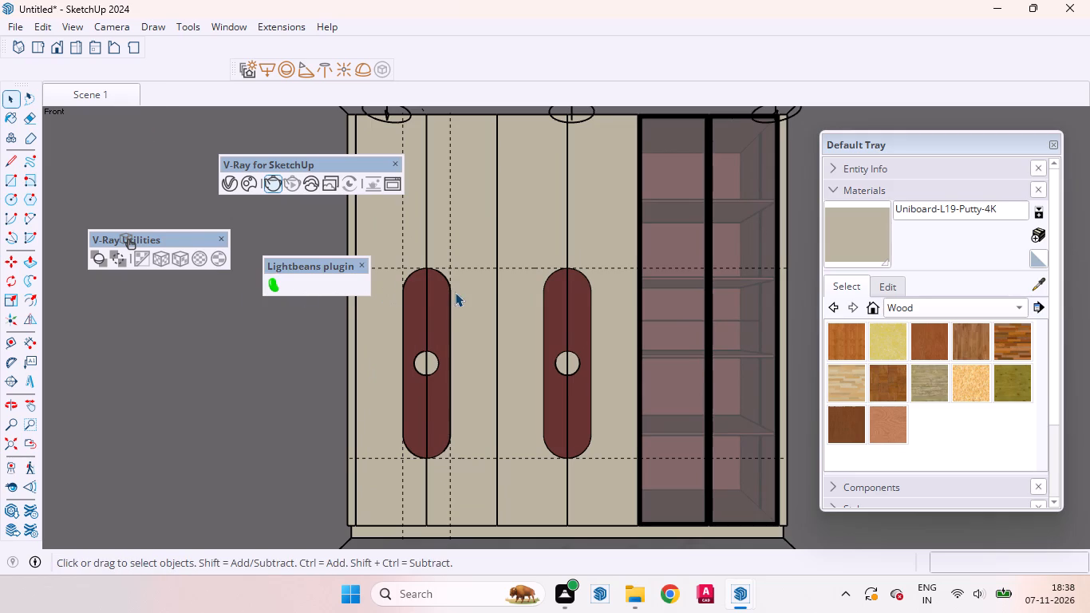
Erase the two horizontal and two vertical dashed guide lines around the red handles.
click(460, 270)
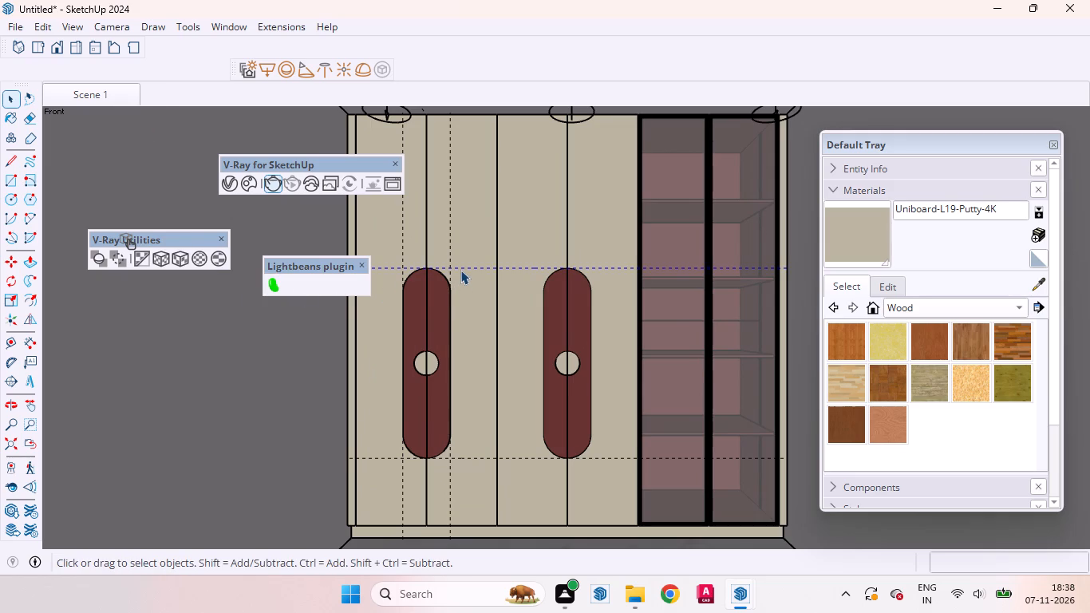
right_click(460, 270)
click(471, 303)
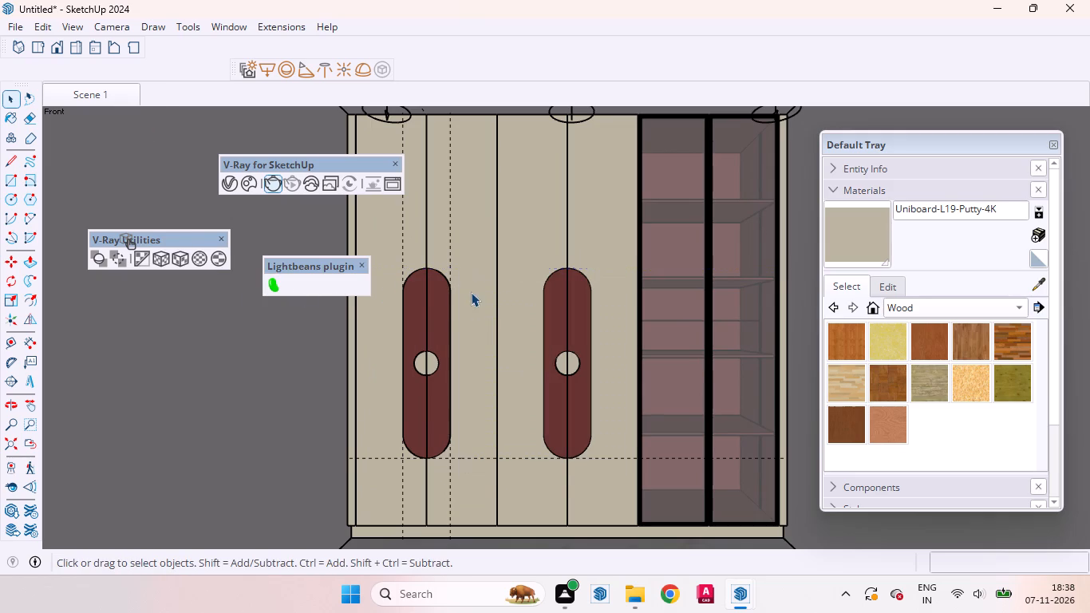
click(451, 242)
right_click(451, 242)
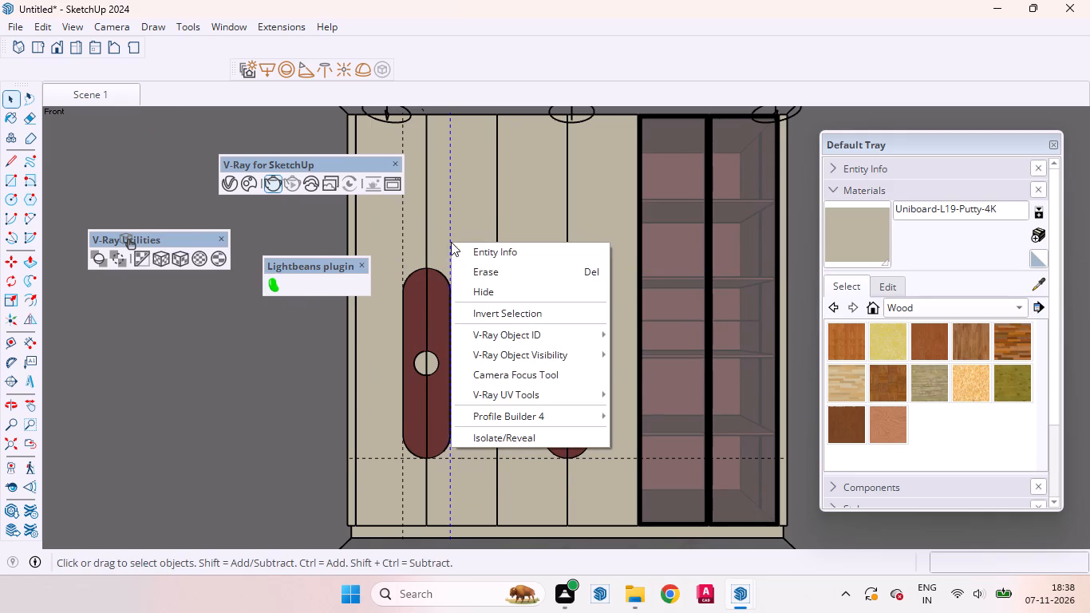
click(464, 263)
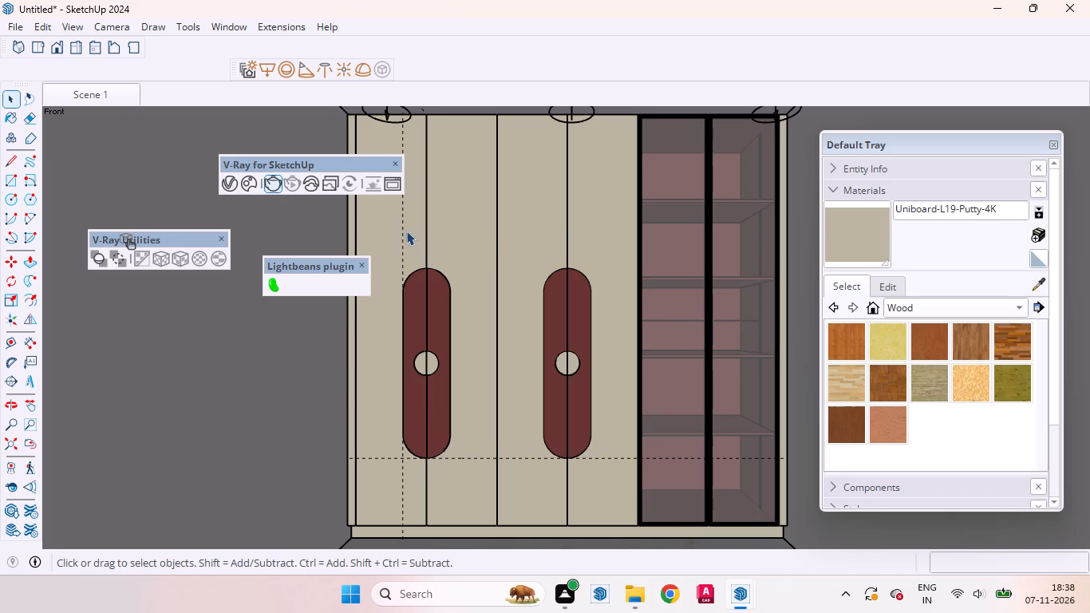
click(404, 228)
right_click(403, 228)
click(414, 255)
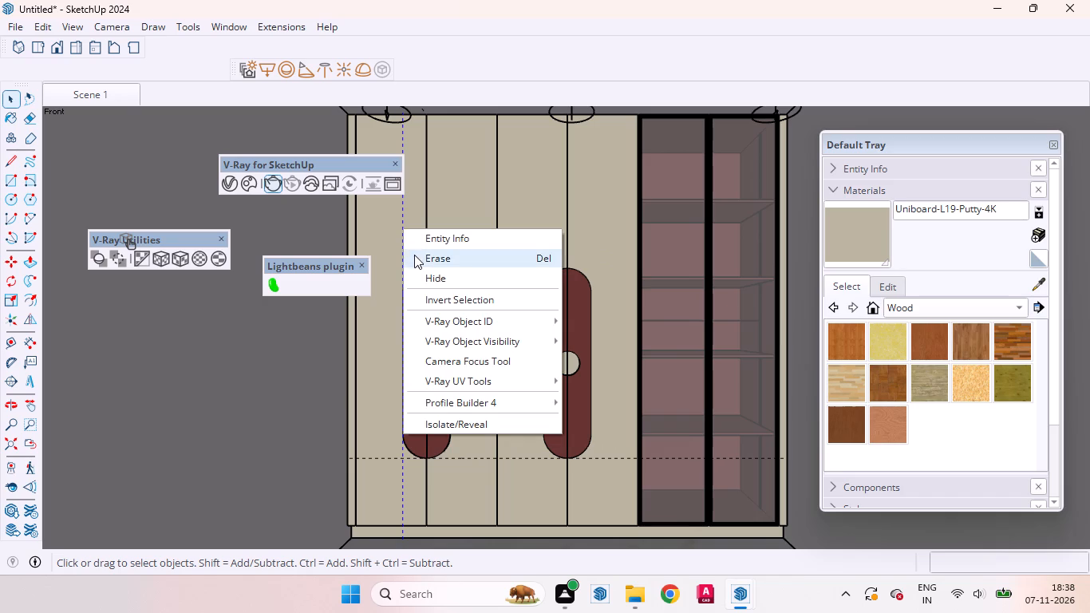
click(489, 457)
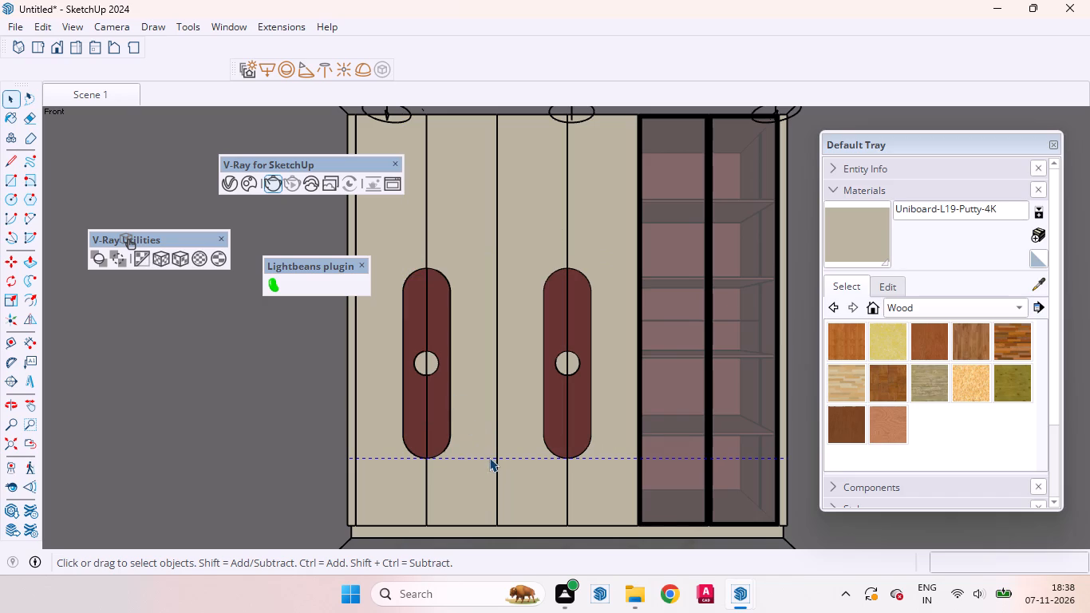
right_click(488, 457)
click(544, 287)
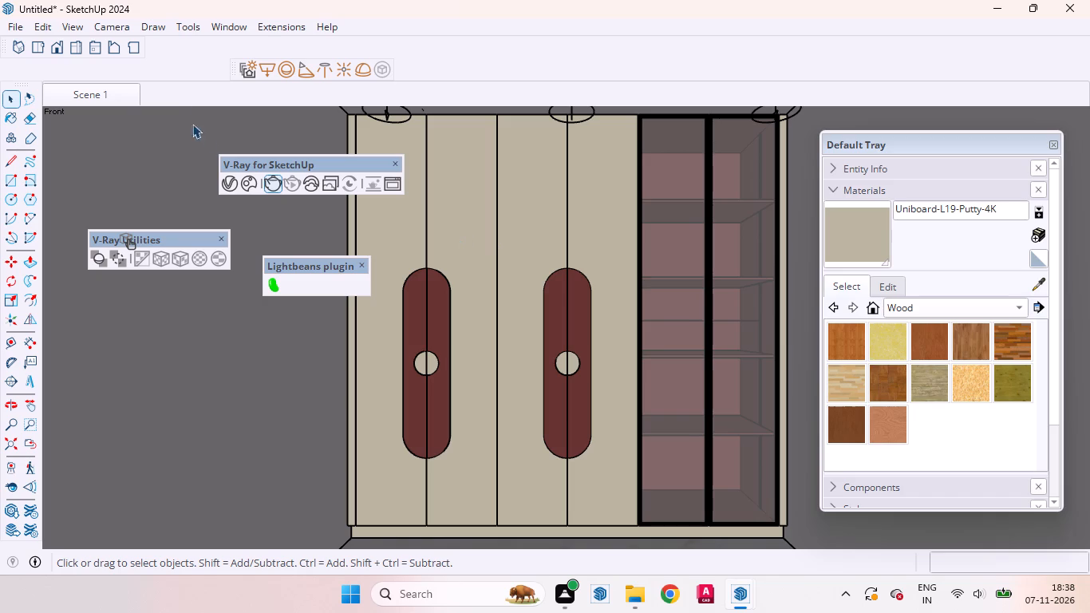
Hide the V-Ray light widgets above the wardrobe.
click(117, 257)
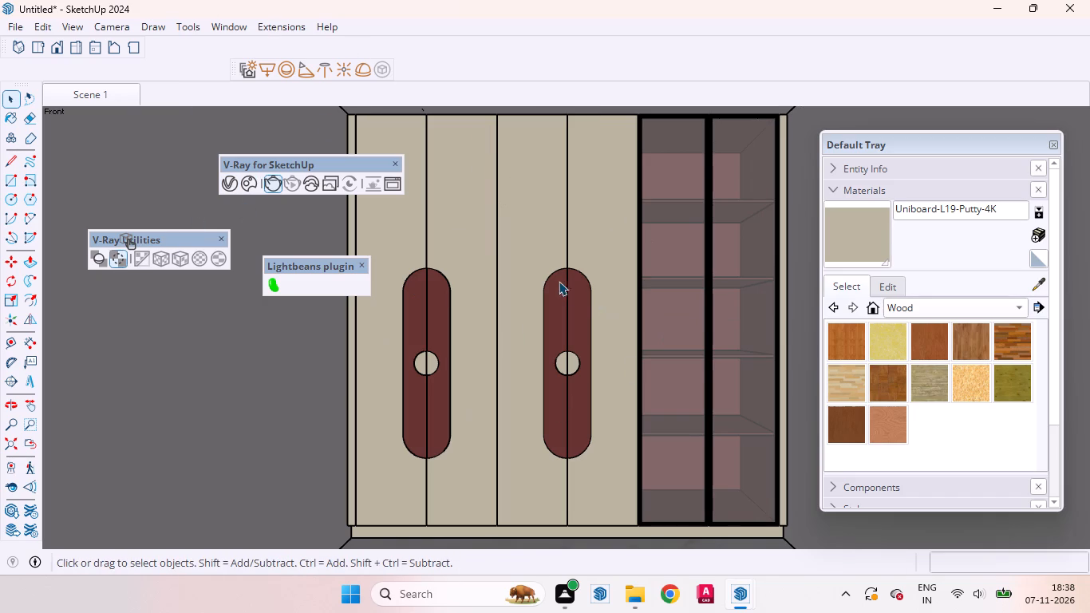
Move the floating V-Ray for SketchUp toolbar clear of the wardrobe front.
drag(341, 168, 283, 156)
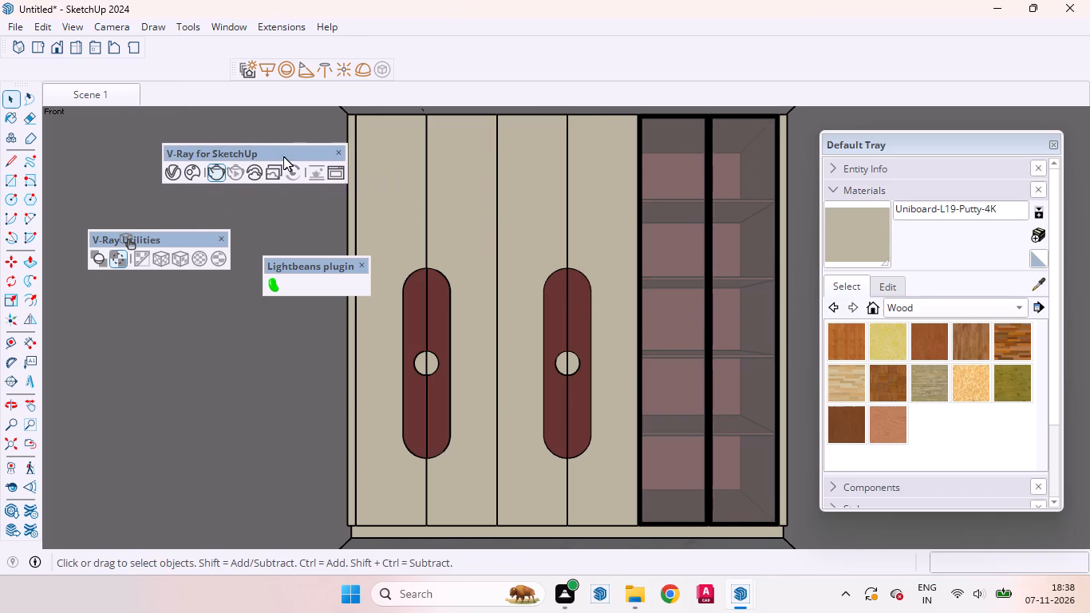
drag(283, 156, 246, 156)
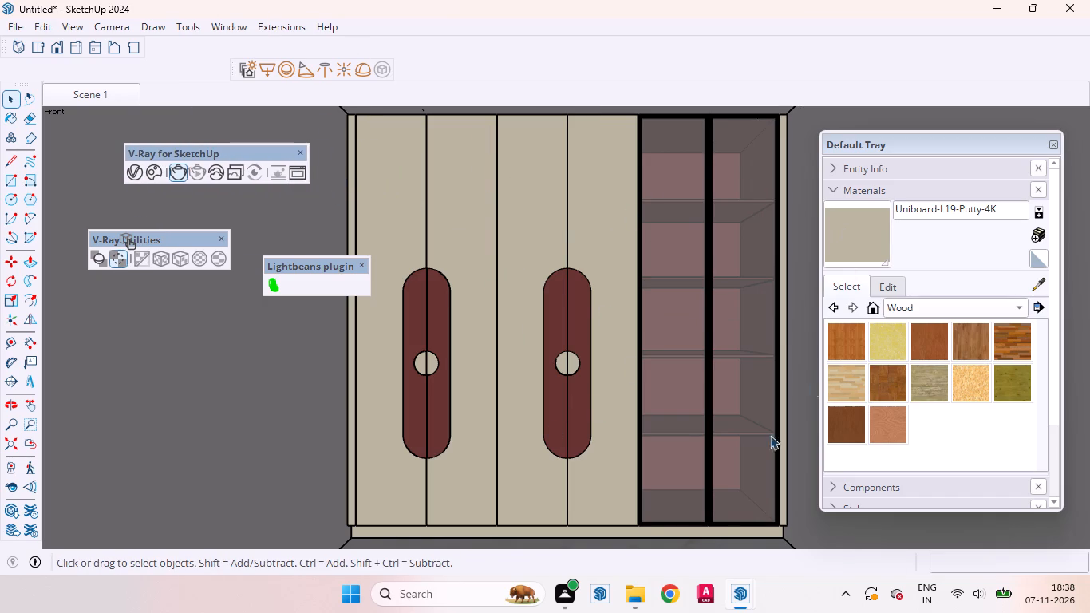
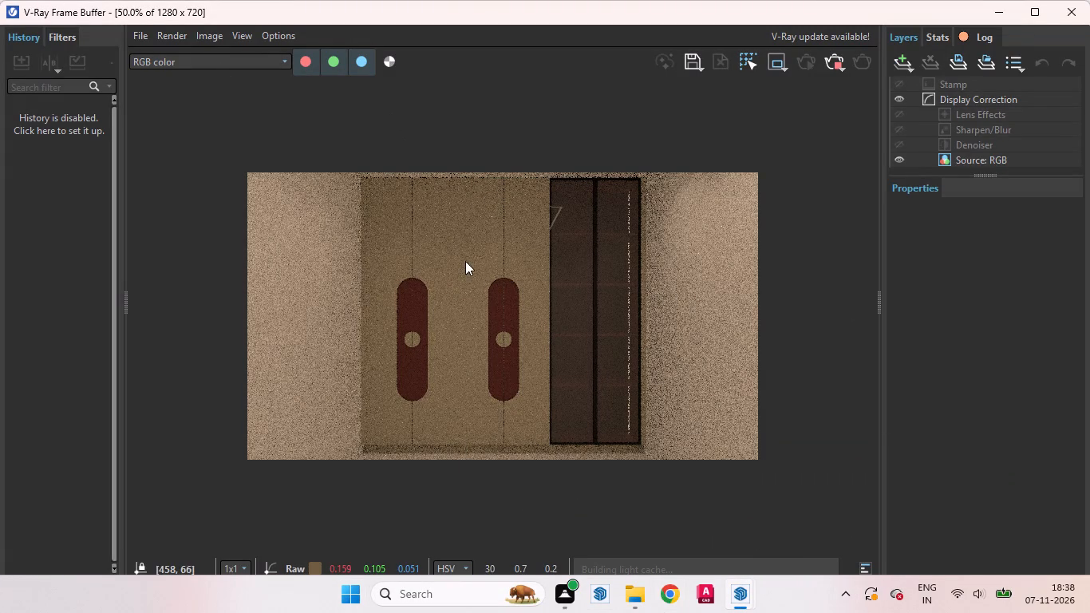
Examine the in-progress render of the wardrobe front, comparing the beige doors, red handles and dark glass section.
scroll(466, 262, up, 1)
scroll(468, 256, down, 1)
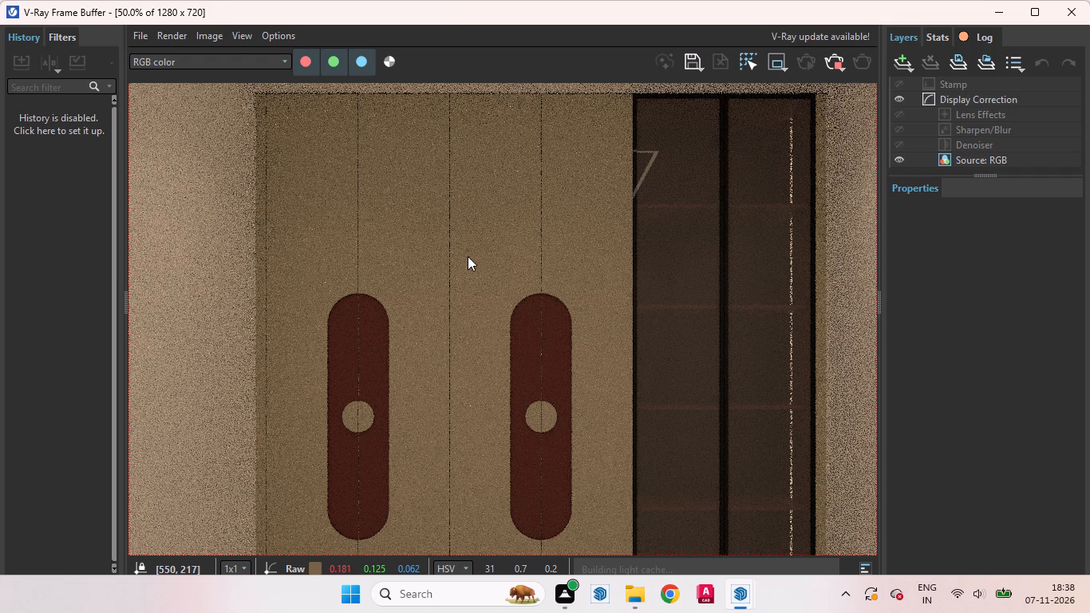
scroll(468, 256, down, 3)
scroll(517, 272, up, 2)
scroll(518, 273, down, 1)
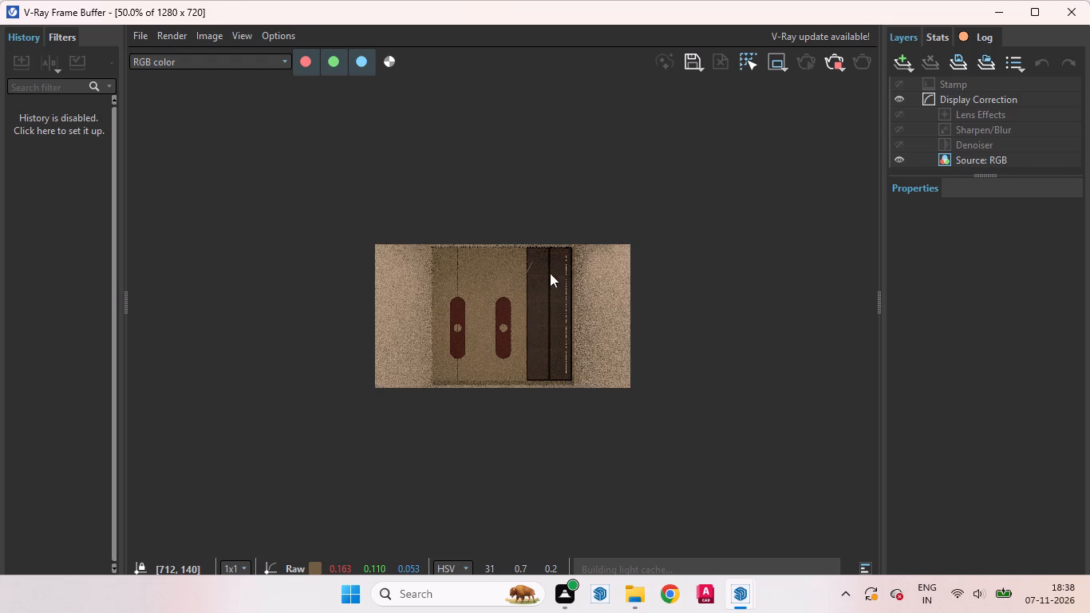
scroll(559, 270, up, 1)
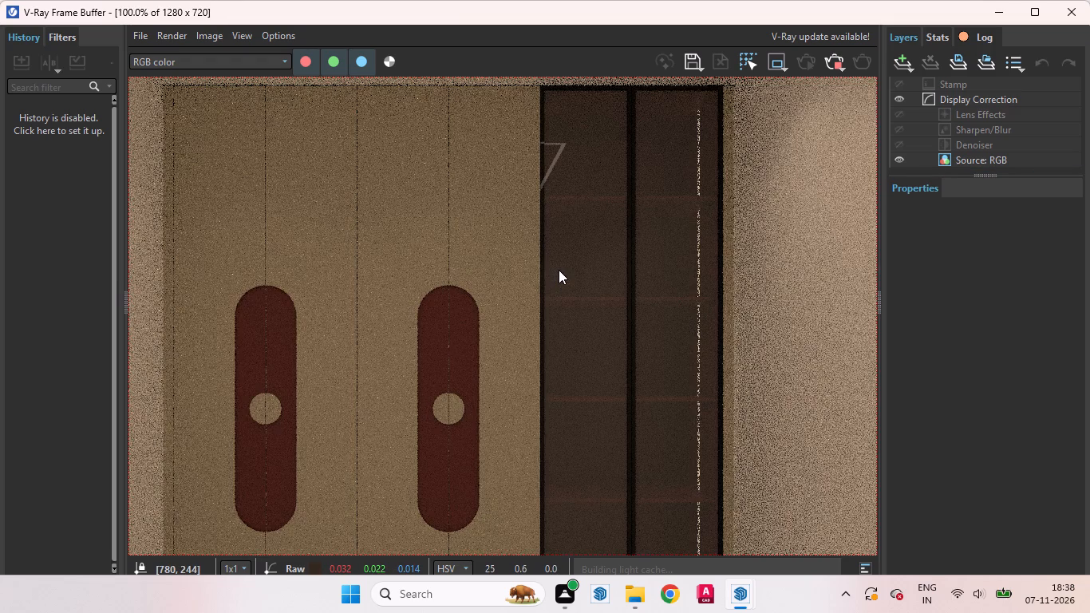
scroll(559, 270, down, 1)
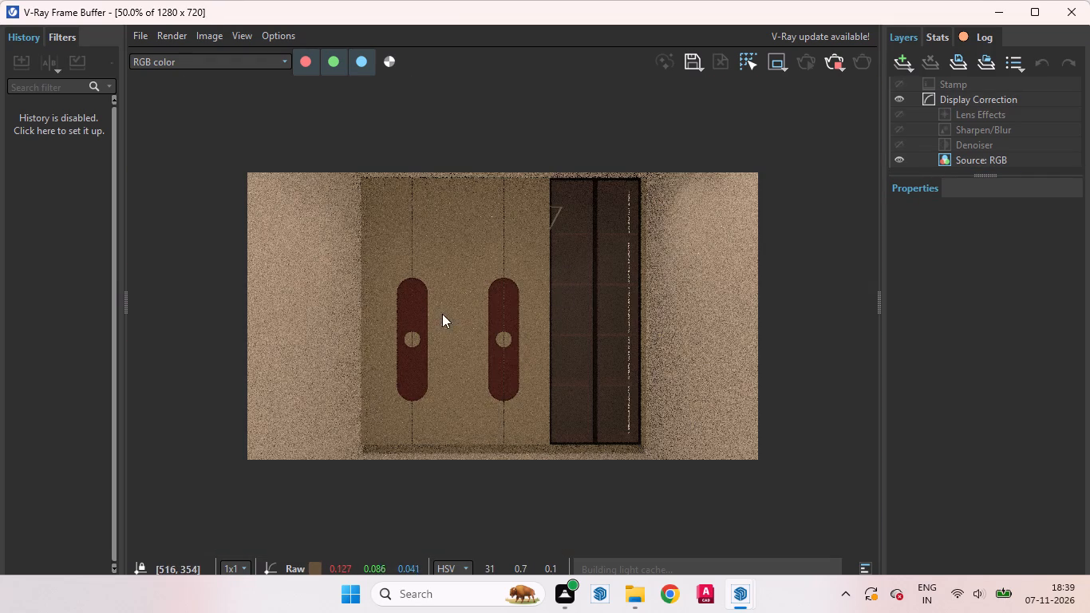
scroll(406, 341, up, 1)
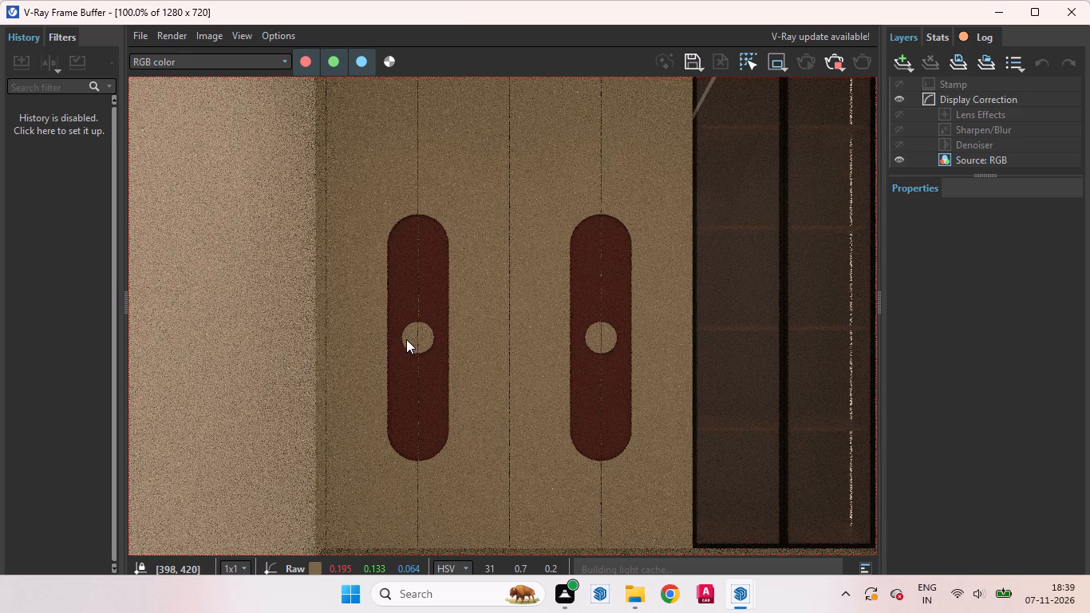
scroll(406, 339, up, 4)
scroll(451, 315, down, 2)
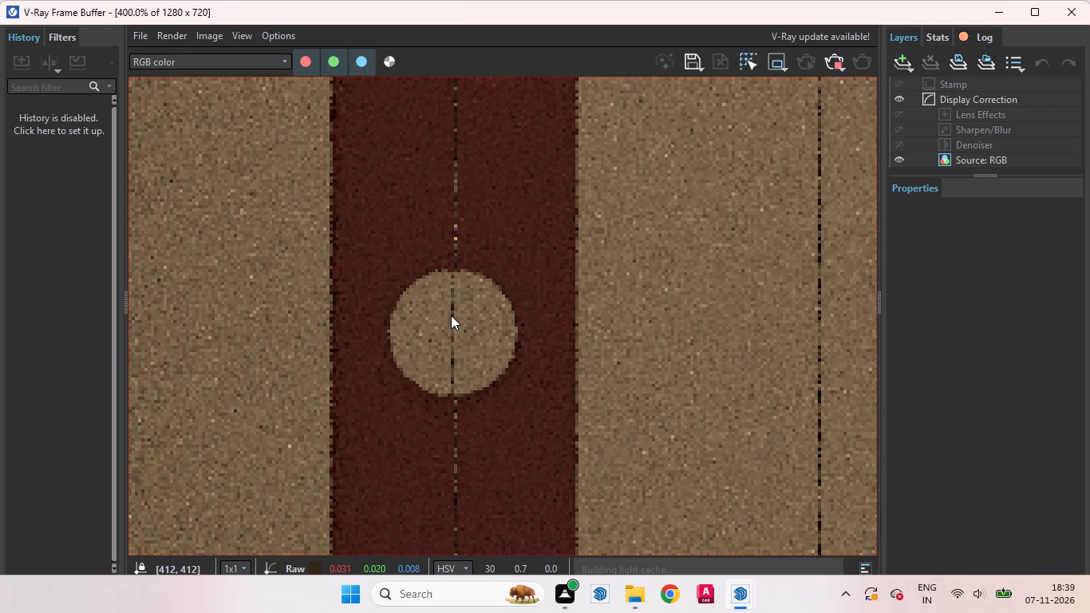
scroll(451, 315, up, 4)
scroll(451, 315, down, 6)
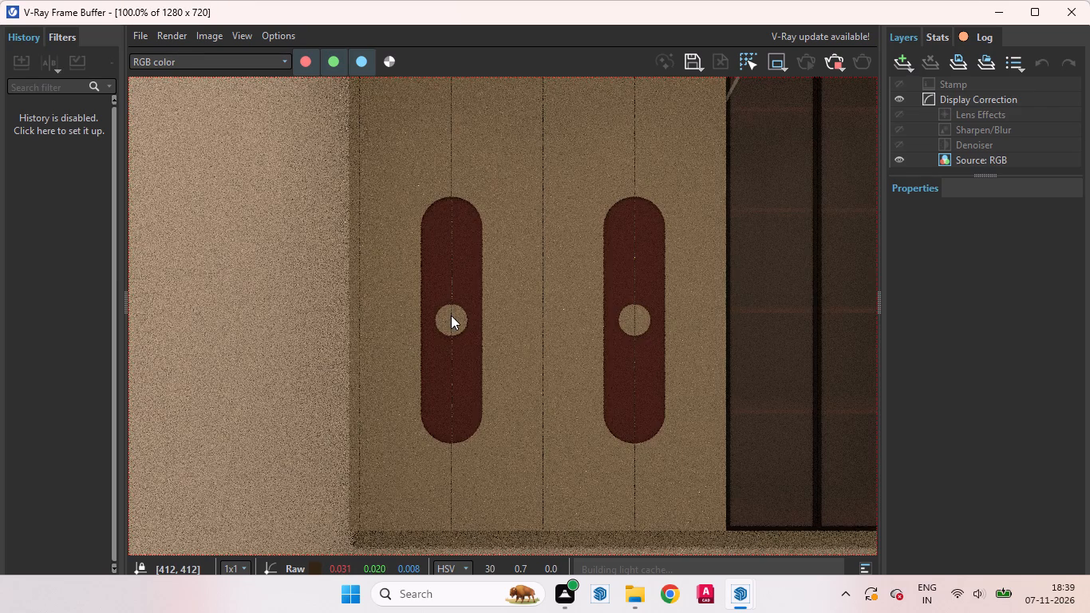
scroll(451, 315, down, 4)
scroll(500, 316, up, 3)
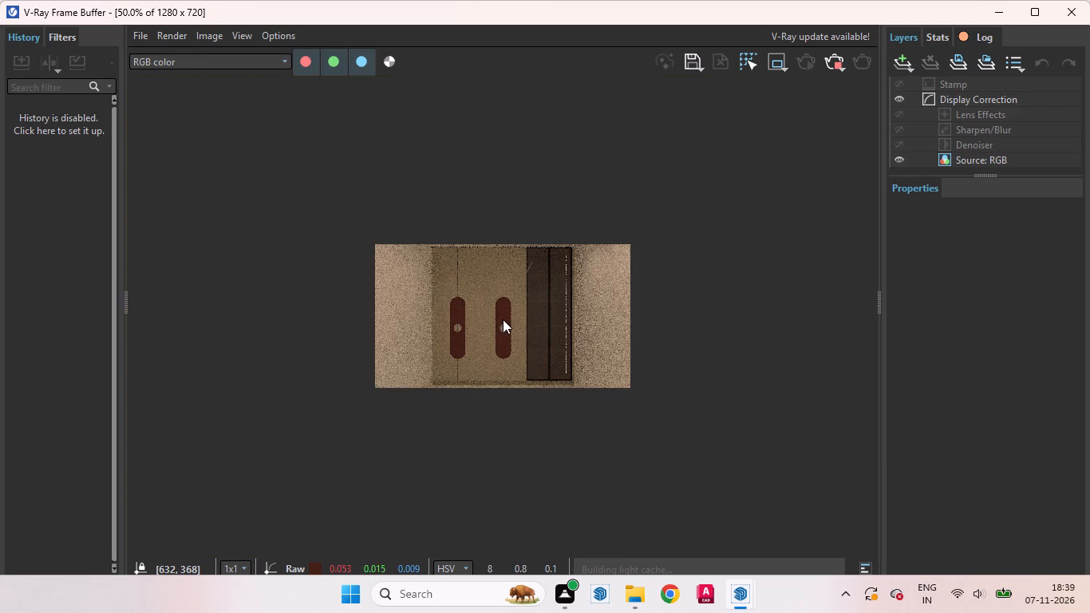
scroll(503, 319, up, 3)
scroll(534, 394, down, 3)
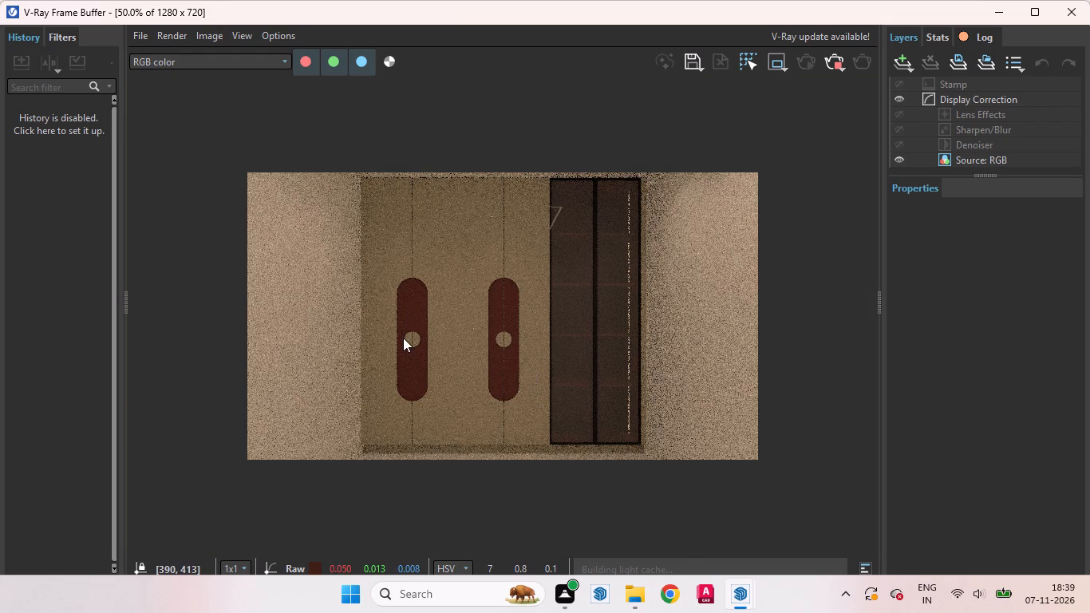
scroll(403, 338, up, 2)
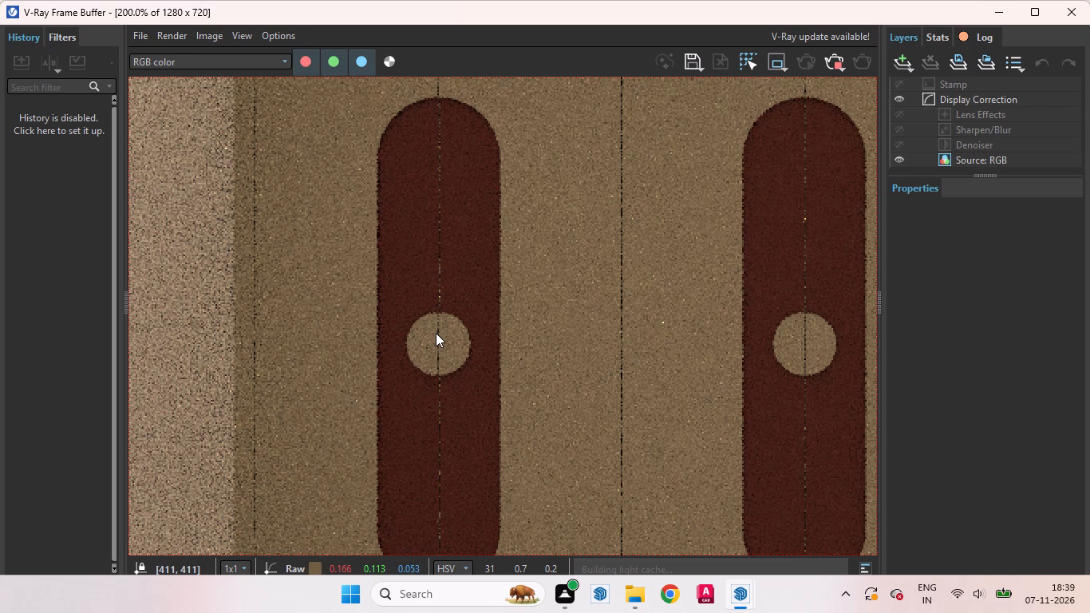
scroll(436, 333, up, 1)
scroll(436, 333, down, 1)
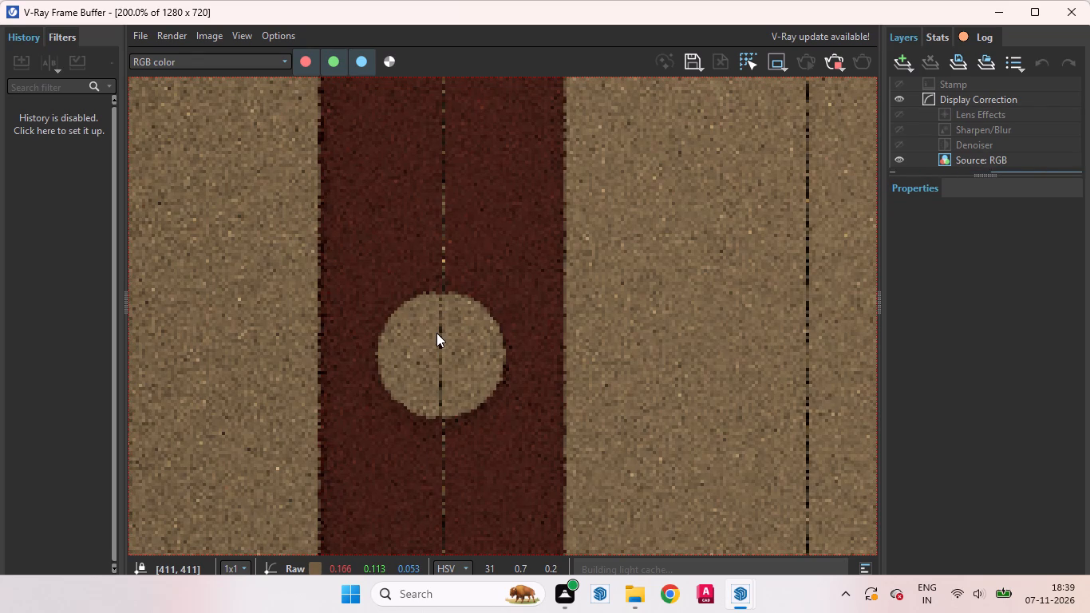
scroll(436, 333, down, 1)
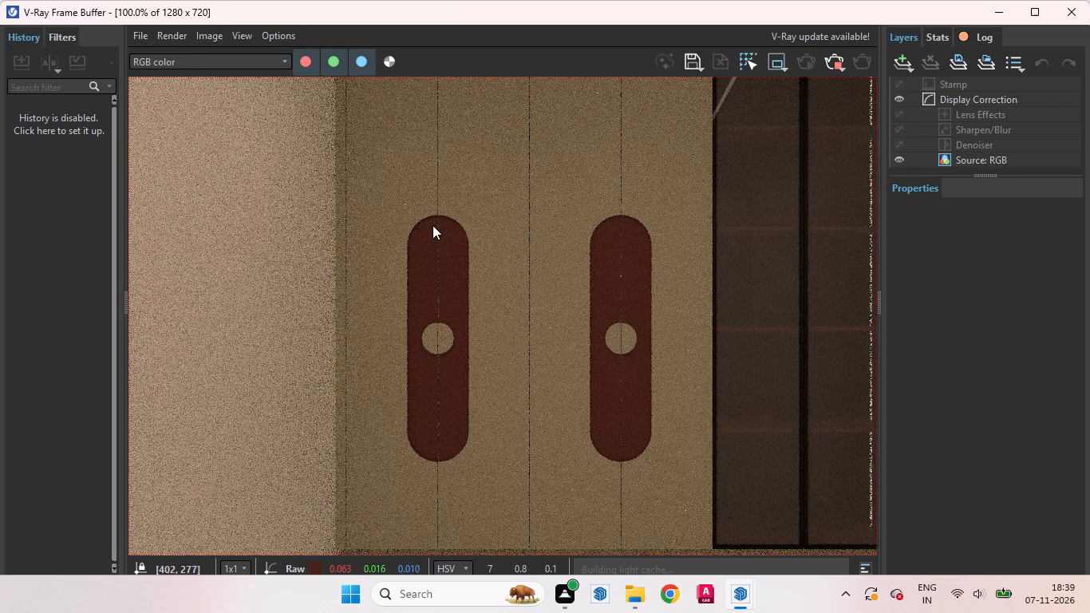
scroll(434, 225, down, 1)
scroll(464, 224, up, 3)
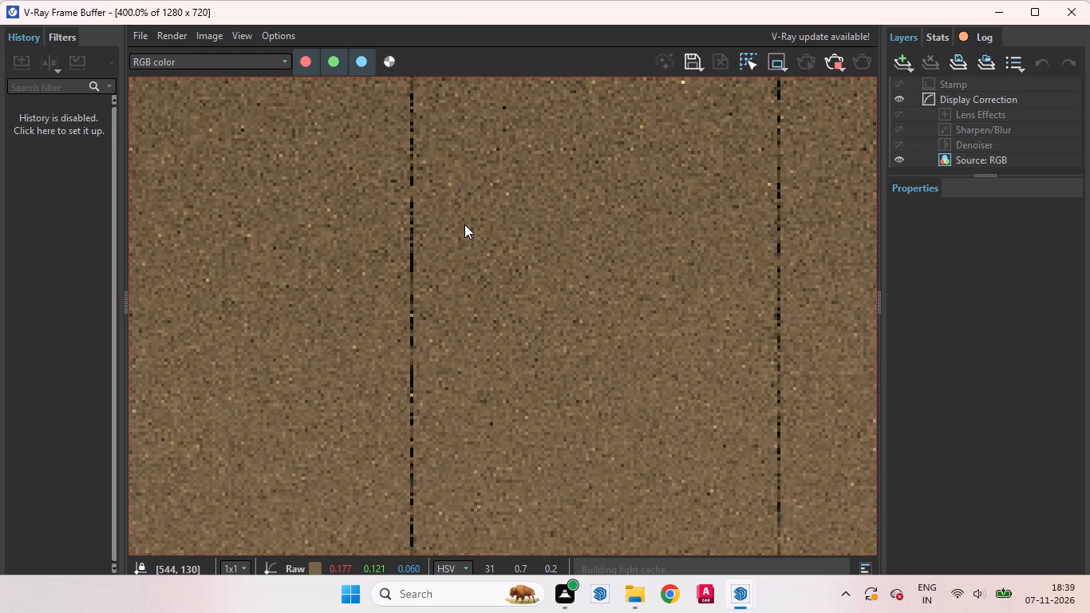
scroll(467, 226, down, 3)
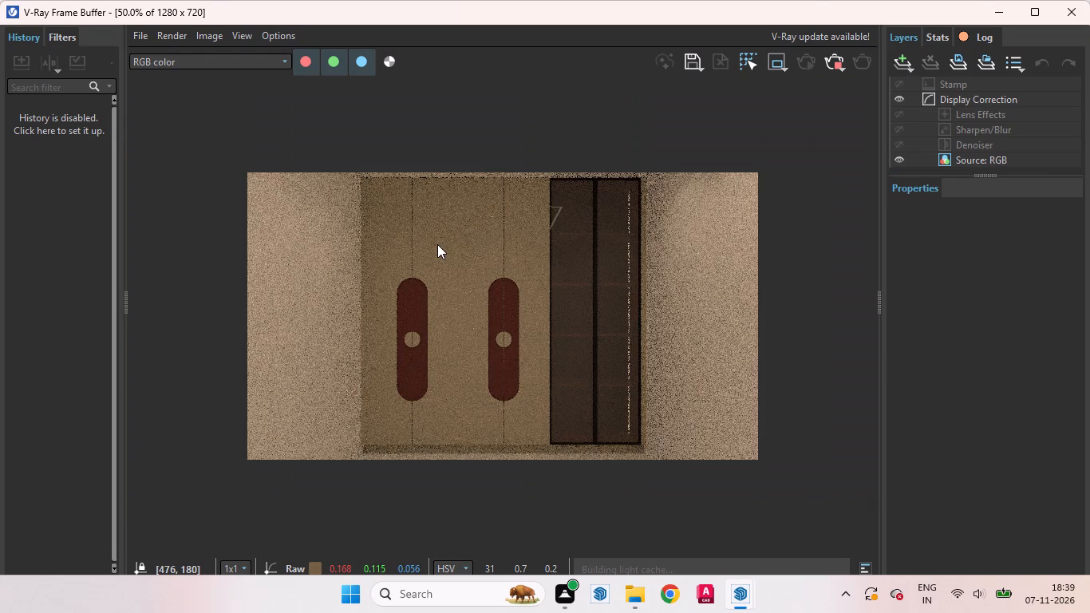
scroll(437, 244, up, 1)
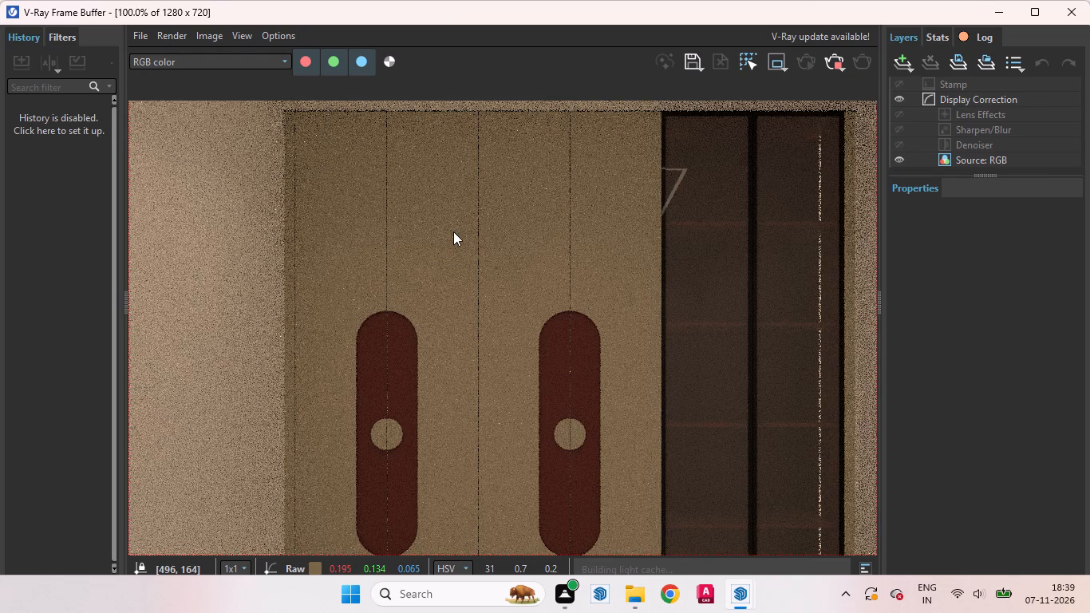
middle_drag(438, 235, 369, 247)
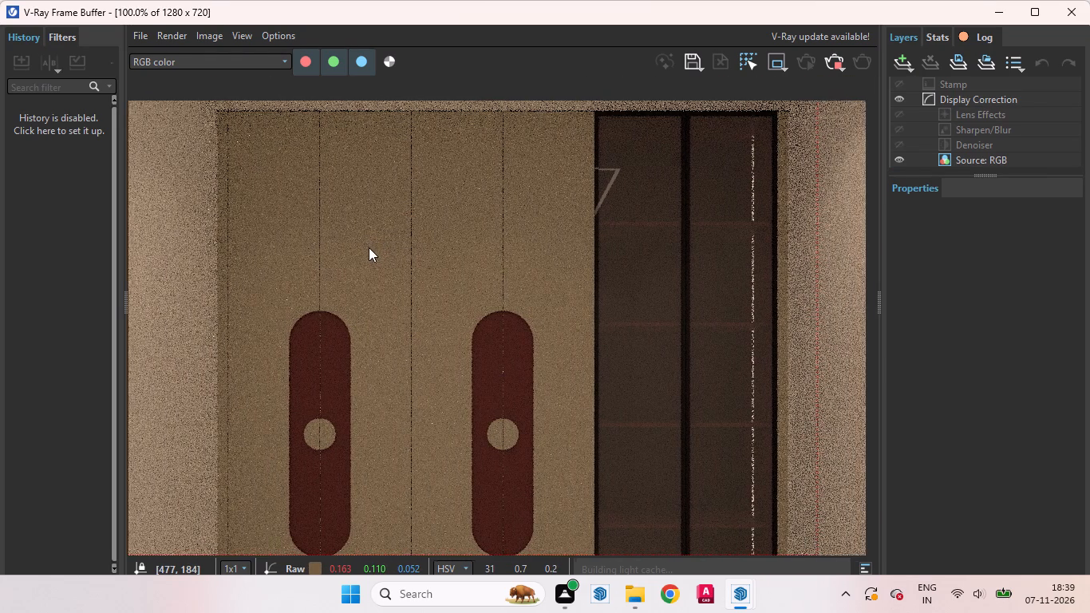
middle_drag(369, 247, 295, 129)
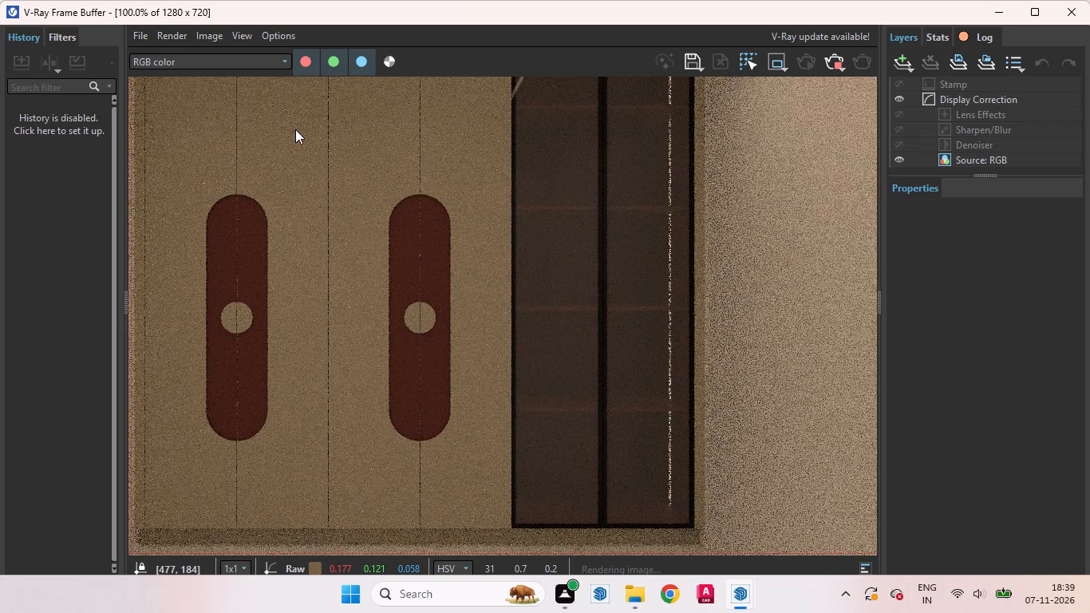
middle_drag(295, 129, 327, 102)
middle_drag(389, 289, 360, 243)
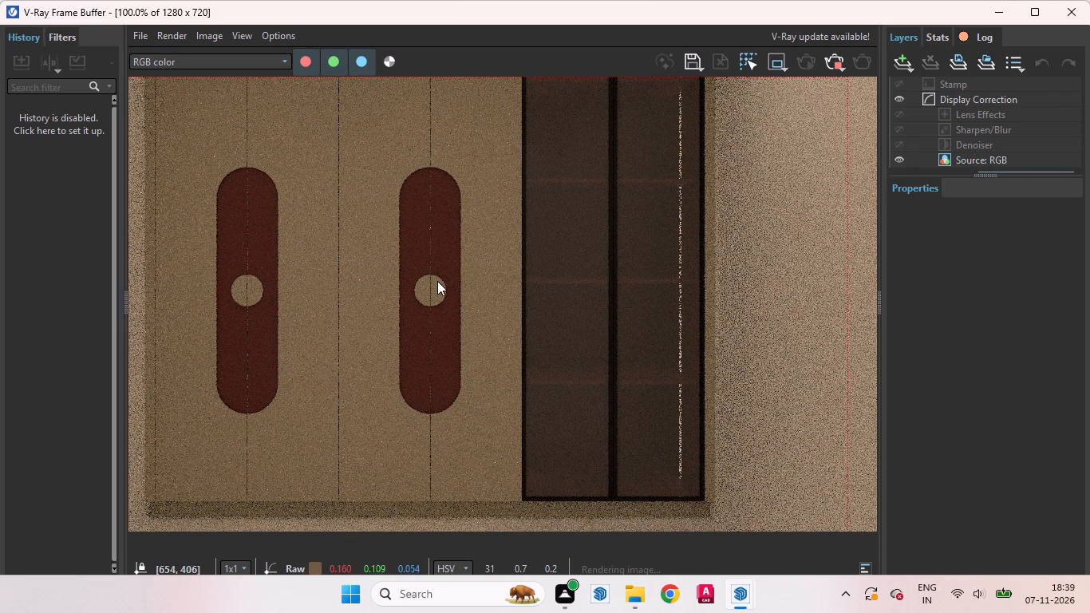
Inspect the round centre cutouts of both red handles and the door seam crossing them in the render.
scroll(432, 293, up, 3)
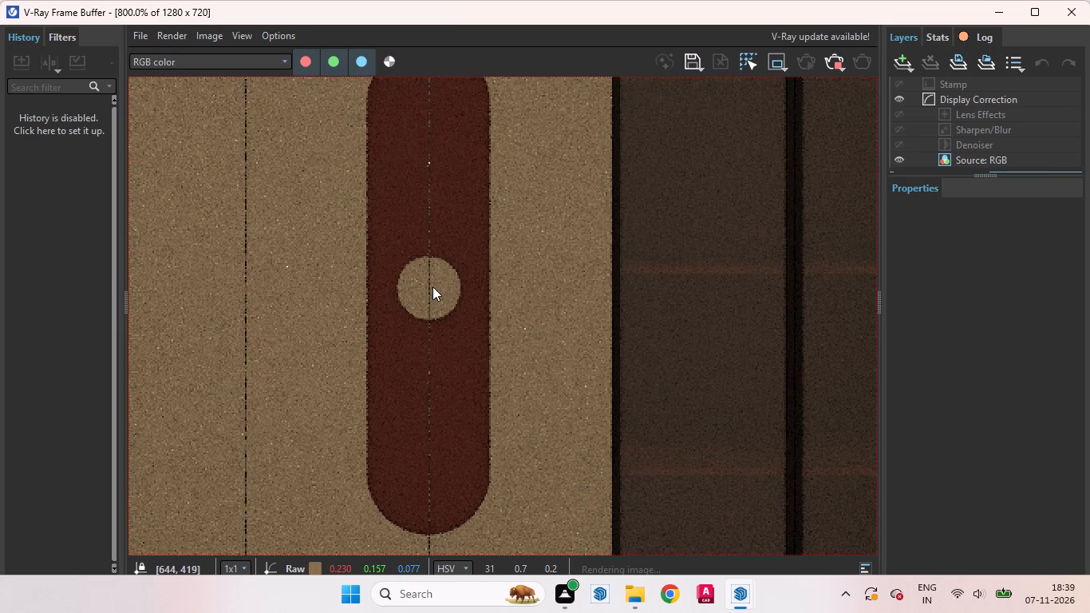
scroll(434, 280, down, 1)
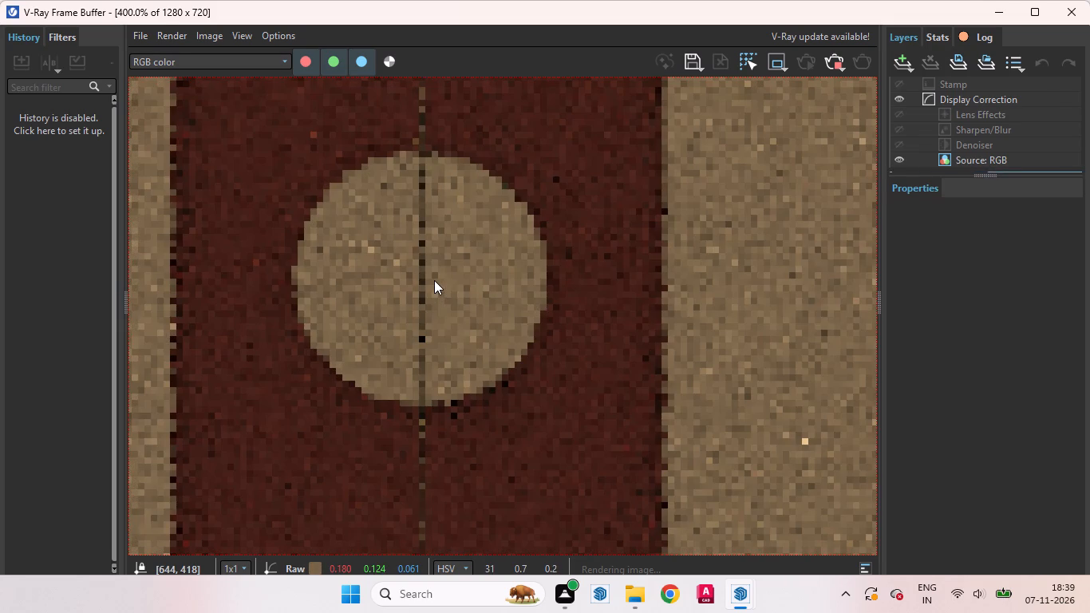
scroll(580, 245, down, 1)
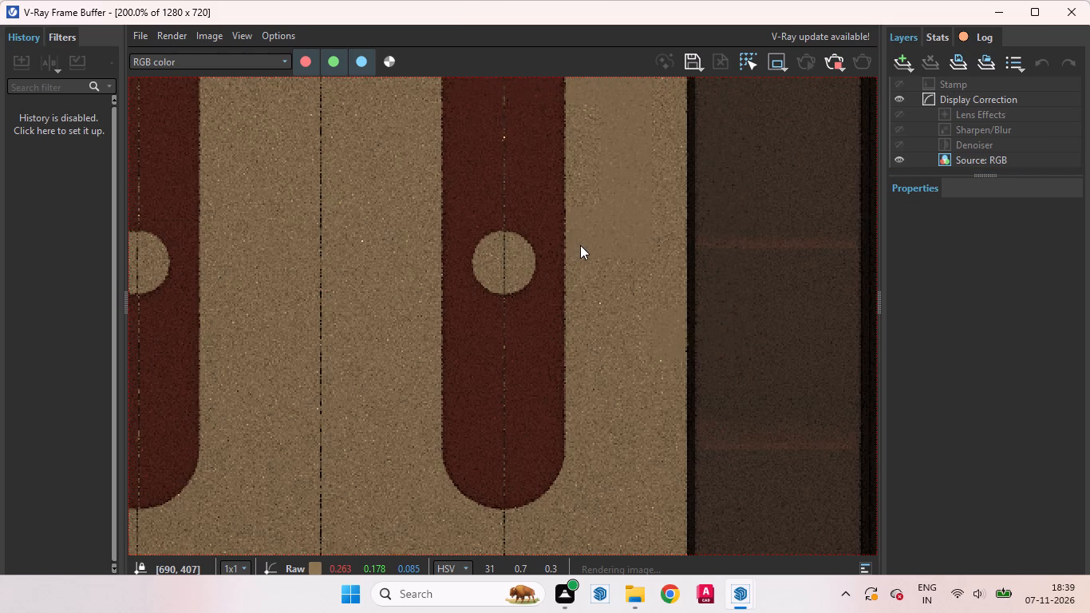
scroll(580, 245, down, 2)
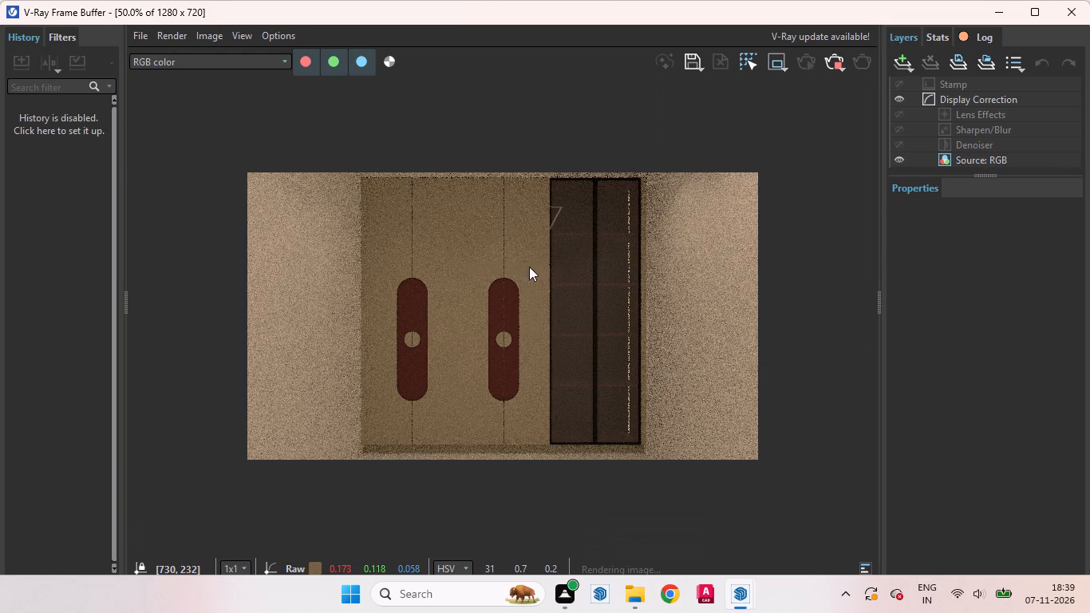
scroll(409, 352, up, 3)
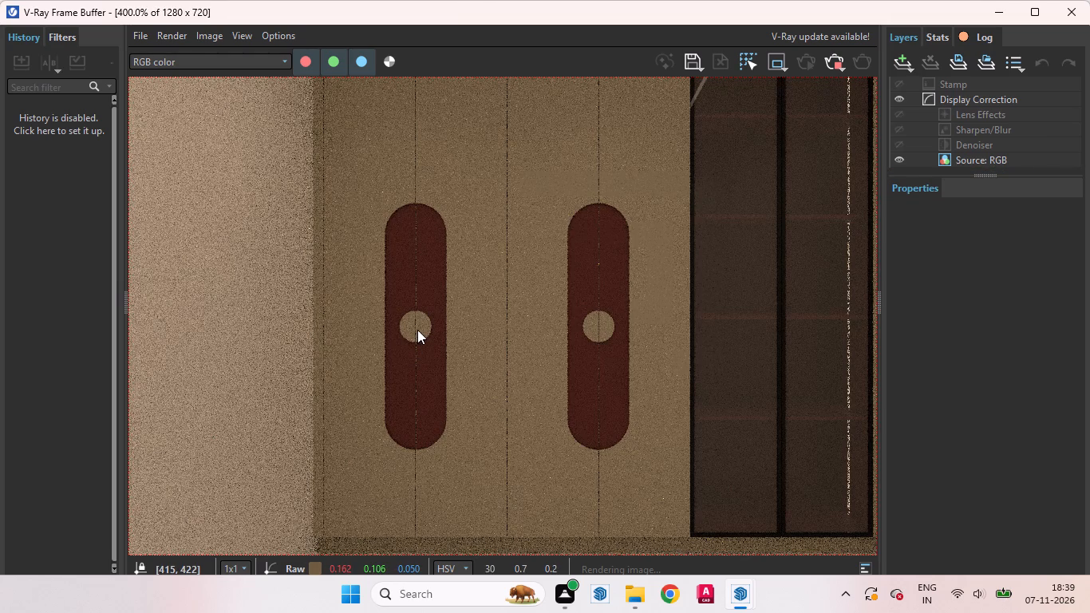
scroll(417, 324, up, 2)
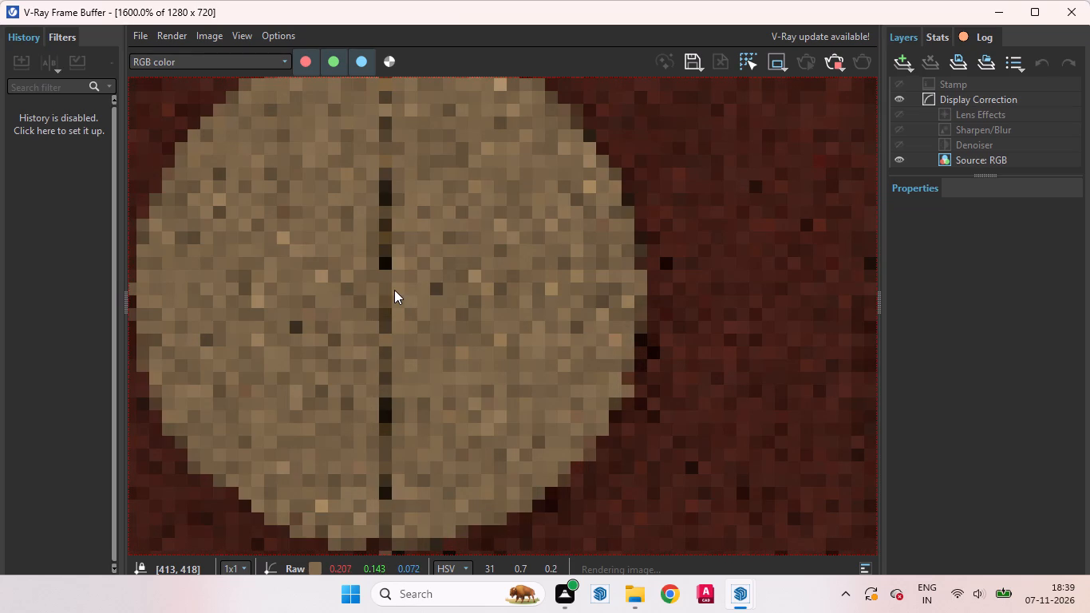
scroll(394, 290, down, 2)
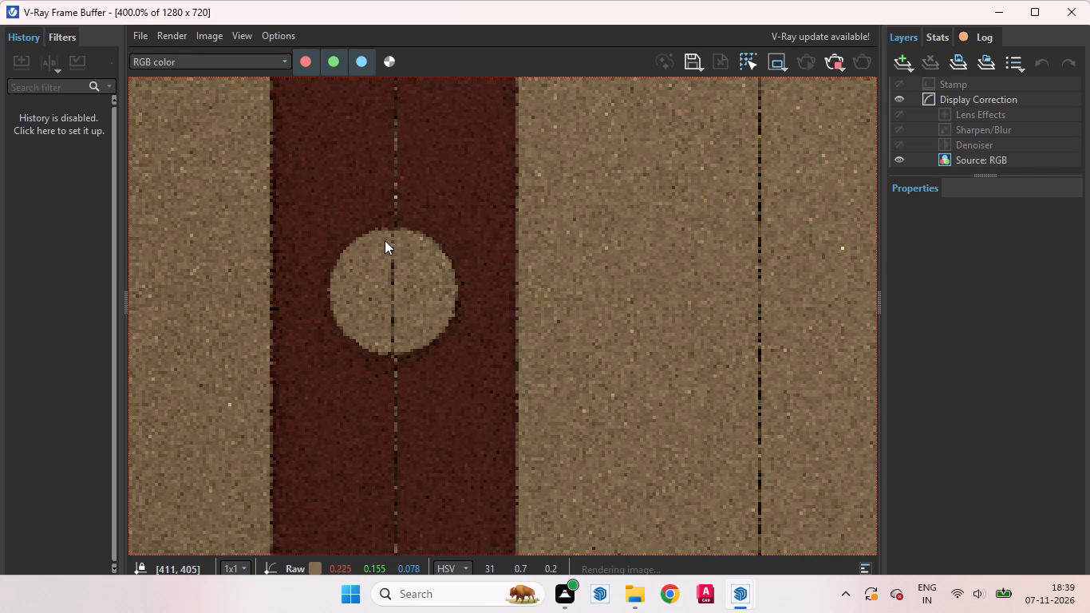
drag(395, 230, 408, 350)
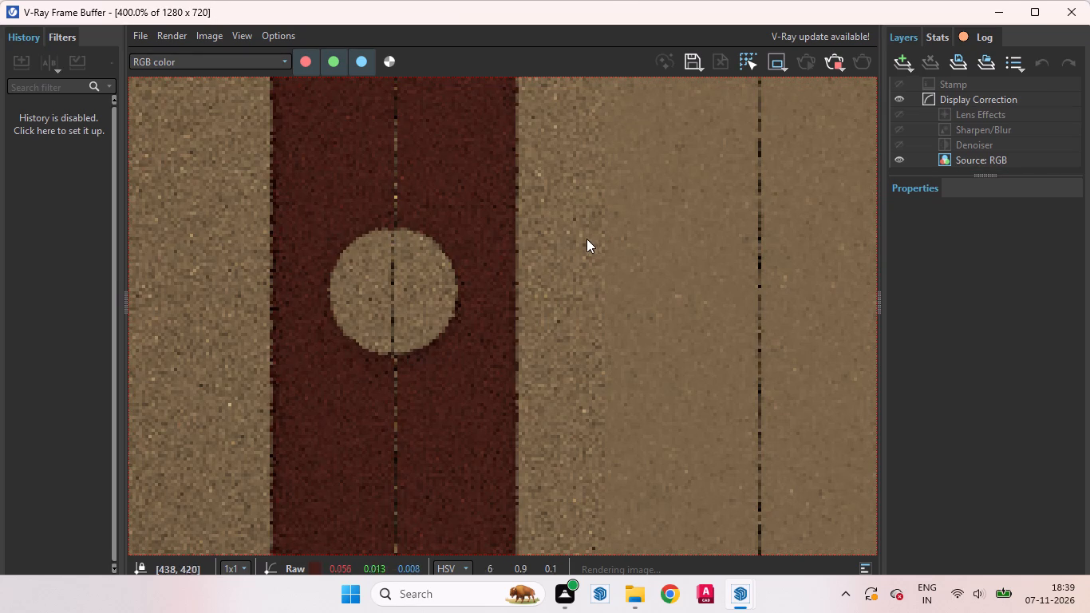
scroll(590, 238, down, 4)
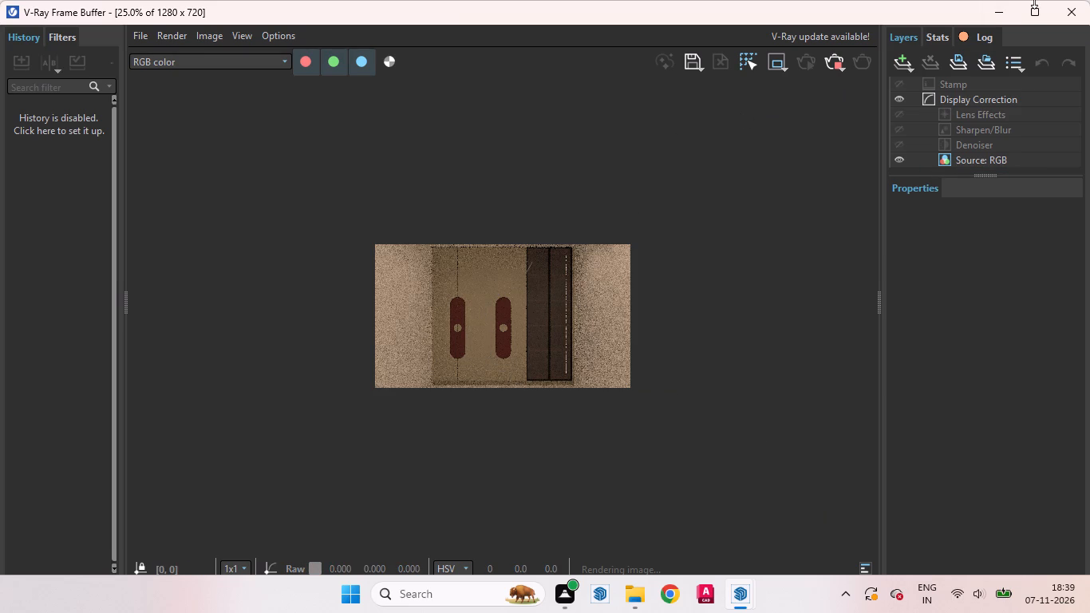
Return from the render to the SketchUp model and examine the right handle's round centre cutout and the door seam crossing it.
click(1003, 10)
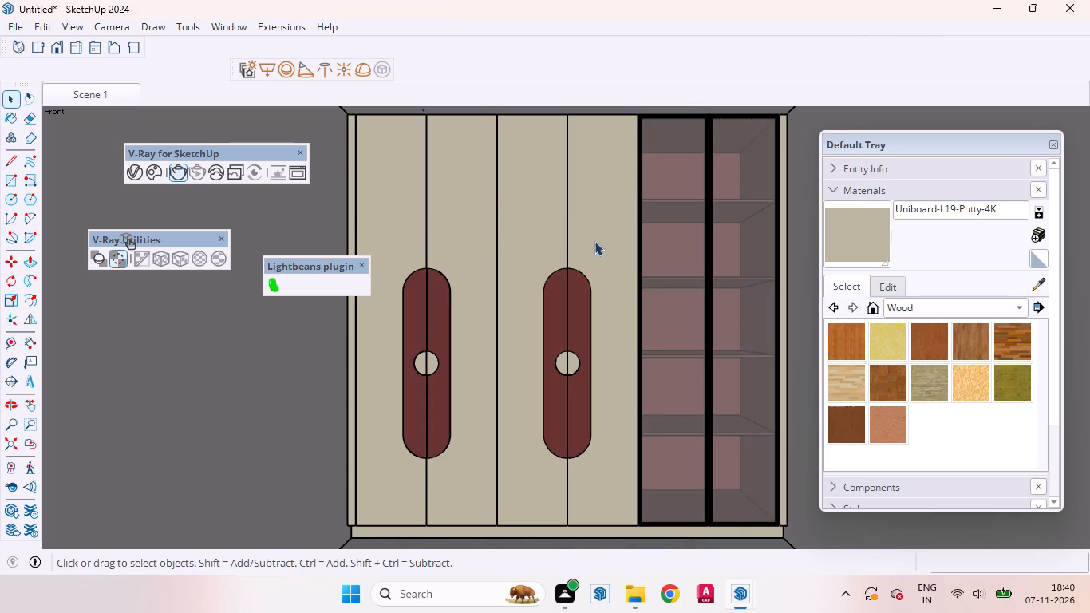
scroll(551, 364, up, 12)
scroll(598, 351, down, 1)
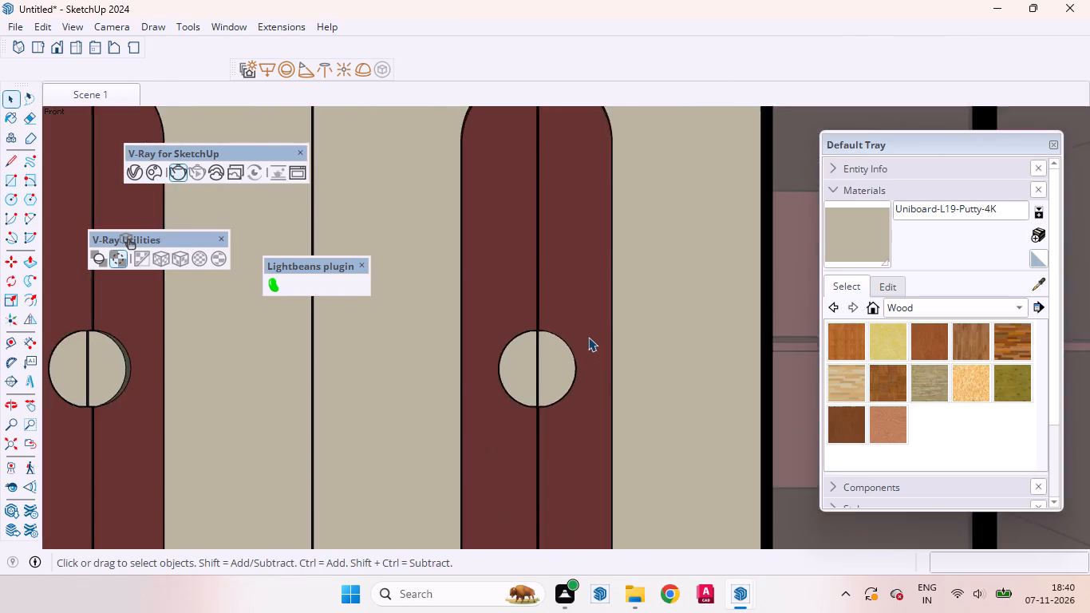
scroll(587, 335, up, 14)
scroll(538, 307, down, 1)
scroll(492, 345, up, 4)
middle_drag(429, 358, 558, 351)
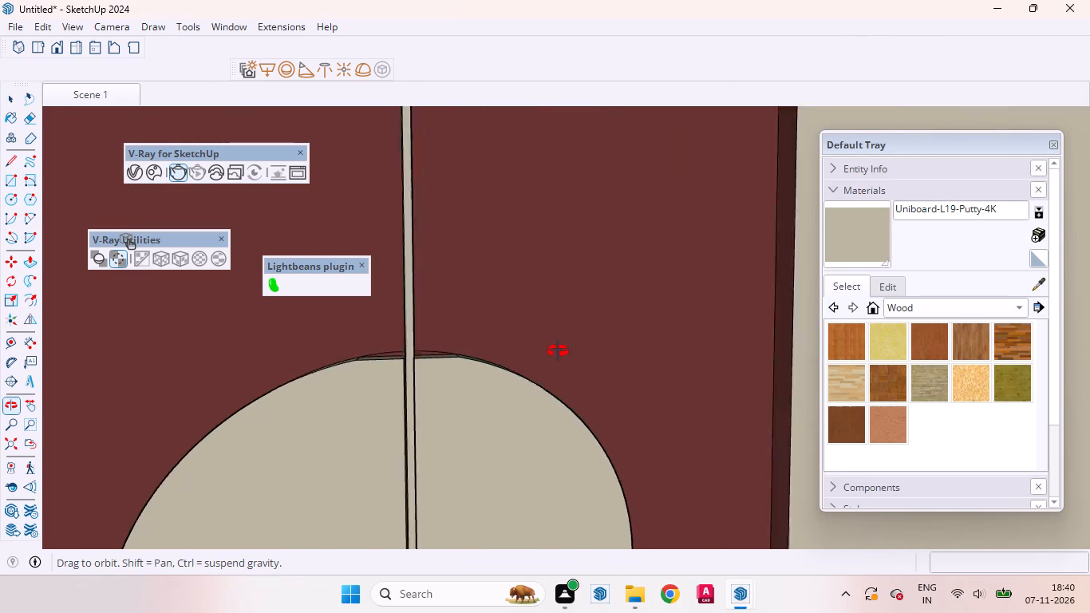
middle_drag(558, 351, 517, 291)
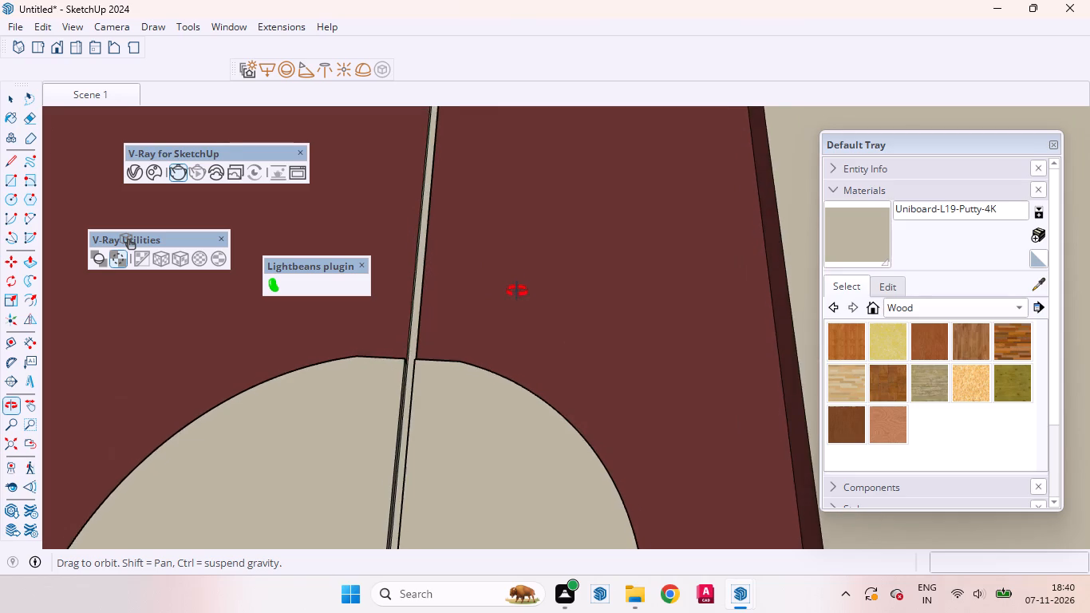
middle_drag(517, 291, 519, 338)
scroll(554, 274, down, 11)
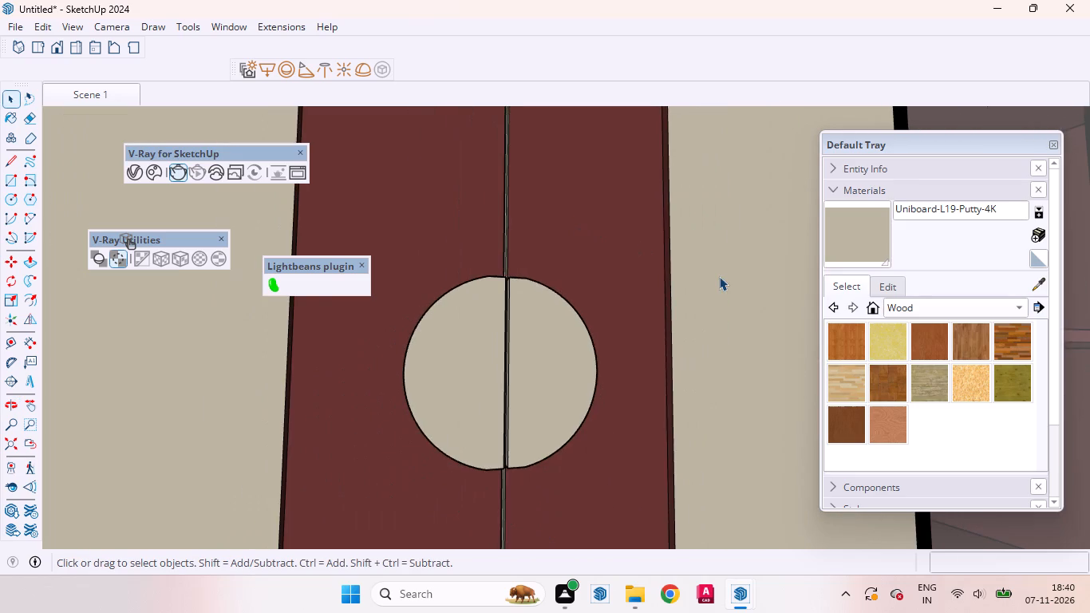
middle_drag(715, 278, 437, 235)
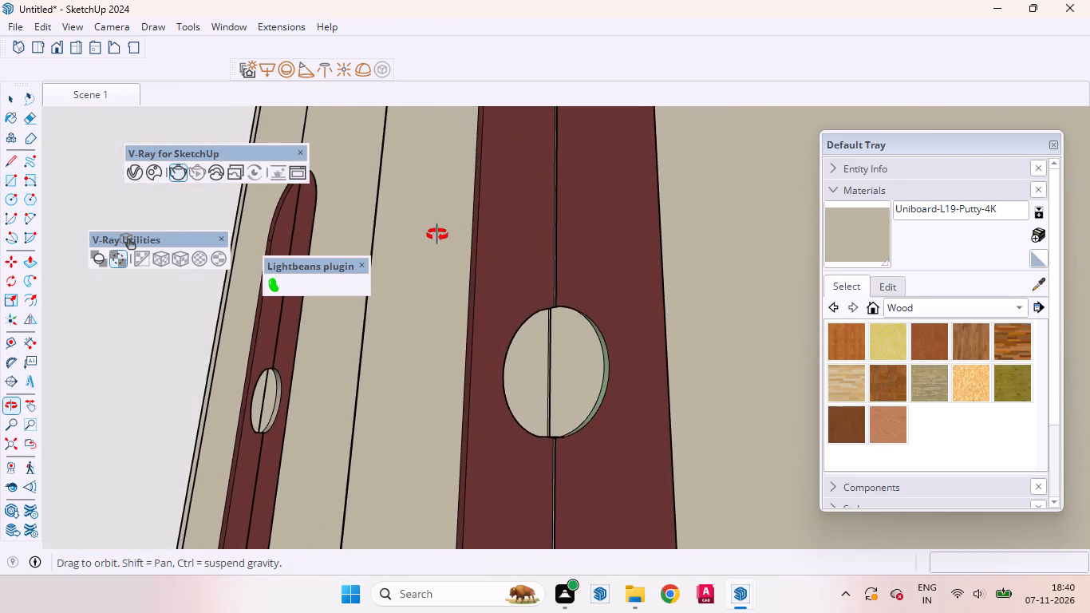
middle_drag(437, 235, 600, 278)
scroll(651, 286, down, 11)
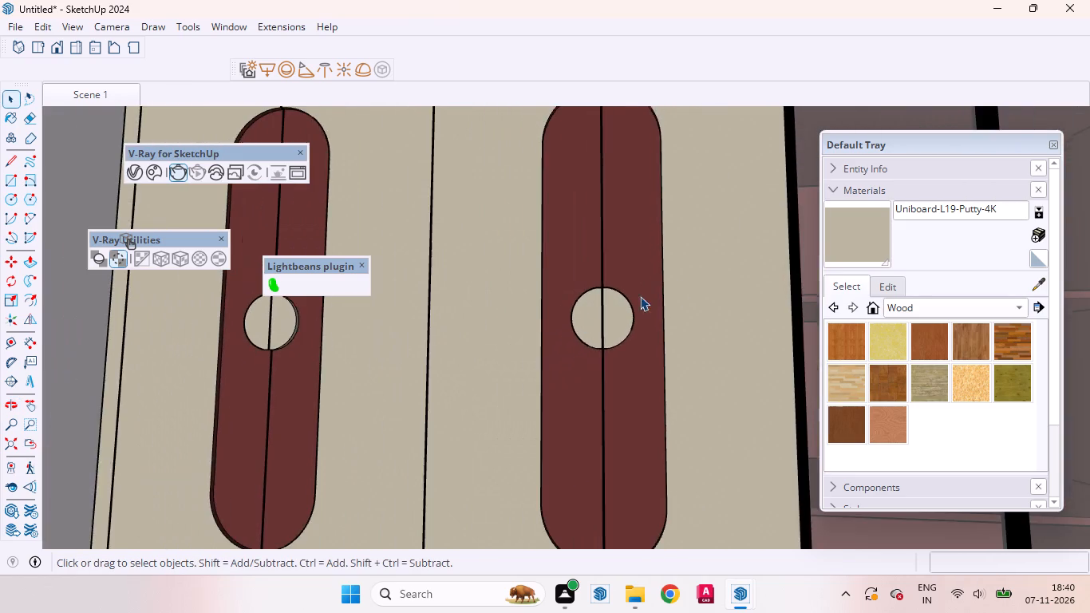
Examine the left handle's round centre cutout, its inner rim and the door seam from several angles.
scroll(401, 348, up, 4)
scroll(401, 348, down, 2)
scroll(401, 348, up, 12)
scroll(501, 322, down, 2)
scroll(512, 322, up, 1)
scroll(515, 322, down, 4)
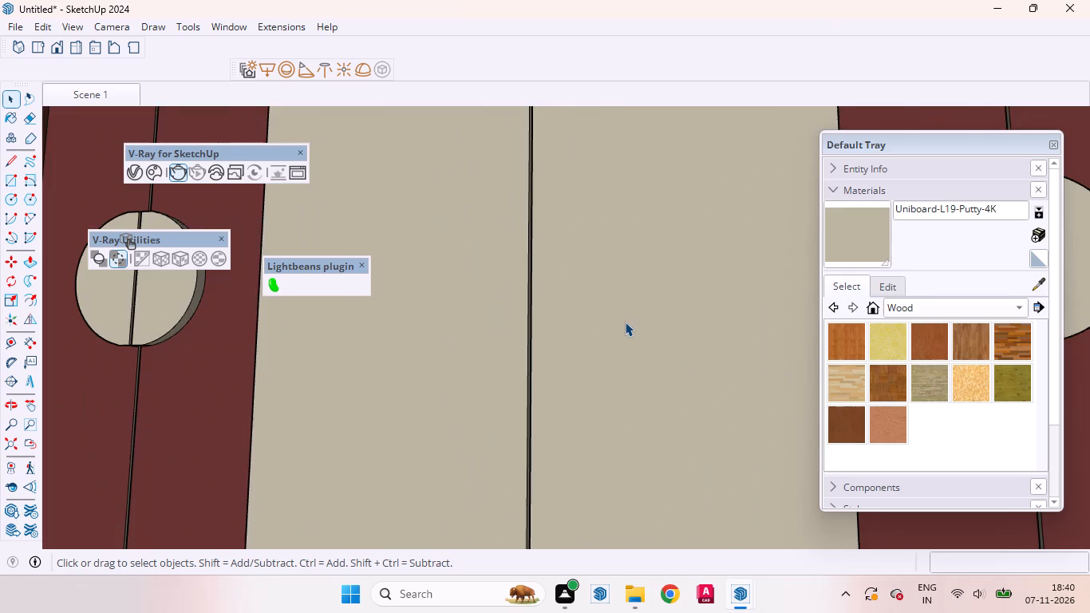
scroll(625, 322, down, 3)
scroll(290, 358, up, 7)
scroll(240, 323, down, 1)
scroll(240, 323, up, 4)
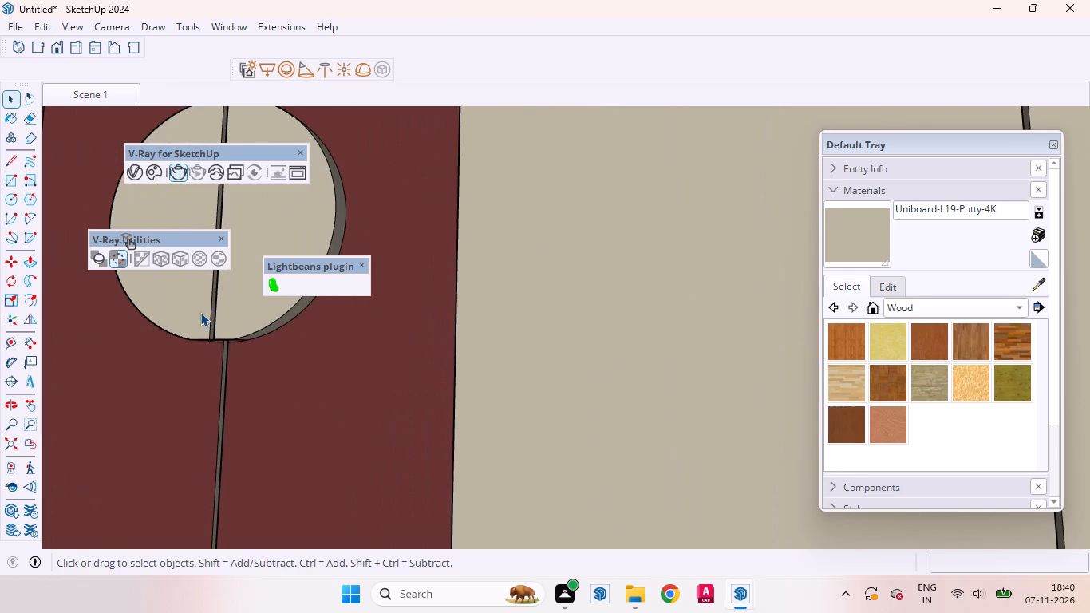
middle_drag(200, 311, 347, 266)
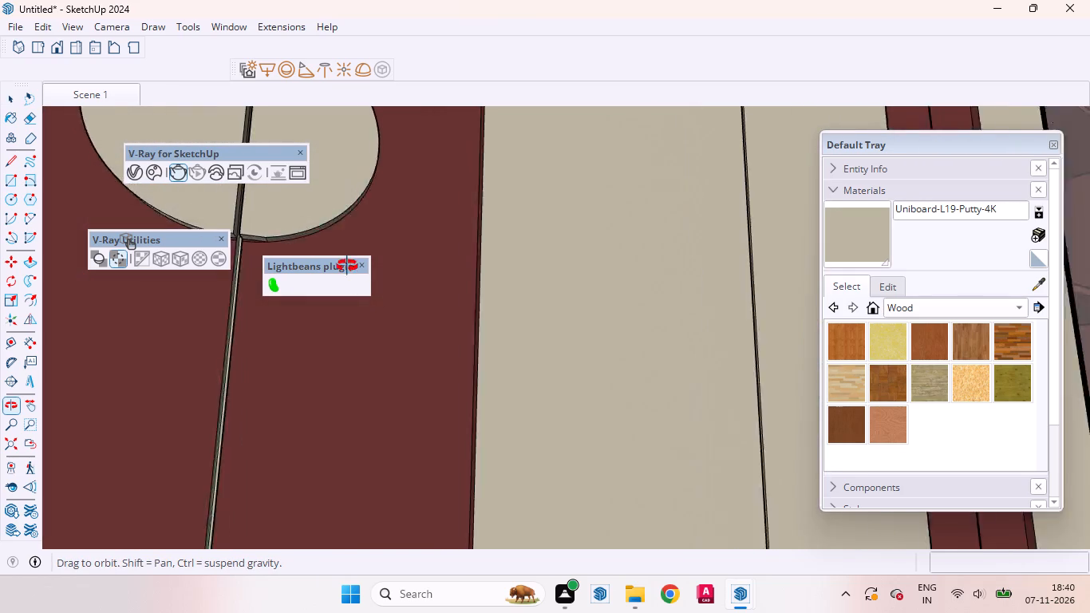
middle_drag(347, 266, 407, 200)
scroll(413, 276, down, 5)
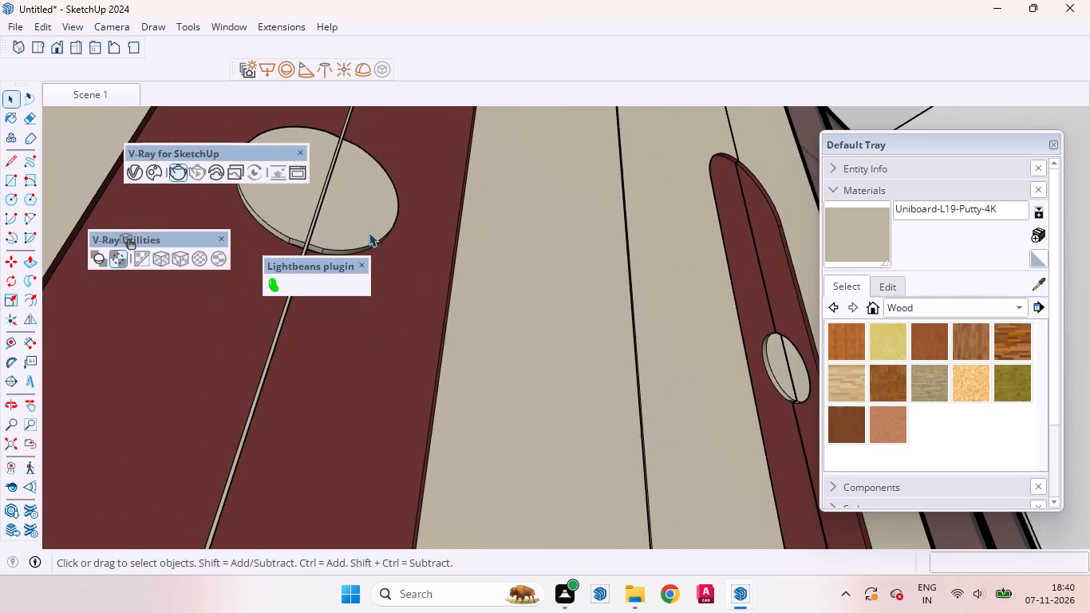
scroll(361, 203, up, 1)
scroll(361, 203, down, 3)
scroll(361, 203, up, 5)
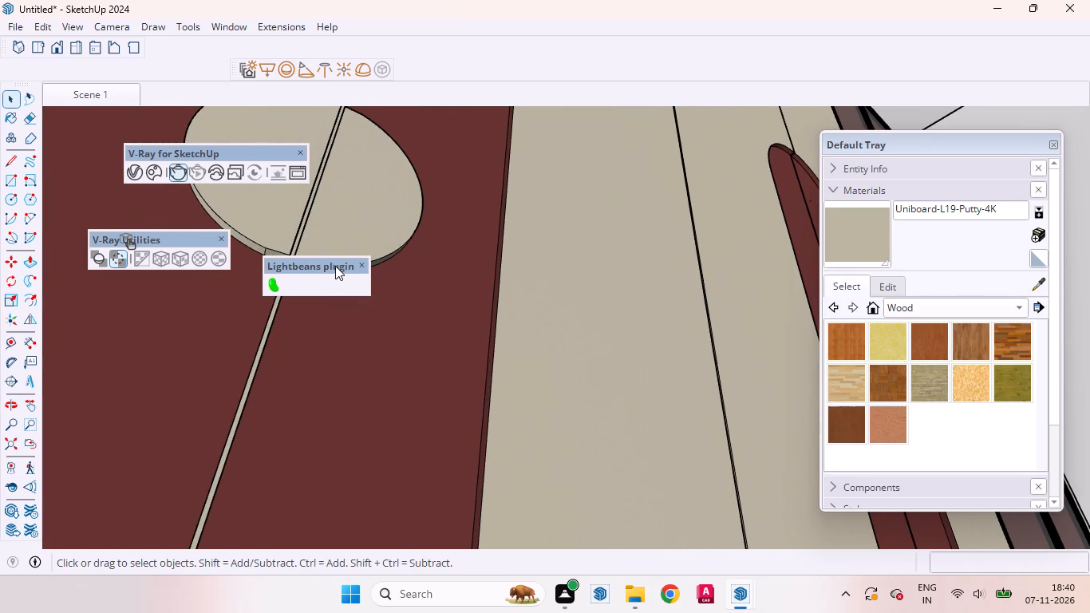
Move the floating Lightbeans plugin toolbar off the lower edge of the left handle's cutout.
drag(336, 266, 456, 322)
Inspect the lower rim of the left handle's cutout up close where the door gap passes through it.
scroll(258, 264, up, 3)
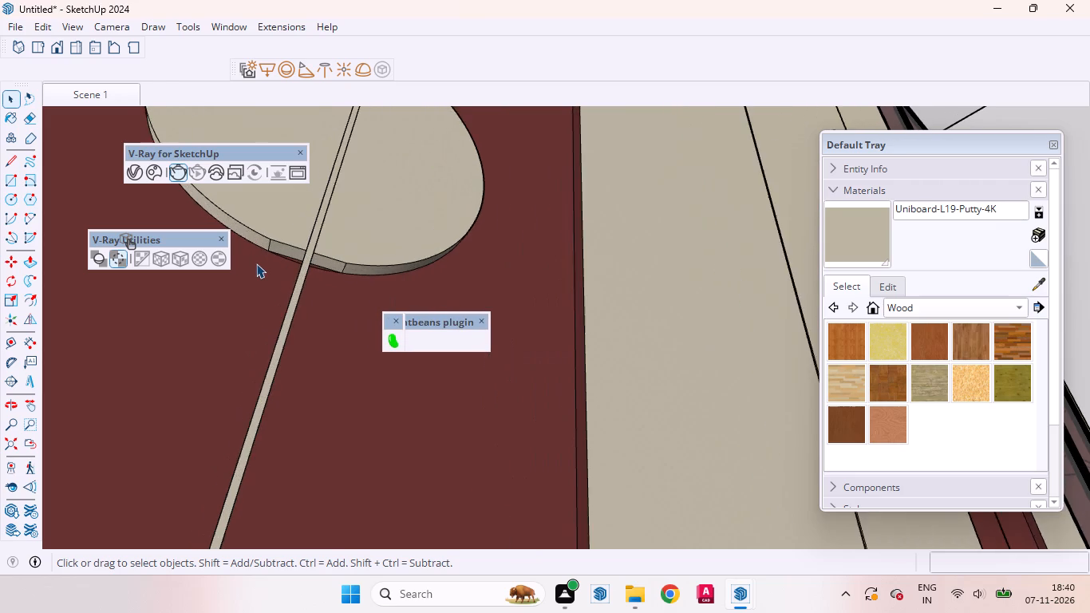
scroll(256, 263, up, 15)
scroll(348, 219, down, 4)
middle_drag(388, 248, 360, 226)
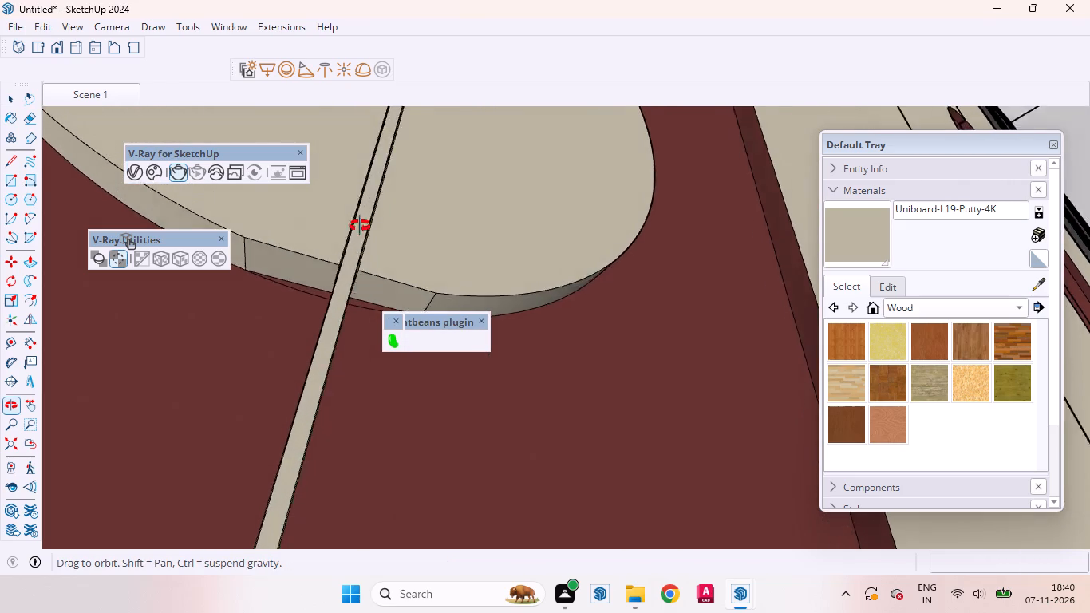
scroll(357, 223, up, 1)
middle_drag(360, 226, 381, 237)
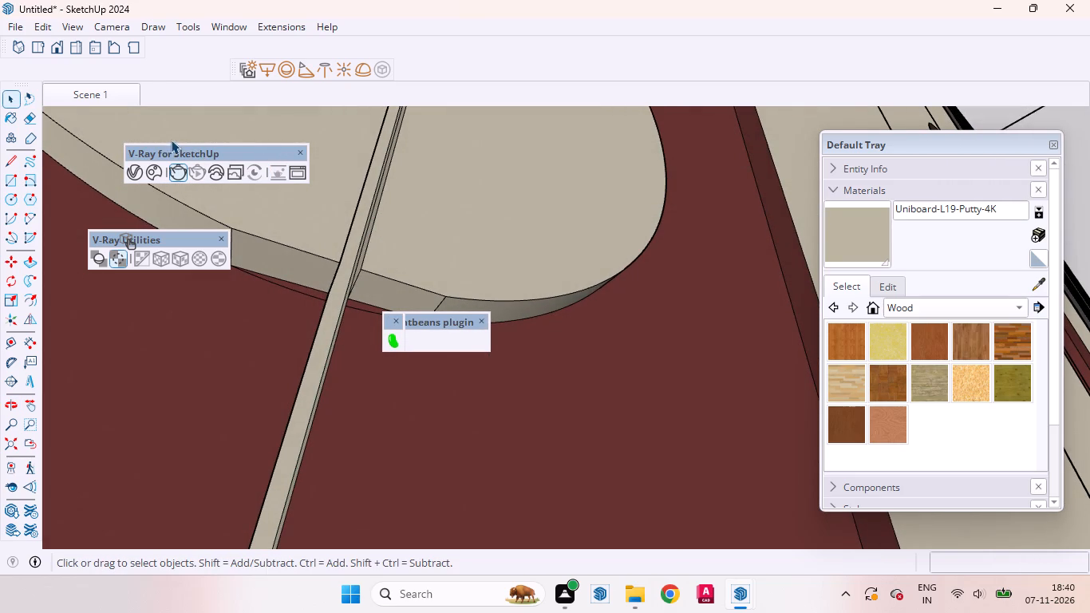
Restore the saved Scene 1 camera view of the wardrobe.
click(130, 102)
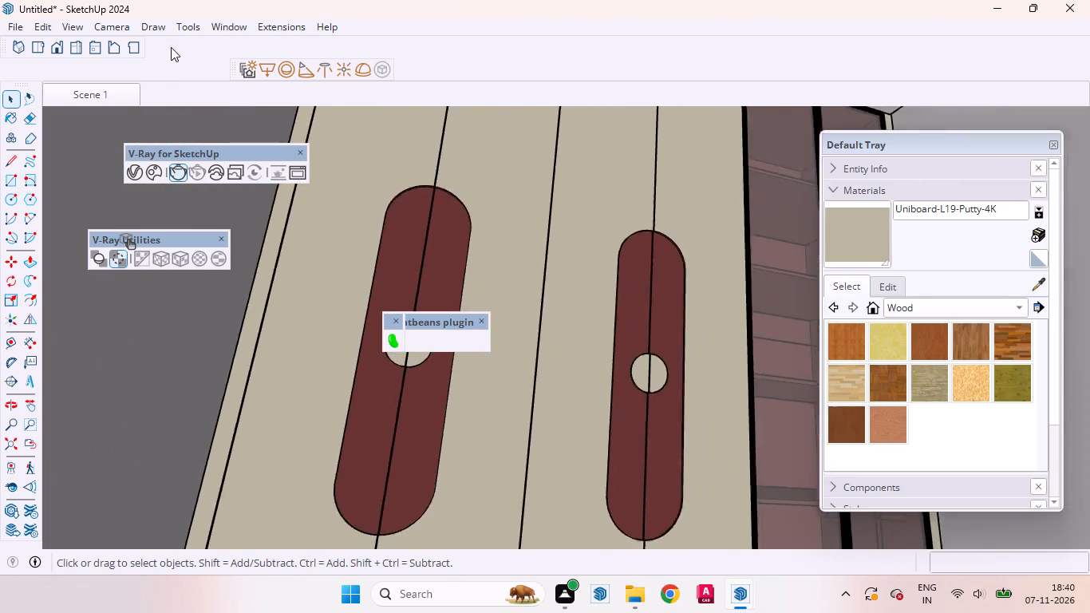
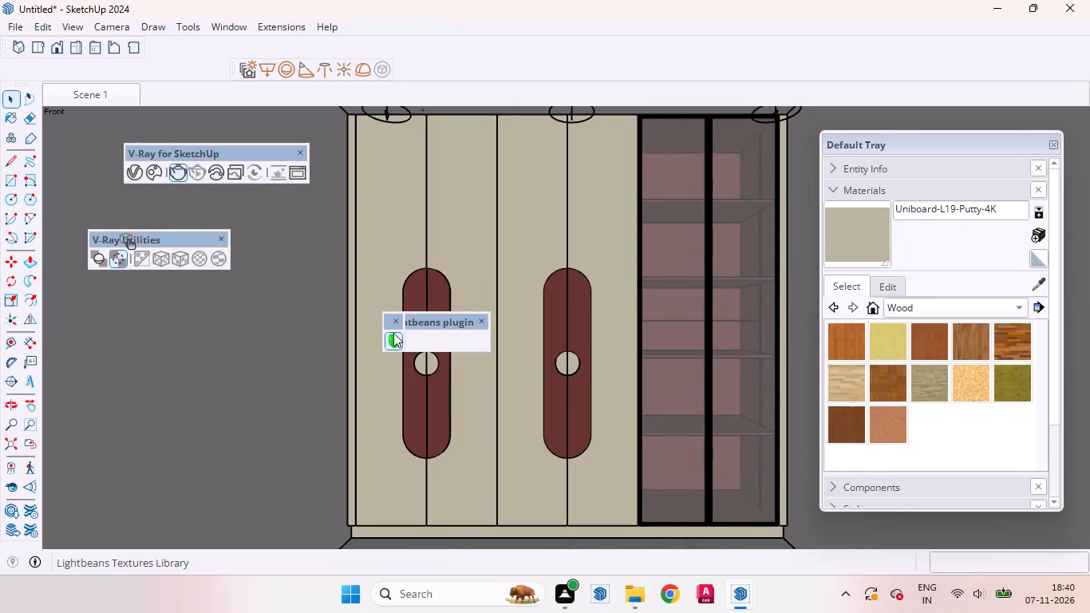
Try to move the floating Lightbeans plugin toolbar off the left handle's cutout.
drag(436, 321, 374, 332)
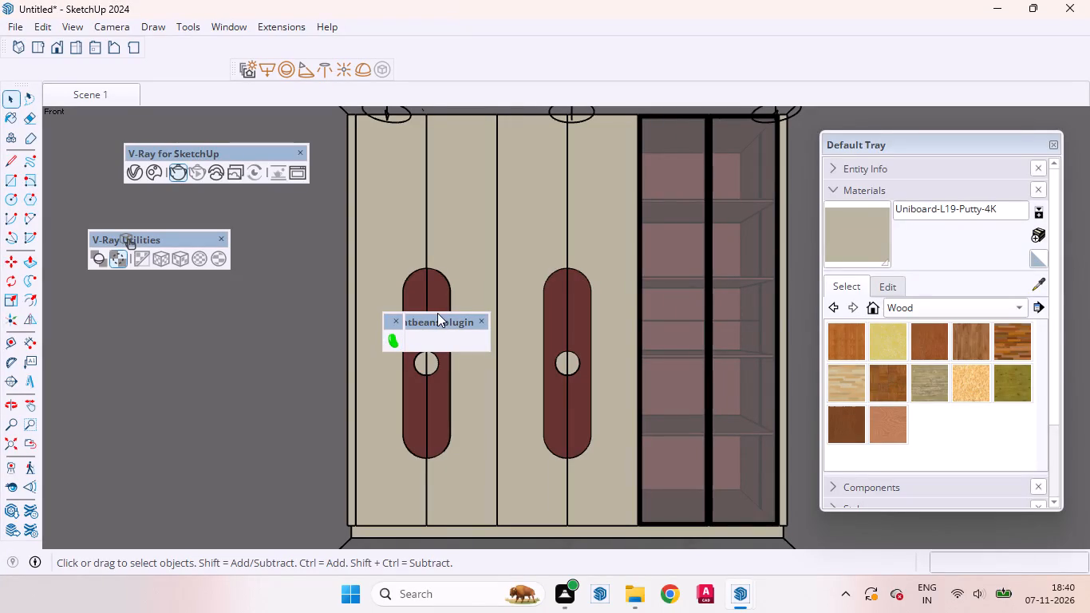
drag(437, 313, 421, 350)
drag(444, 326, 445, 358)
Inspect the upper rim of the right handle's cutout up close where the door gap passes through it.
scroll(474, 261, down, 1)
scroll(483, 261, up, 2)
scroll(496, 261, down, 1)
scroll(595, 261, up, 6)
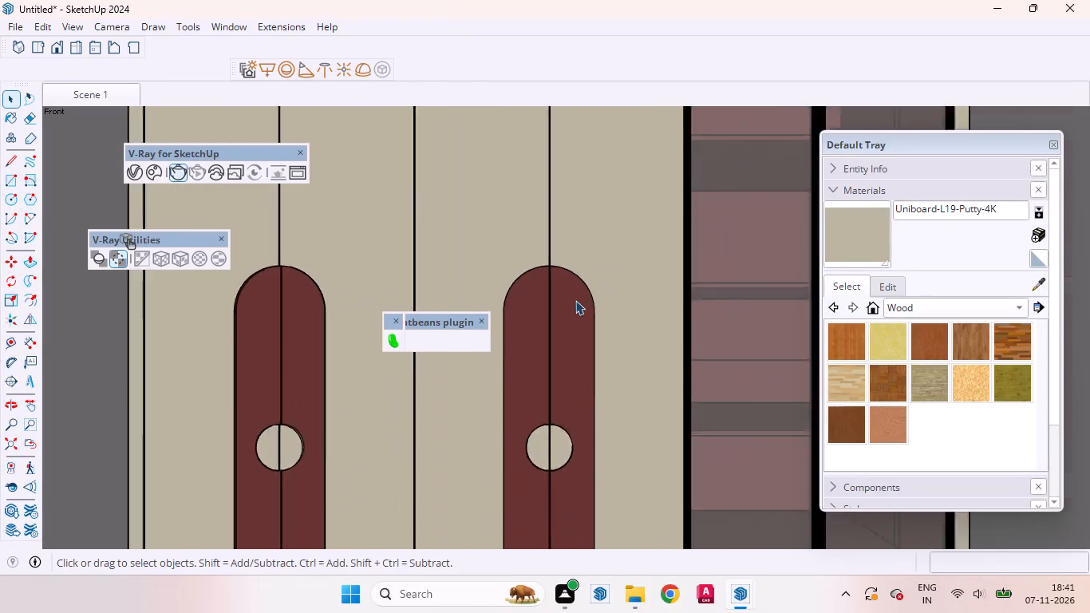
scroll(575, 300, up, 9)
scroll(531, 268, down, 1)
scroll(531, 268, up, 10)
scroll(524, 243, down, 3)
scroll(524, 243, up, 4)
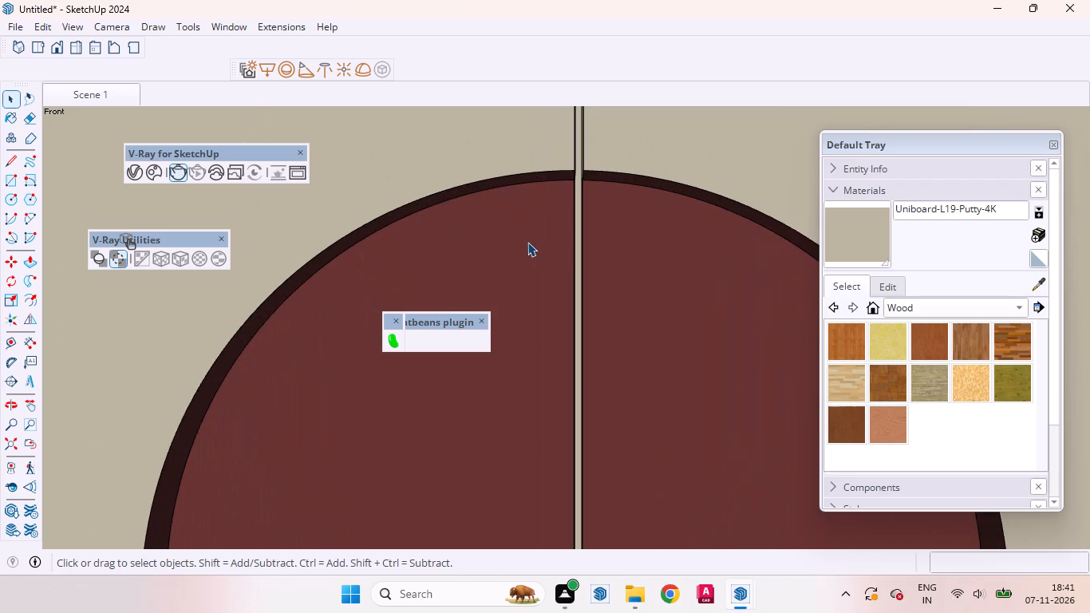
middle_drag(610, 293, 559, 131)
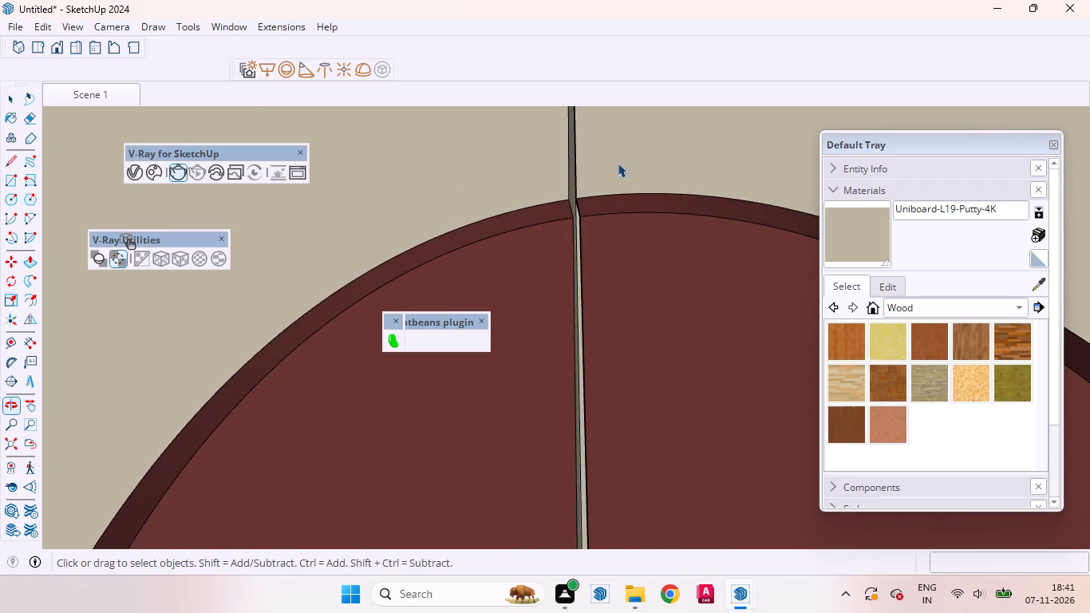
scroll(624, 172, up, 7)
middle_drag(646, 219, 622, 85)
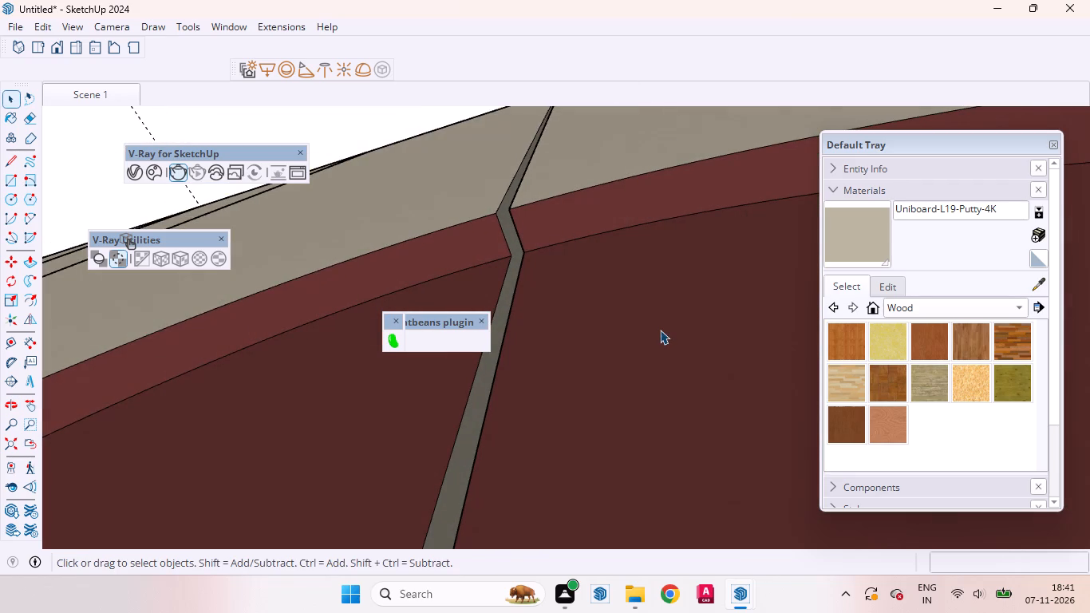
Check the right handle's geometry by selecting its connected faces, each upper rim face, and the recessed back face beside the gap.
click(660, 330)
double_click(658, 321)
click(658, 321)
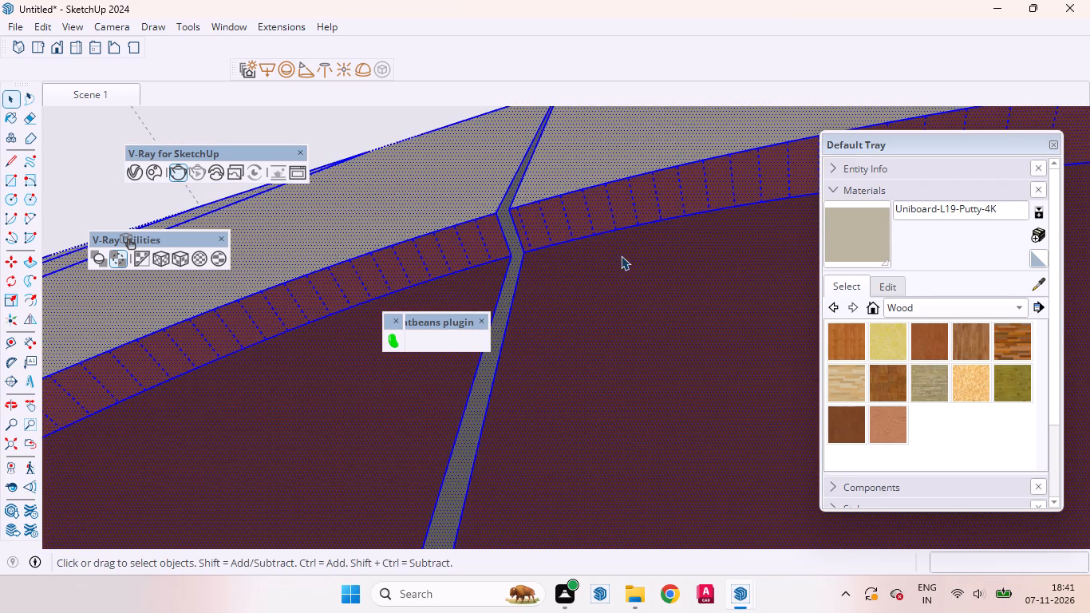
click(669, 358)
click(576, 219)
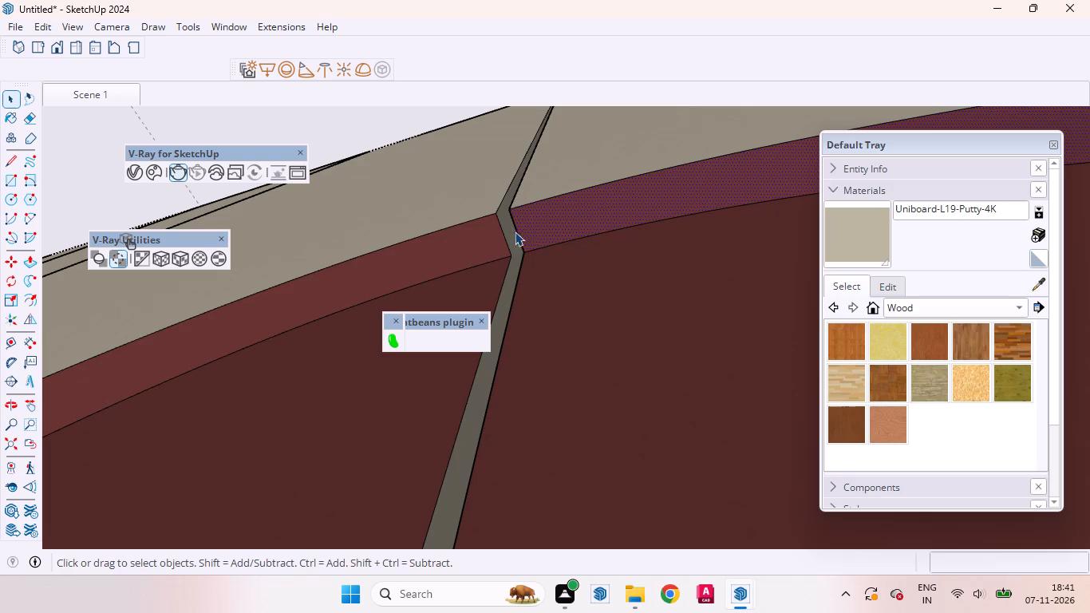
click(444, 253)
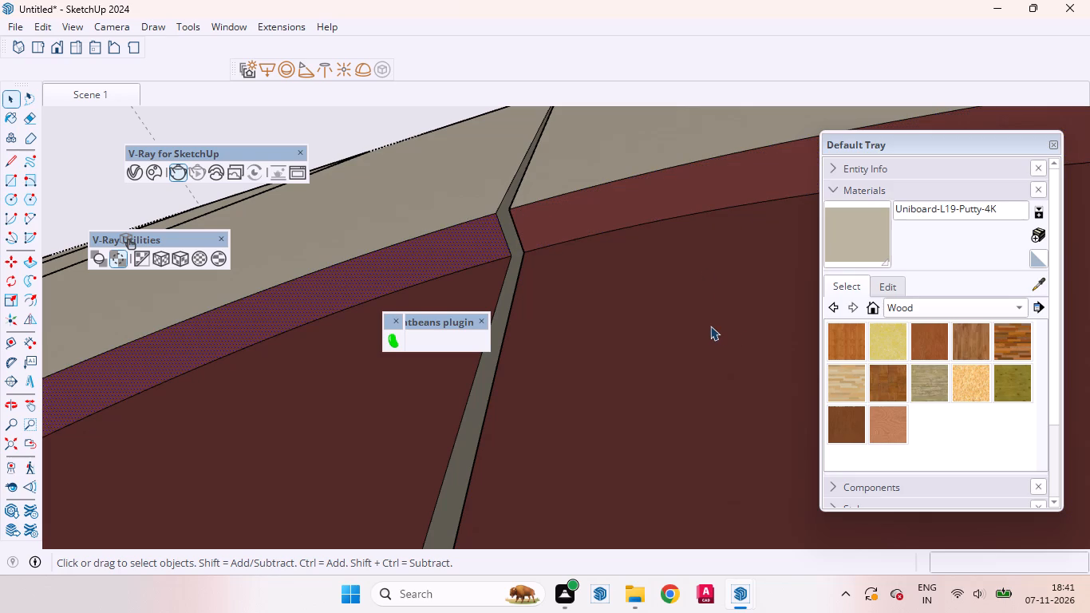
click(709, 325)
middle_drag(657, 269, 831, 561)
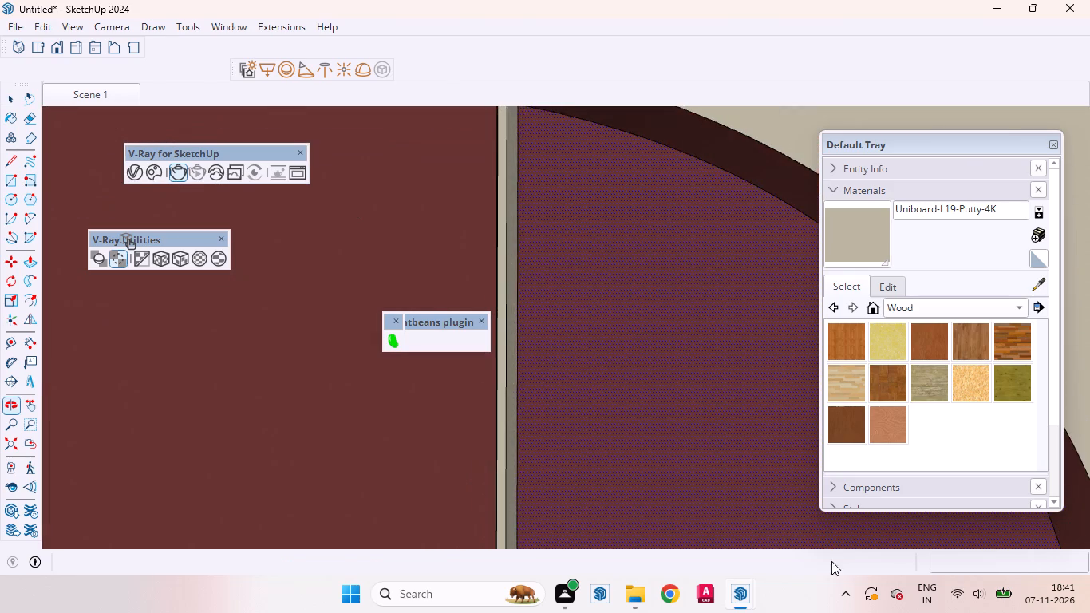
scroll(642, 326, down, 11)
scroll(566, 309, up, 1)
scroll(565, 309, down, 2)
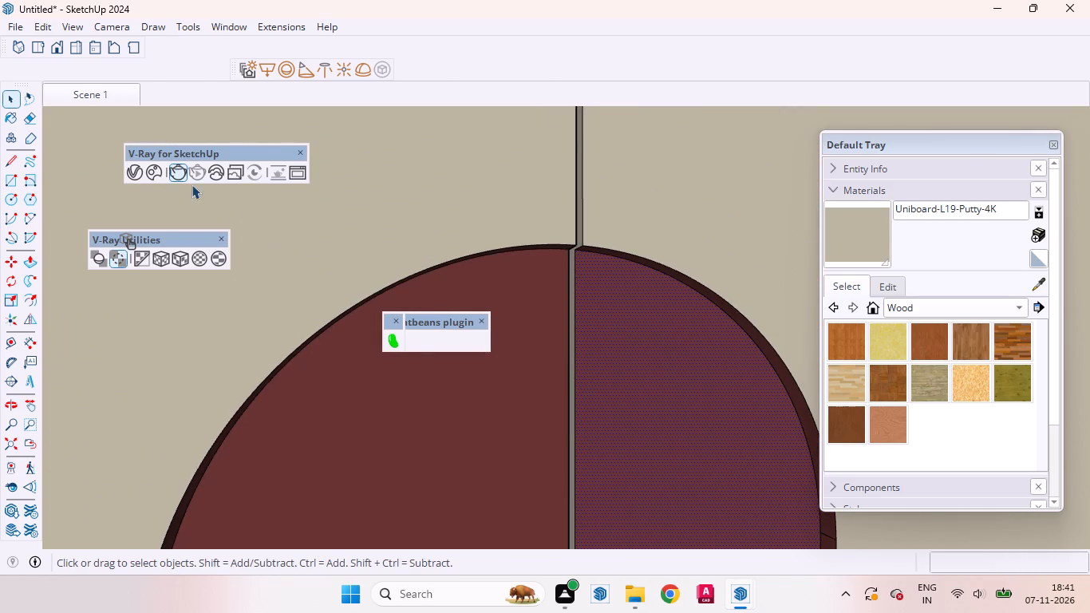
Restore the saved Scene 1 camera view of the wardrobe.
click(87, 87)
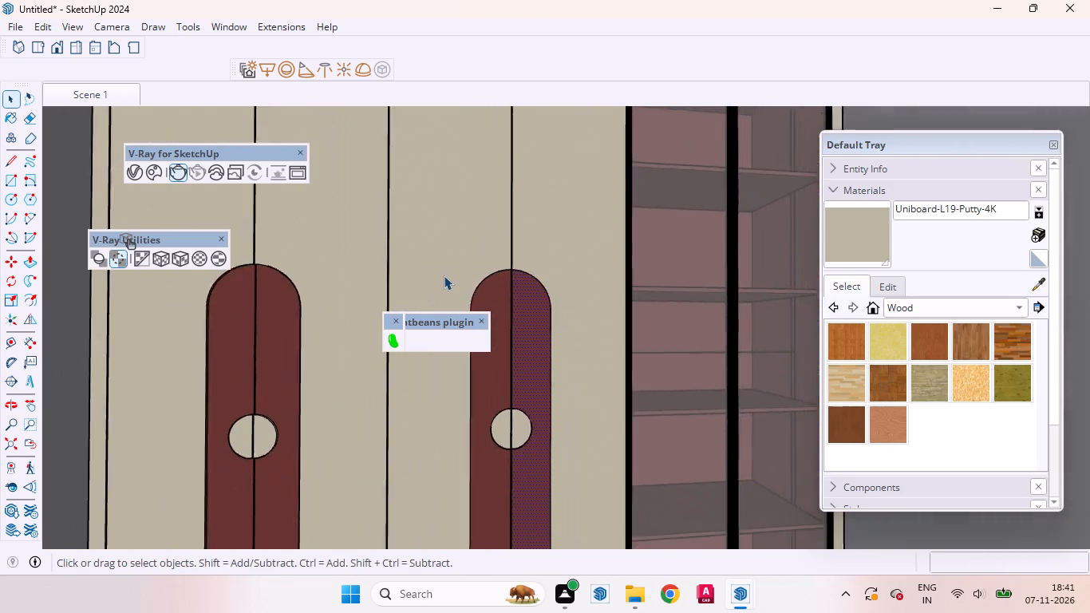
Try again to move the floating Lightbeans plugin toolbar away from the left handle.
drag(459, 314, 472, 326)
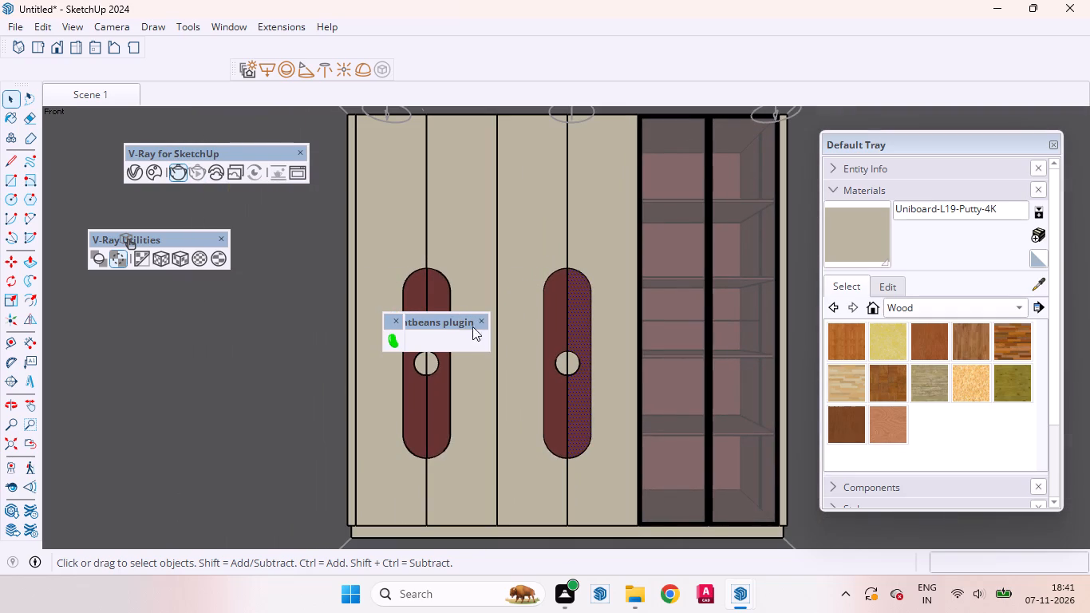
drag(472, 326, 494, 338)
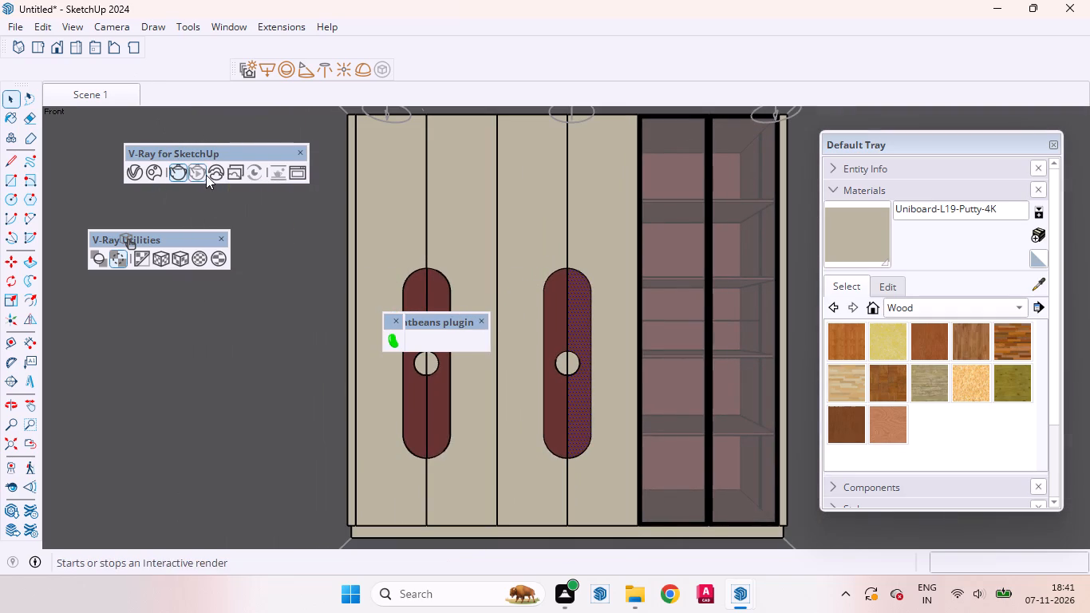
Toggle the V-Ray widgets to hide the light symbols above the wardrobe.
click(118, 264)
click(118, 264)
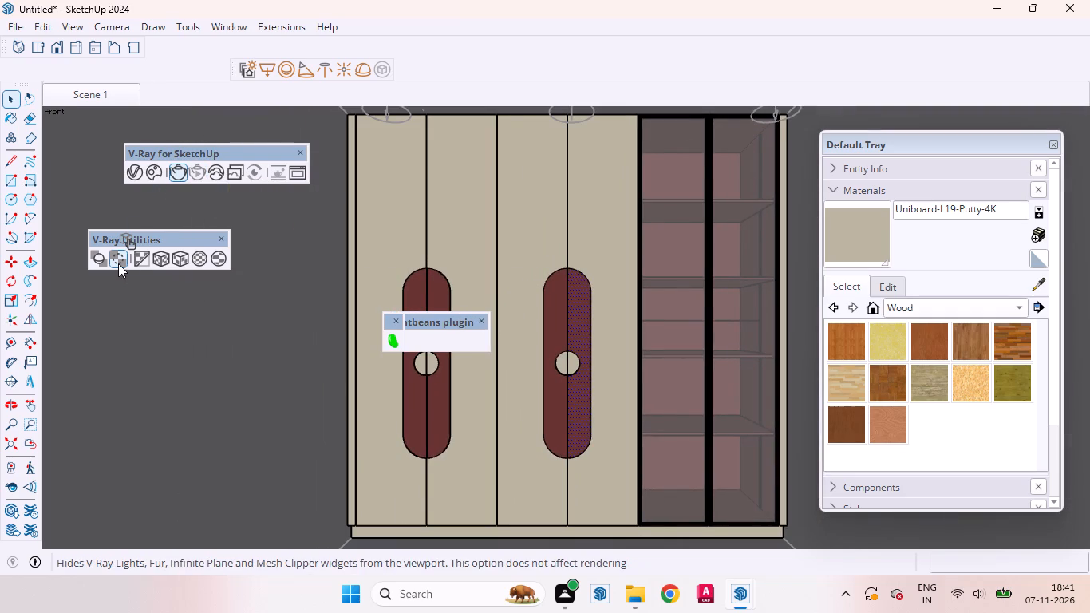
Update Scene 1 with the current front view of the wardrobe.
right_click(103, 96)
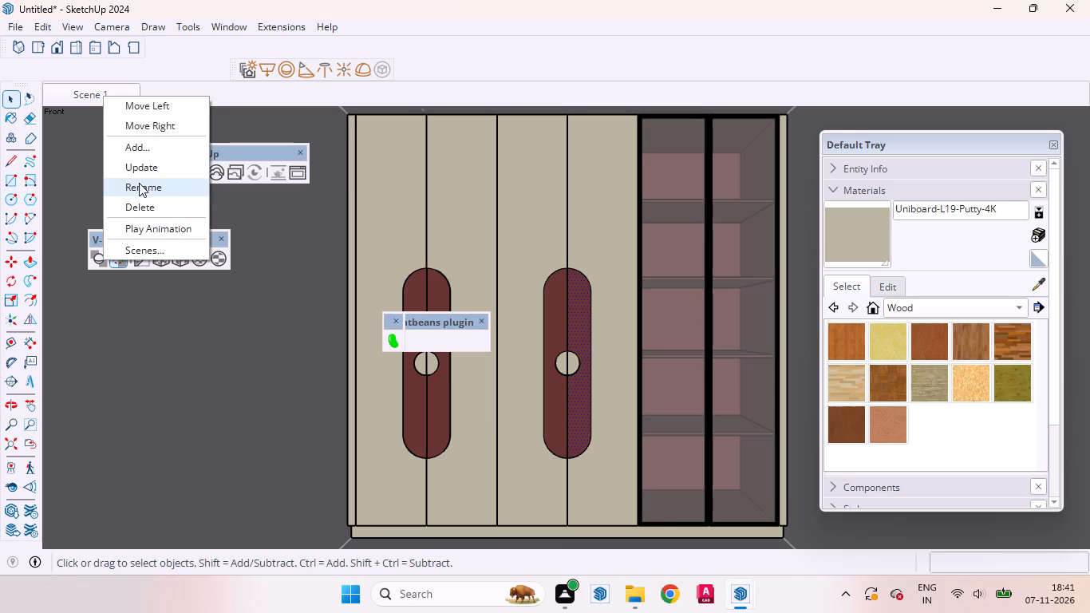
click(140, 169)
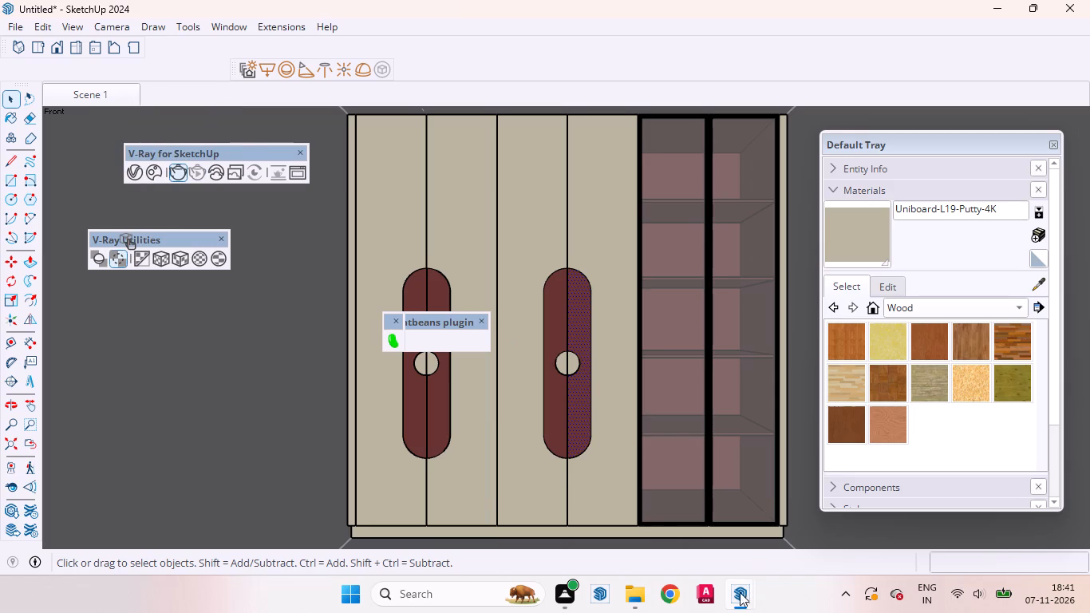
Switch to the V-Ray Frame Buffer and examine the wardrobe render's handles, door gaps and glass section at several magnifications.
click(767, 508)
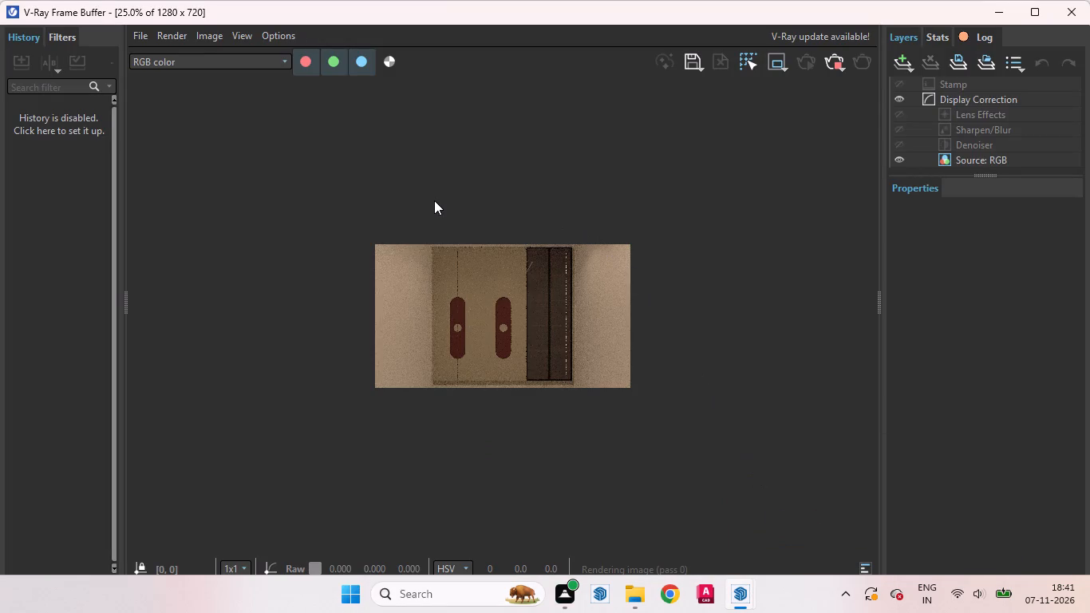
scroll(432, 291, up, 1)
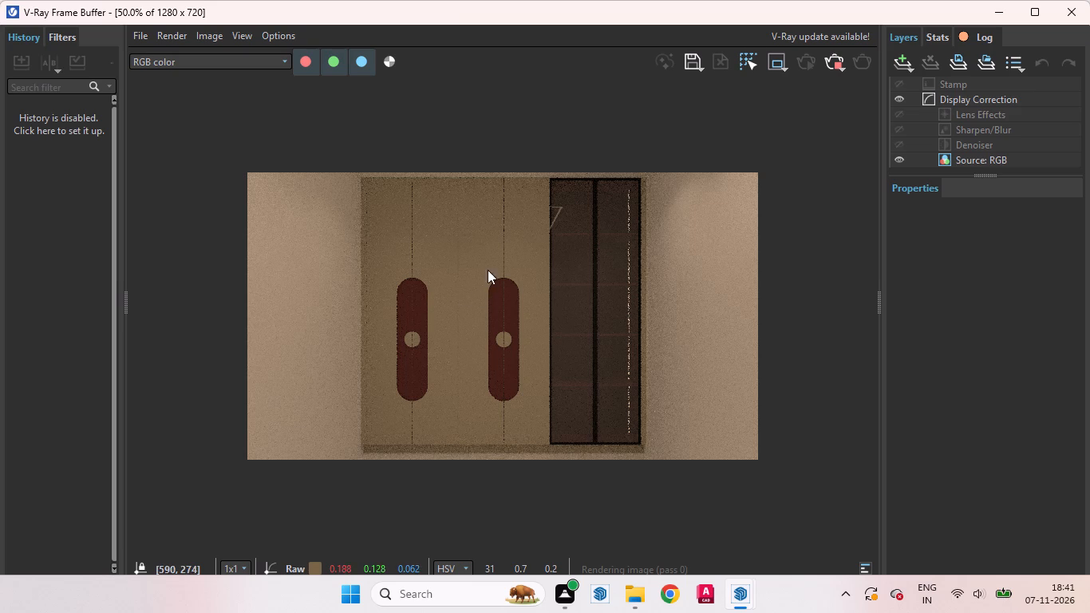
scroll(473, 327, down, 2)
scroll(542, 314, up, 1)
scroll(542, 314, down, 2)
scroll(542, 314, up, 1)
scroll(542, 314, down, 1)
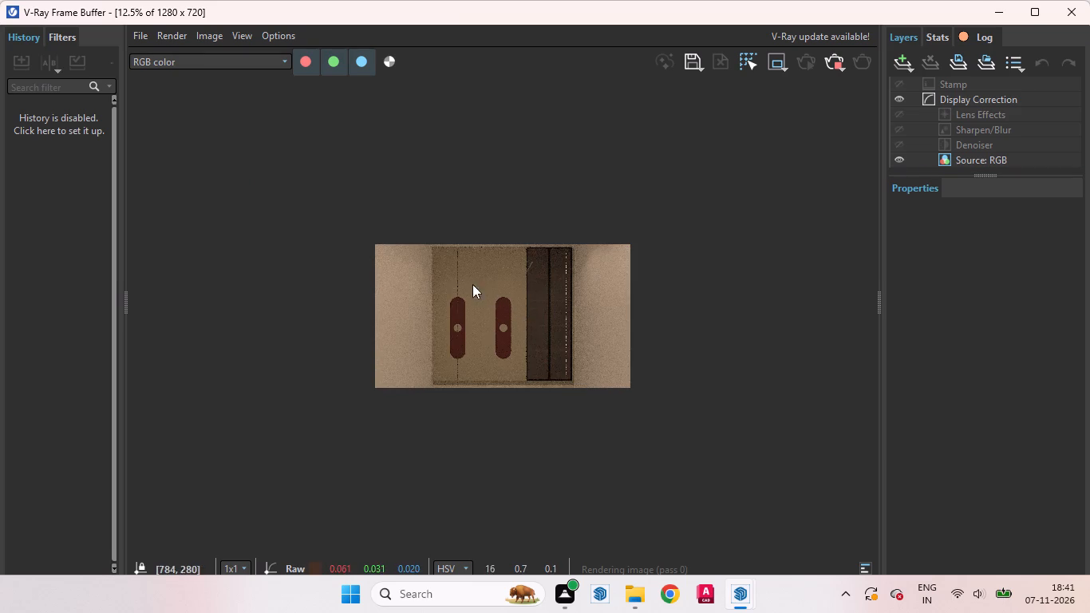
scroll(435, 245, up, 2)
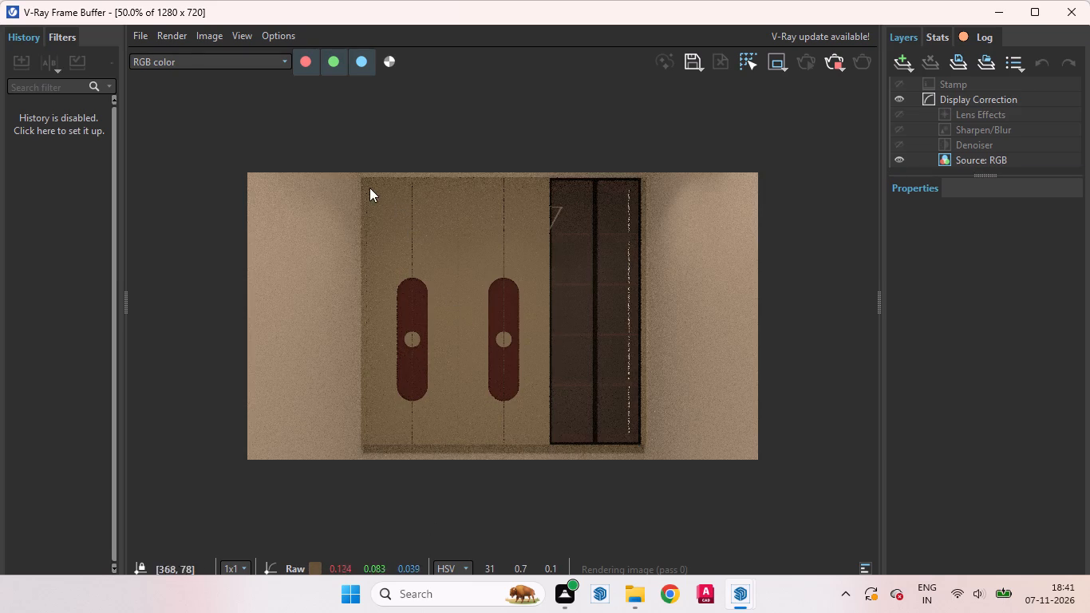
scroll(363, 181, up, 1)
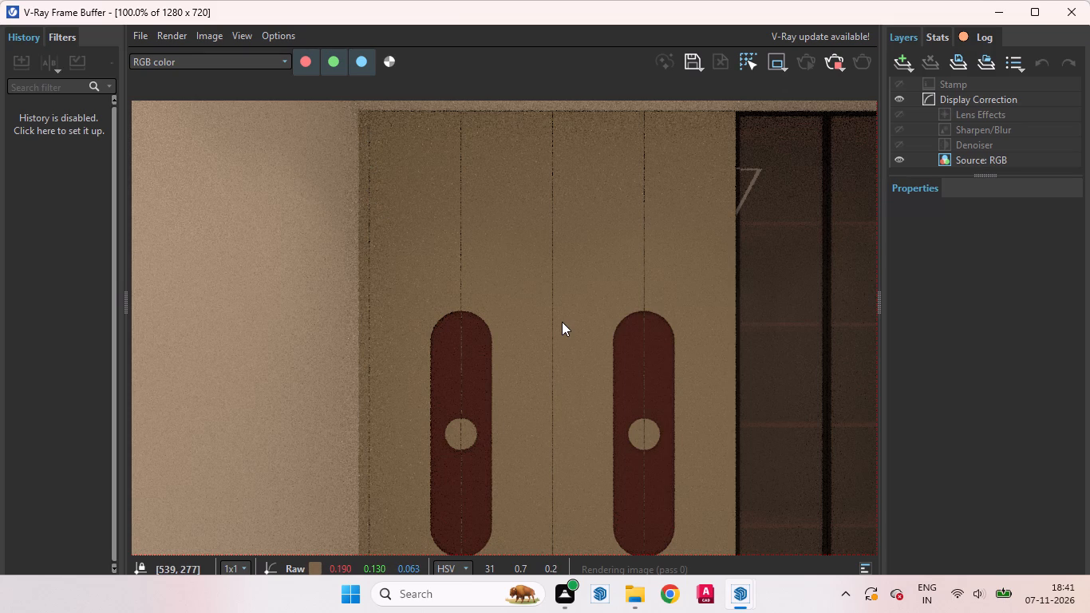
scroll(562, 322, down, 2)
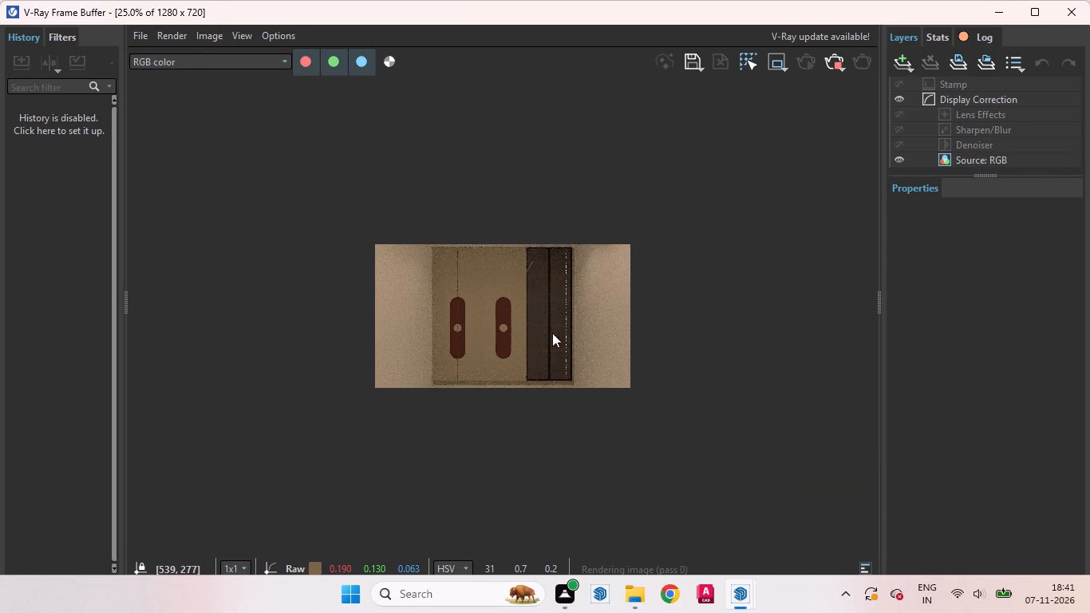
scroll(479, 374, up, 2)
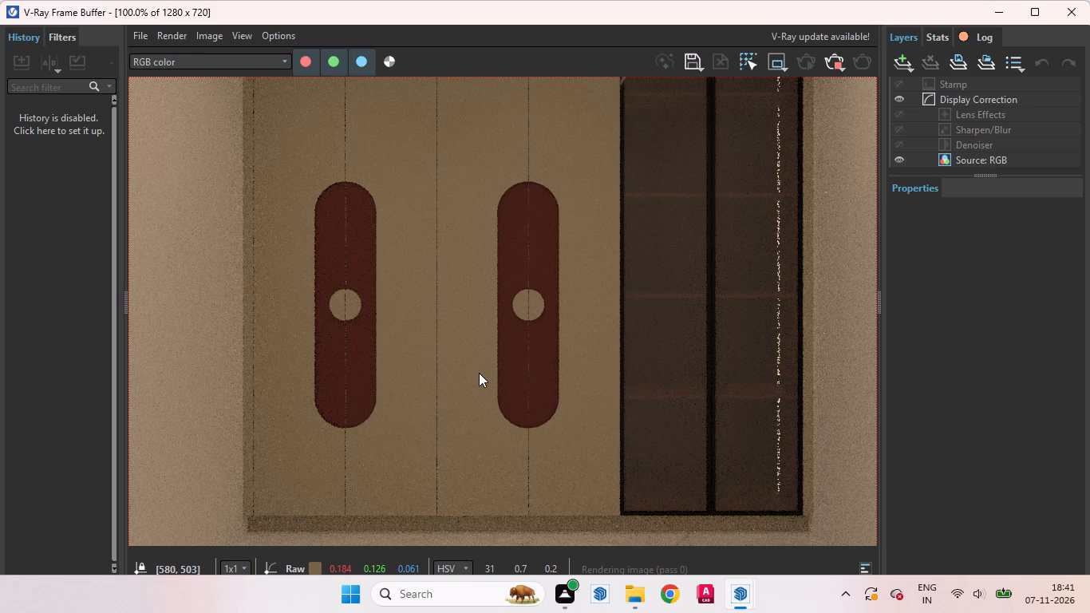
Open the V-Ray log and read its light, light cache and material bitmap loading entries, then put the log window away.
click(864, 571)
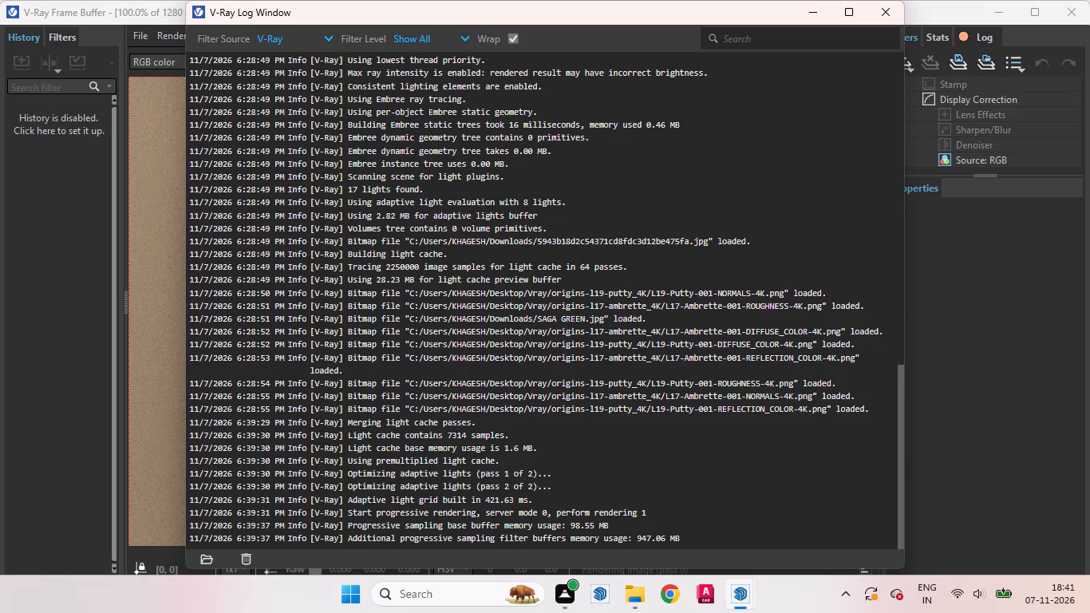
scroll(708, 473, down, 3)
scroll(693, 449, up, 1)
scroll(692, 448, down, 4)
drag(703, 532, 593, 497)
click(651, 489)
drag(536, 449, 247, 442)
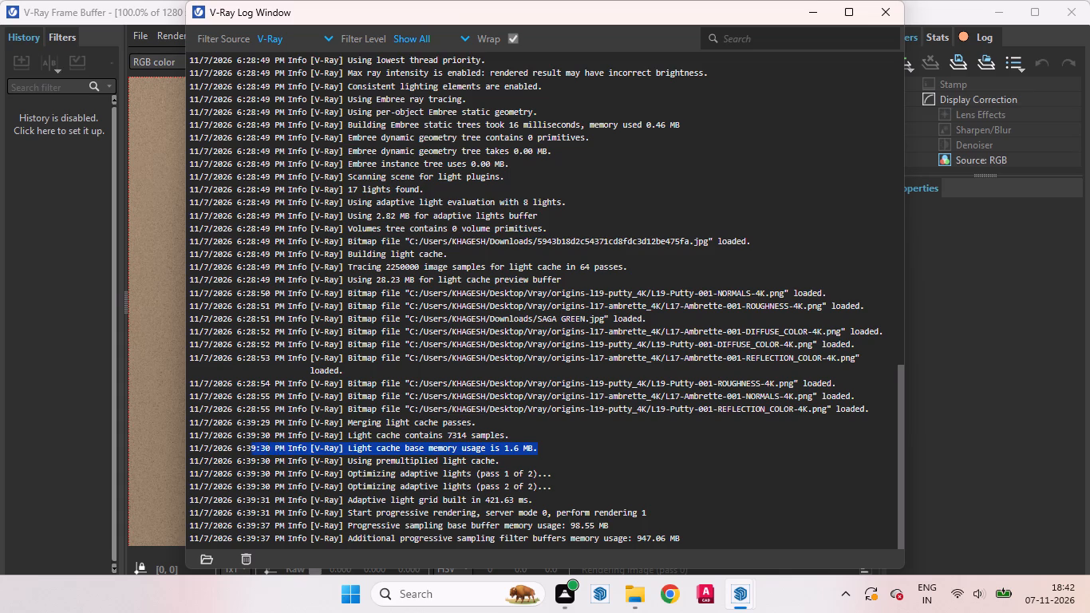
drag(247, 442, 186, 445)
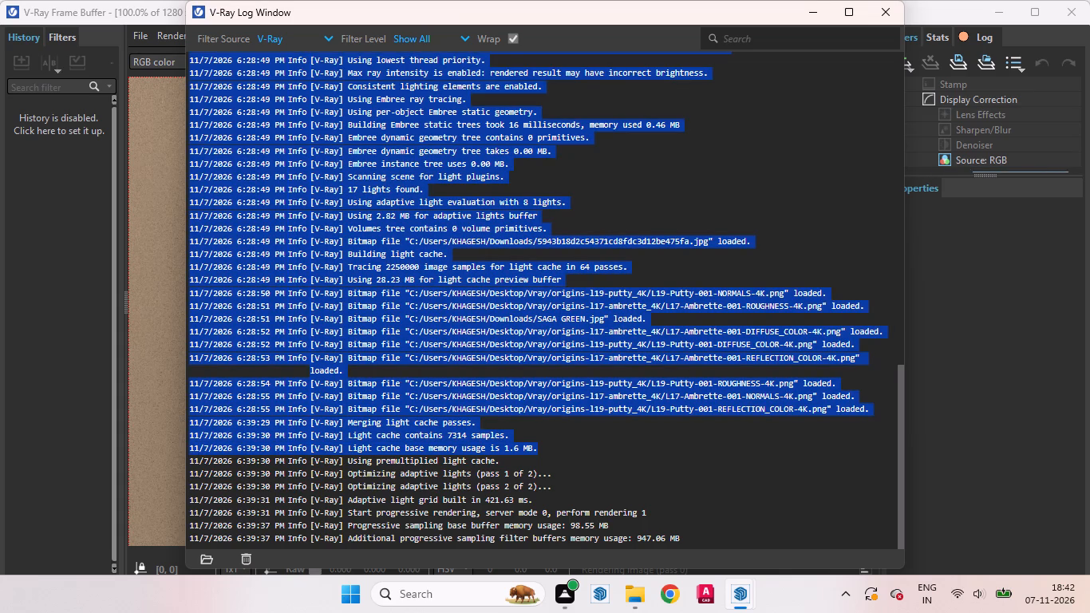
click(721, 444)
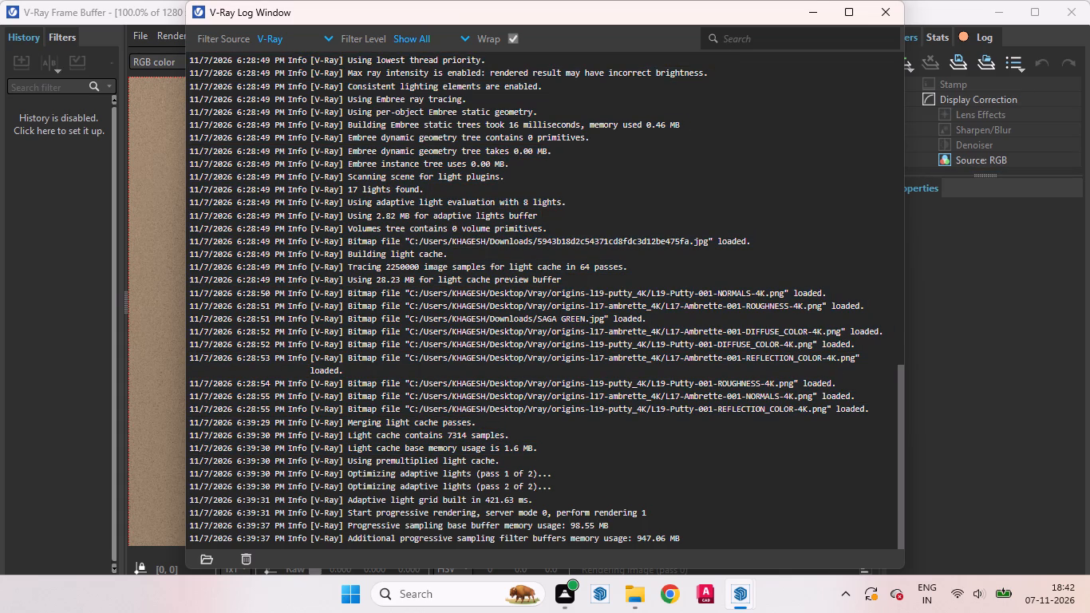
drag(584, 203, 520, 192)
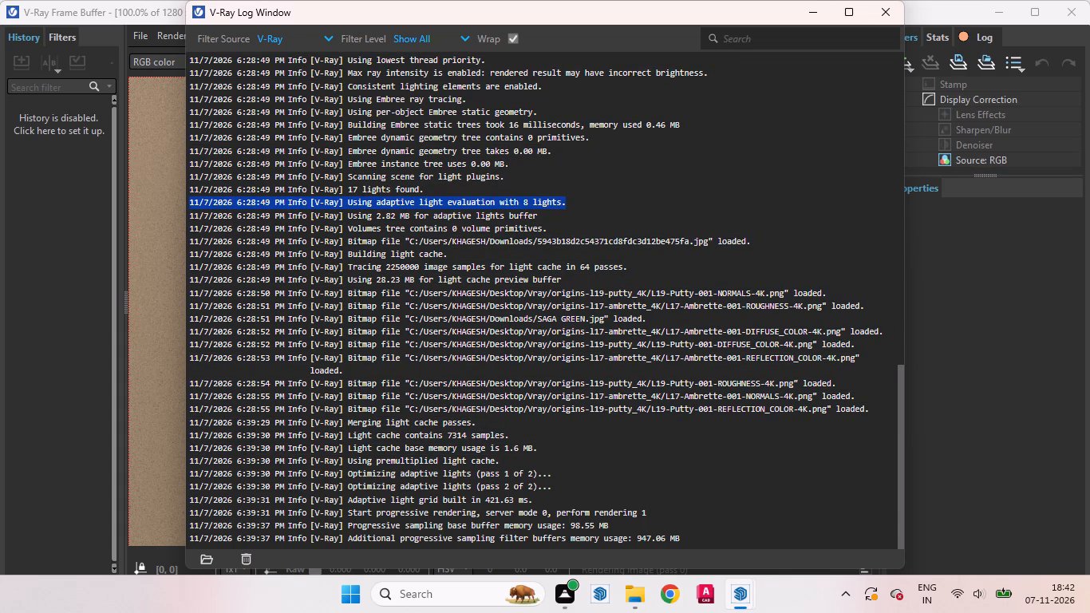
drag(520, 192, 507, 194)
click(508, 189)
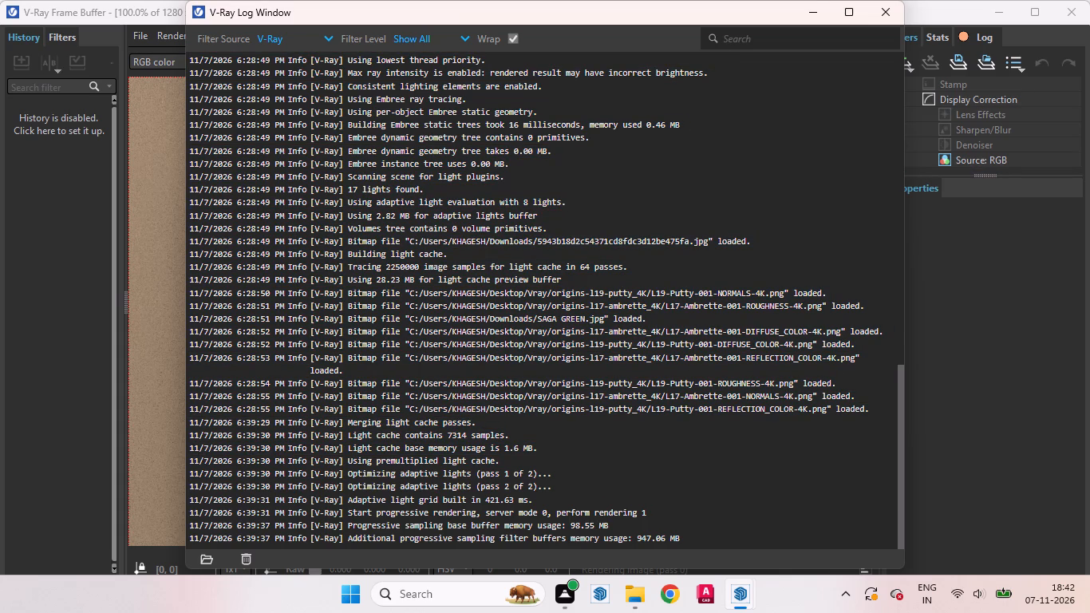
drag(507, 189, 345, 227)
drag(508, 250, 421, 223)
drag(498, 259, 489, 259)
click(489, 259)
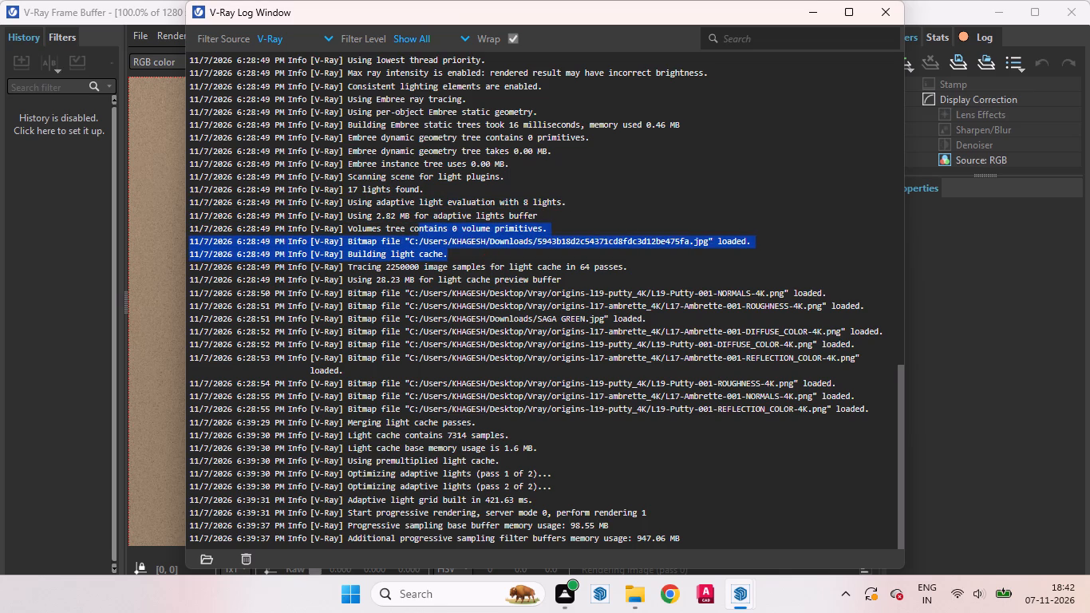
drag(480, 255, 373, 252)
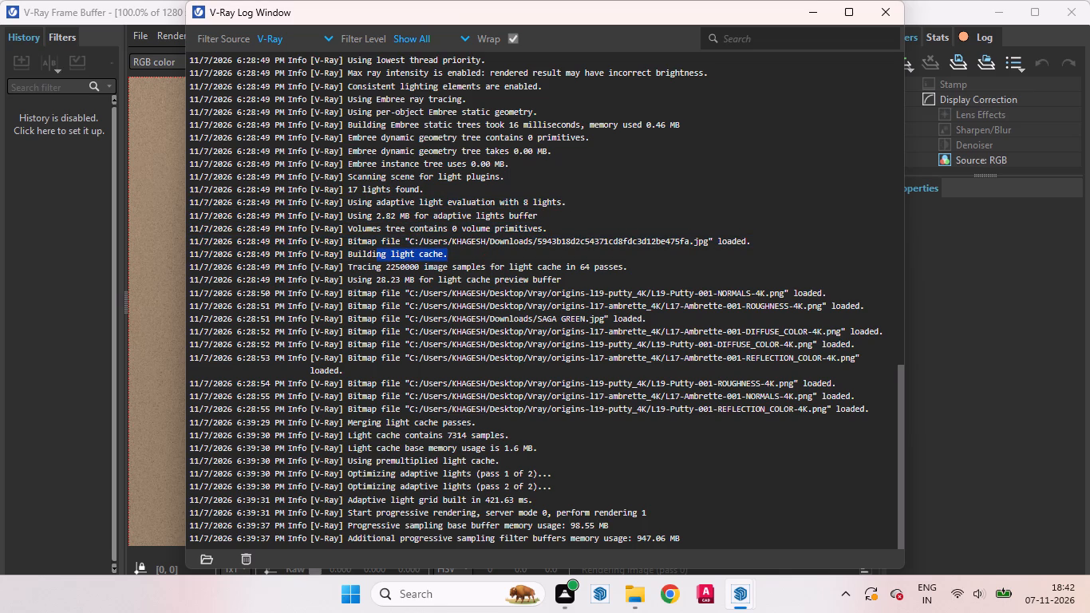
drag(373, 252, 186, 258)
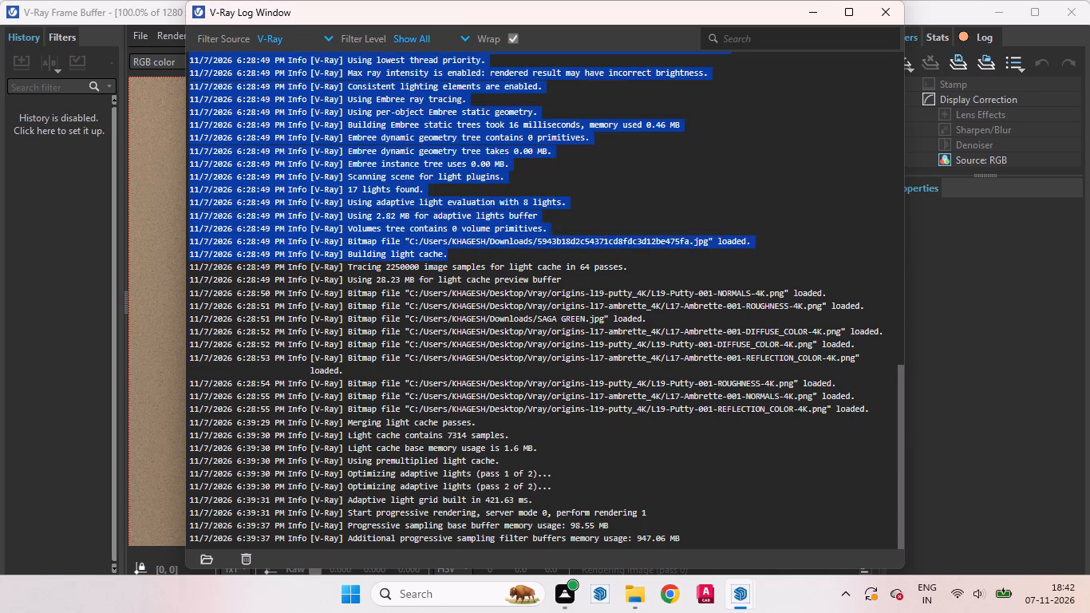
drag(186, 258, 194, 256)
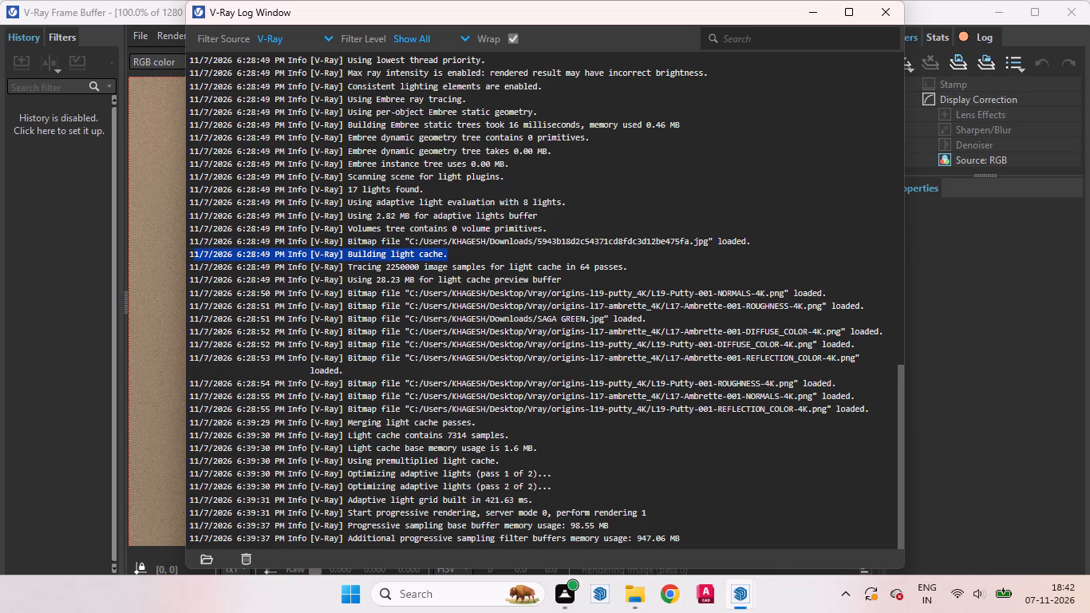
click(624, 192)
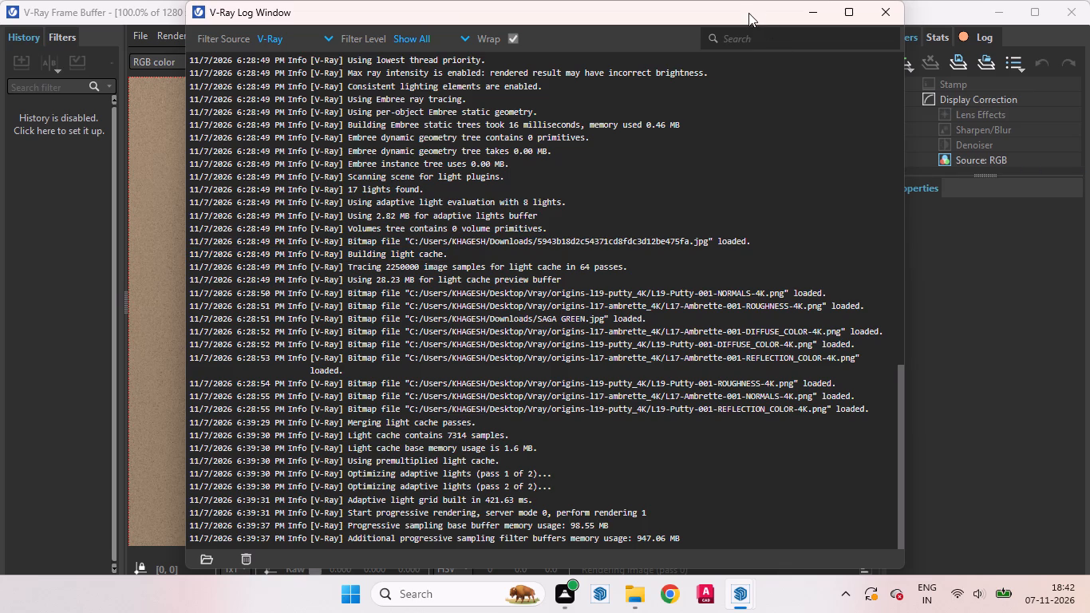
drag(748, 13, 626, 154)
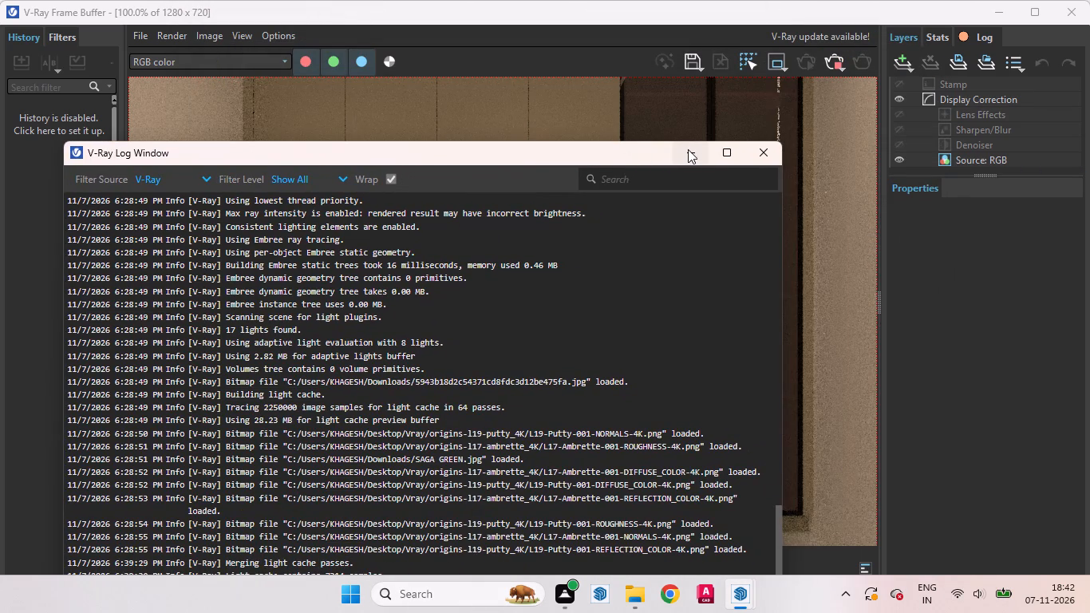
click(688, 149)
Examine the wardrobe render as a whole and close up, comparing the two maroon handles, their round cutouts and the door gaps.
scroll(700, 214, down, 1)
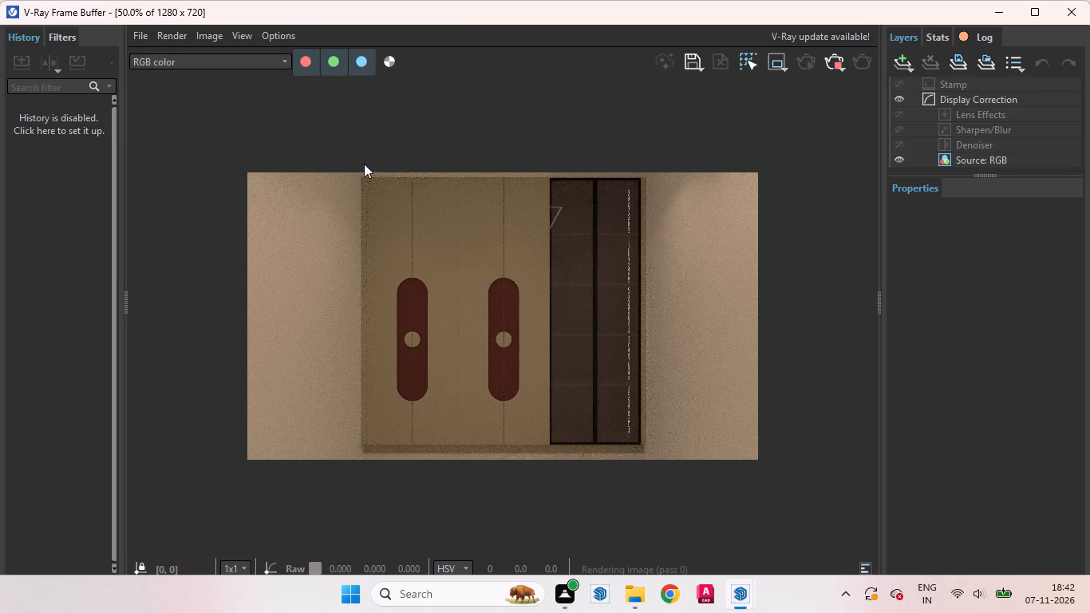
drag(361, 179, 415, 238)
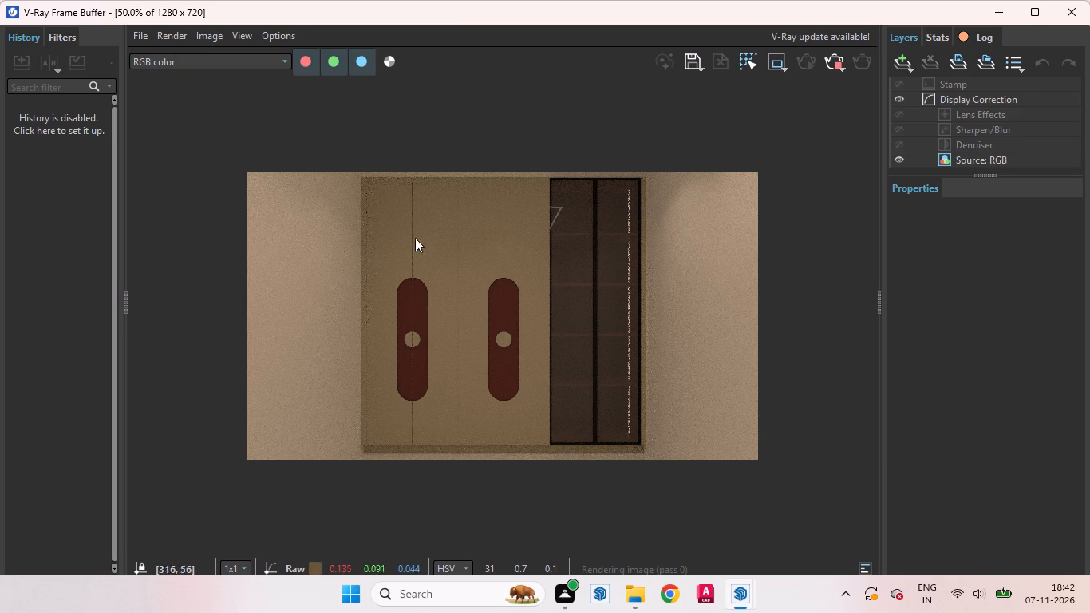
drag(415, 238, 644, 431)
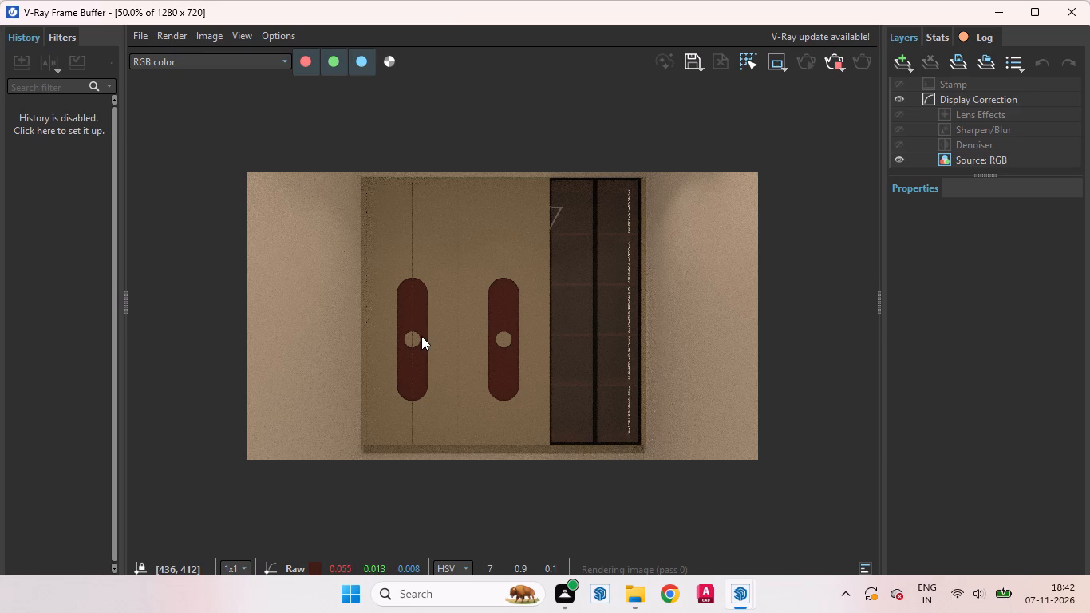
scroll(421, 336, up, 2)
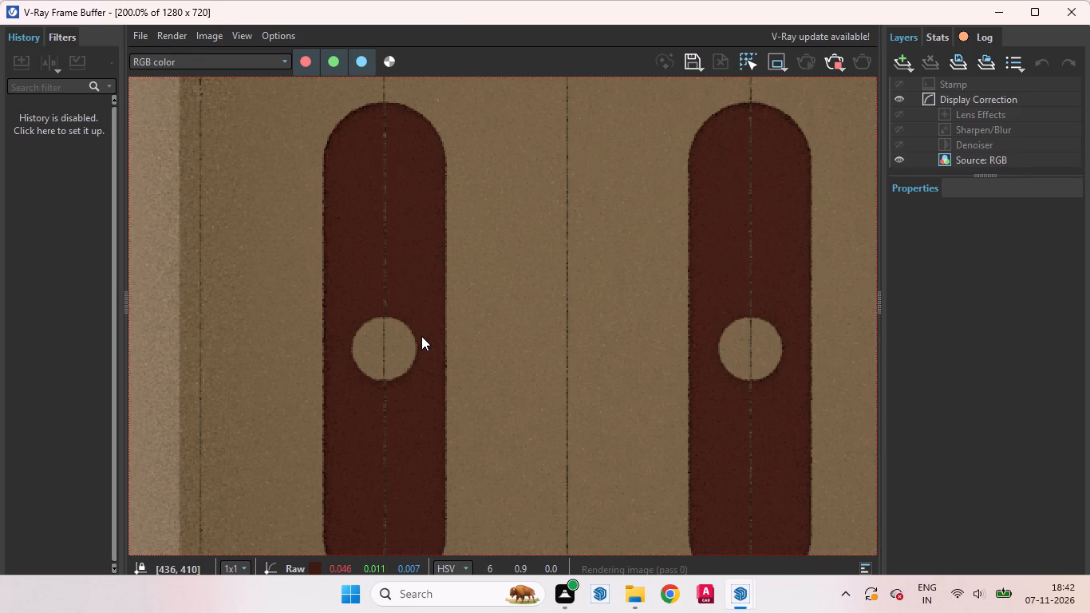
scroll(421, 336, up, 1)
scroll(421, 336, down, 3)
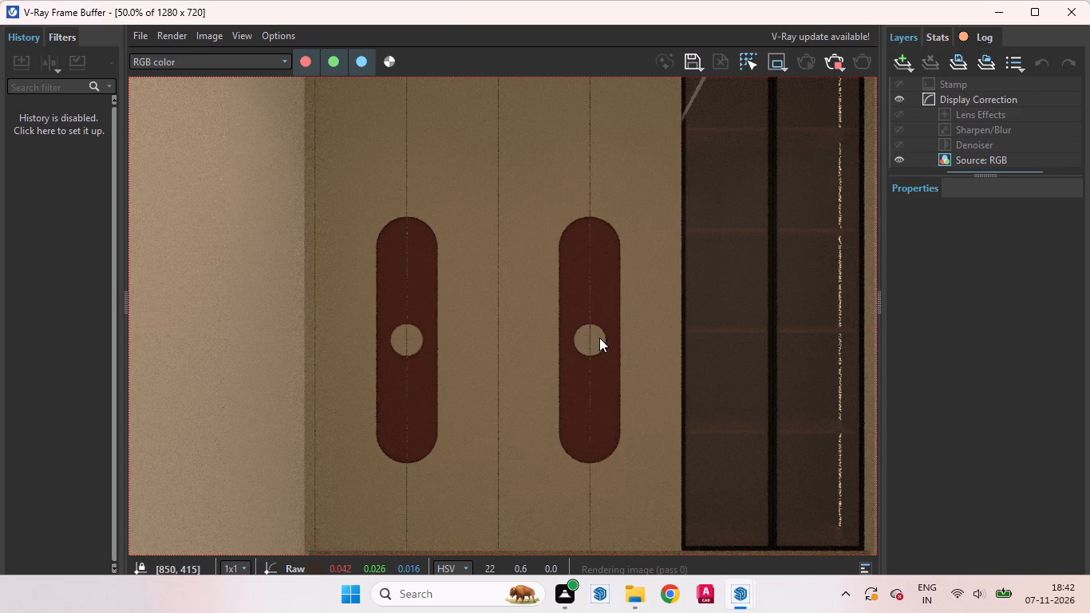
scroll(472, 303, up, 2)
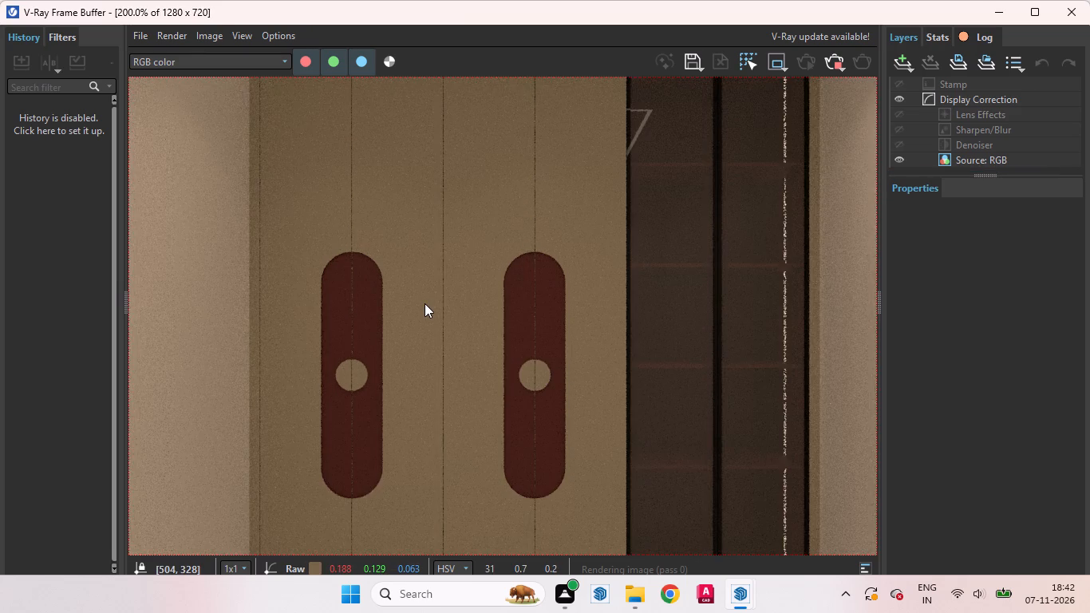
click(426, 303)
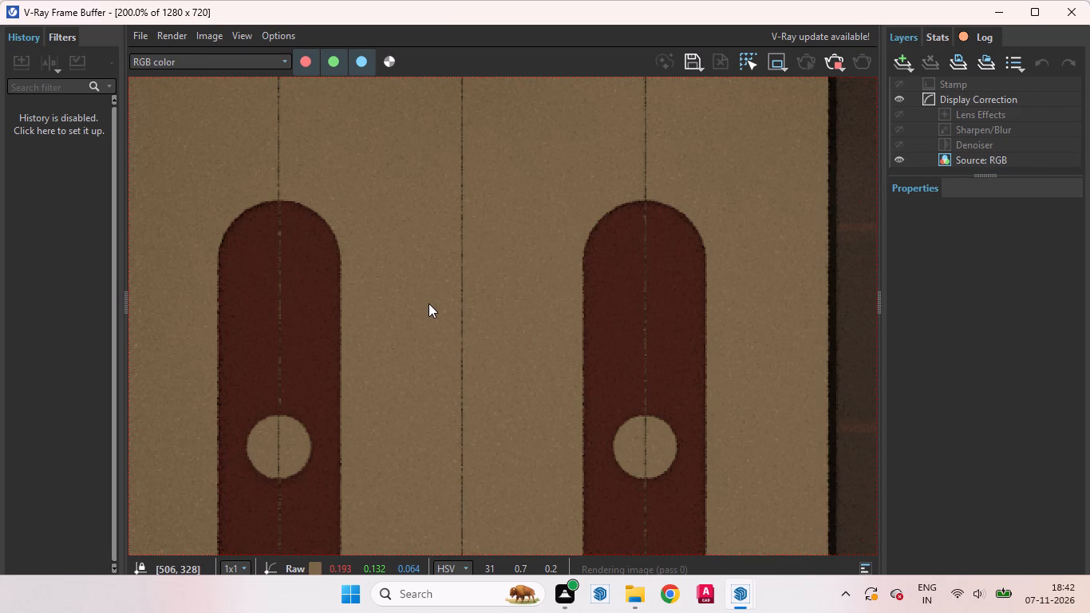
scroll(586, 441, down, 3)
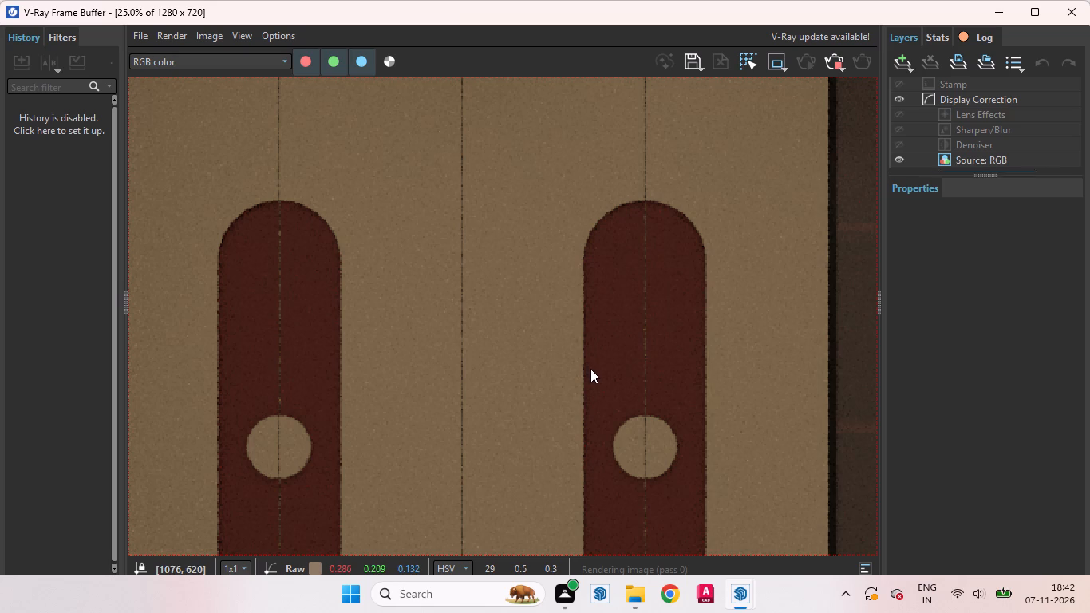
scroll(590, 368, down, 1)
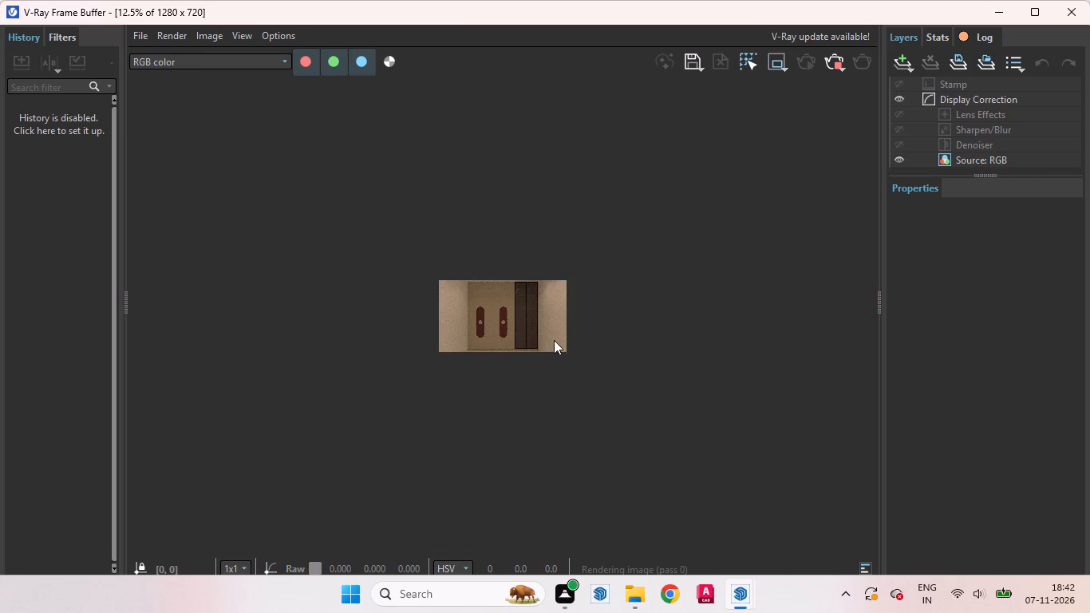
scroll(547, 340, up, 2)
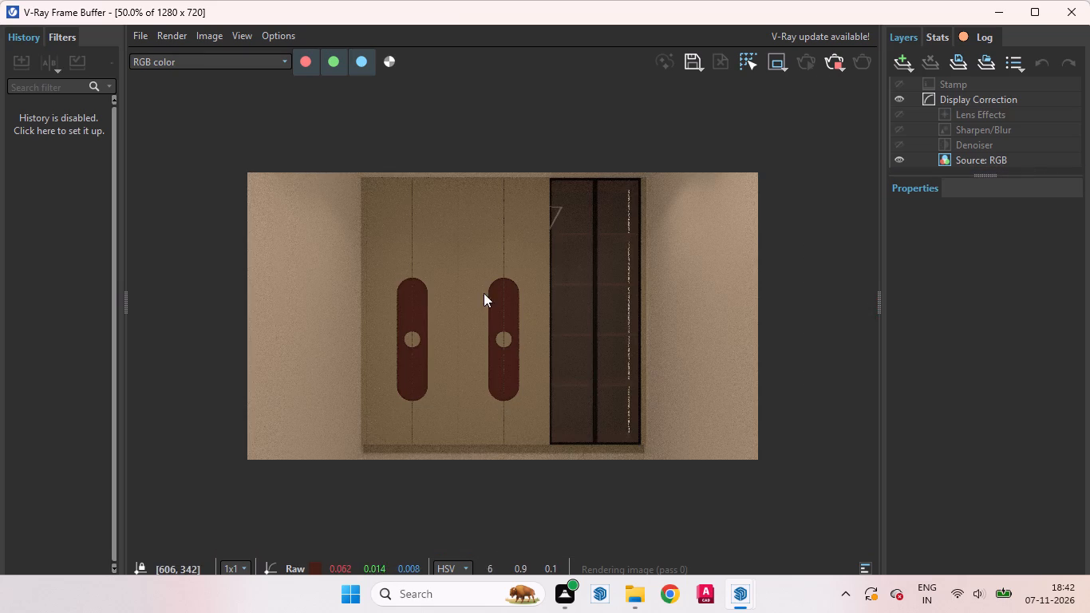
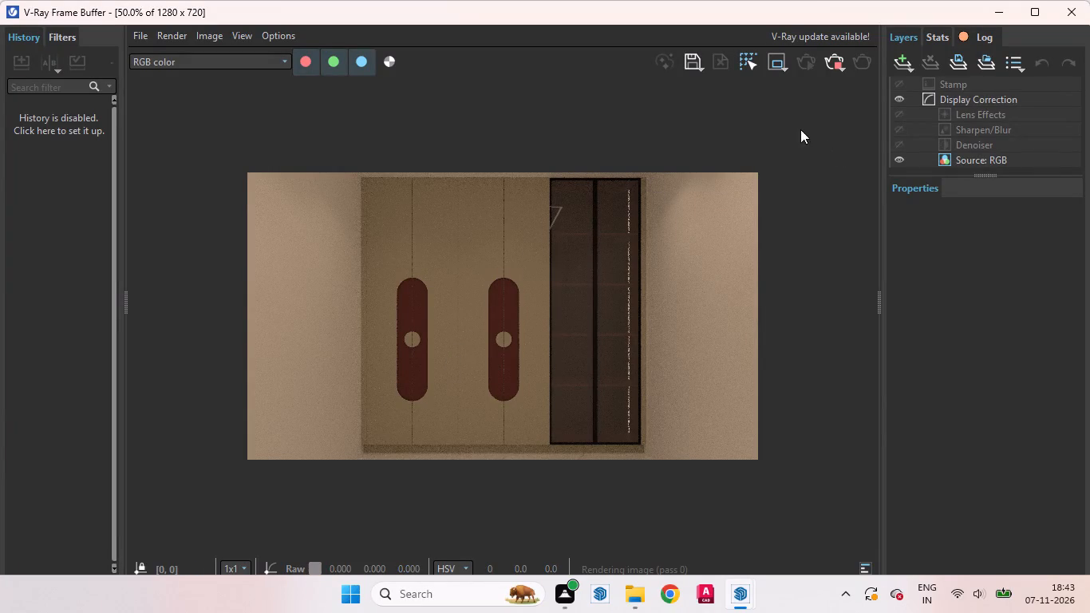
Examine the wardrobe render at several magnifications, covering the glass section's upper corner and shelves, both maroon handles and the plinth.
scroll(550, 203, up, 3)
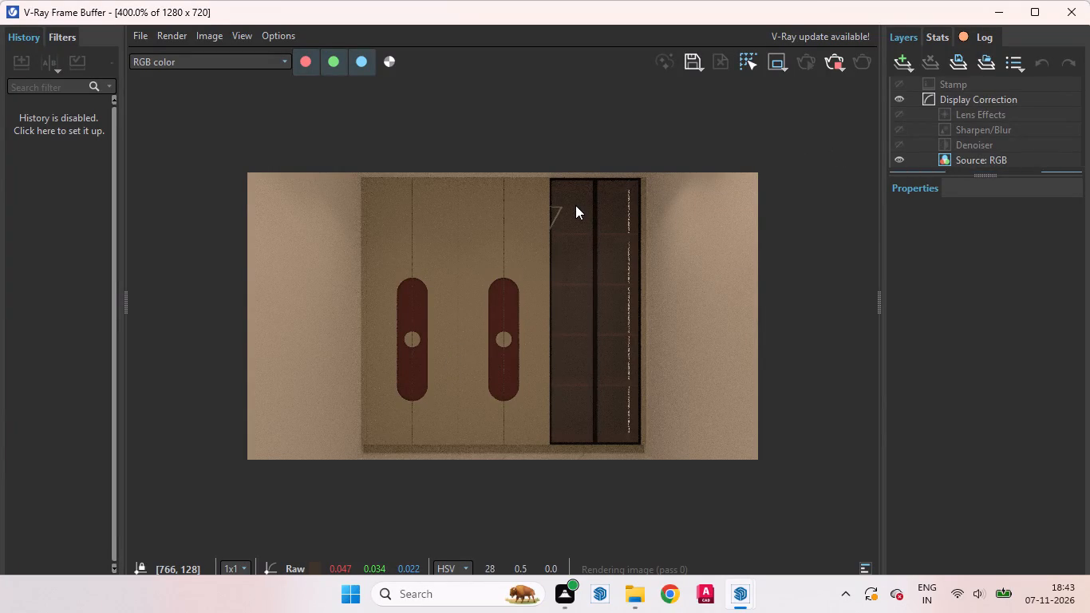
scroll(581, 203, down, 1)
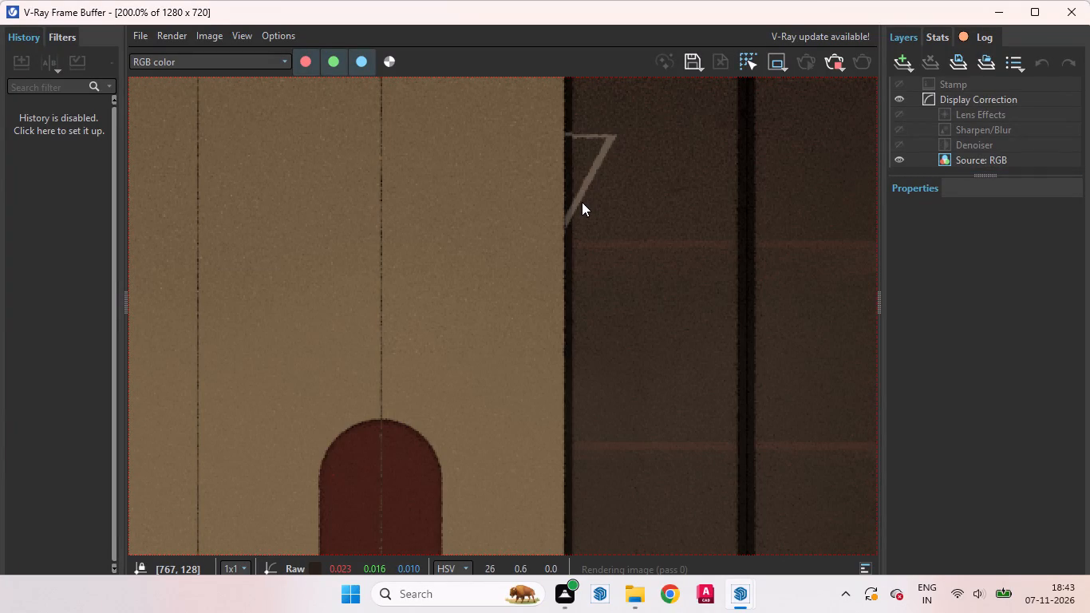
scroll(582, 202, down, 1)
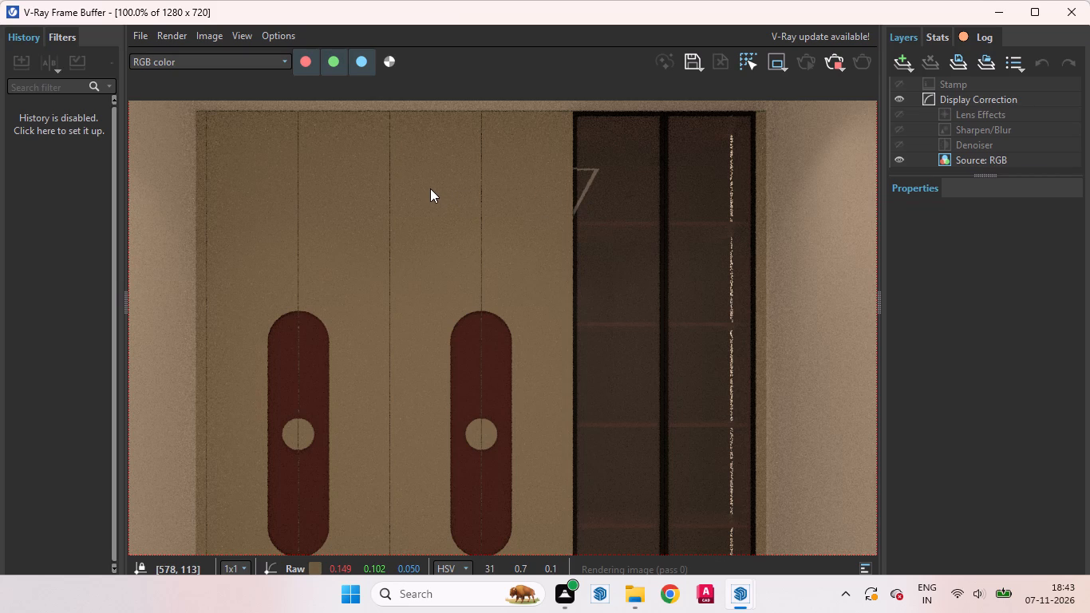
scroll(431, 188, down, 1)
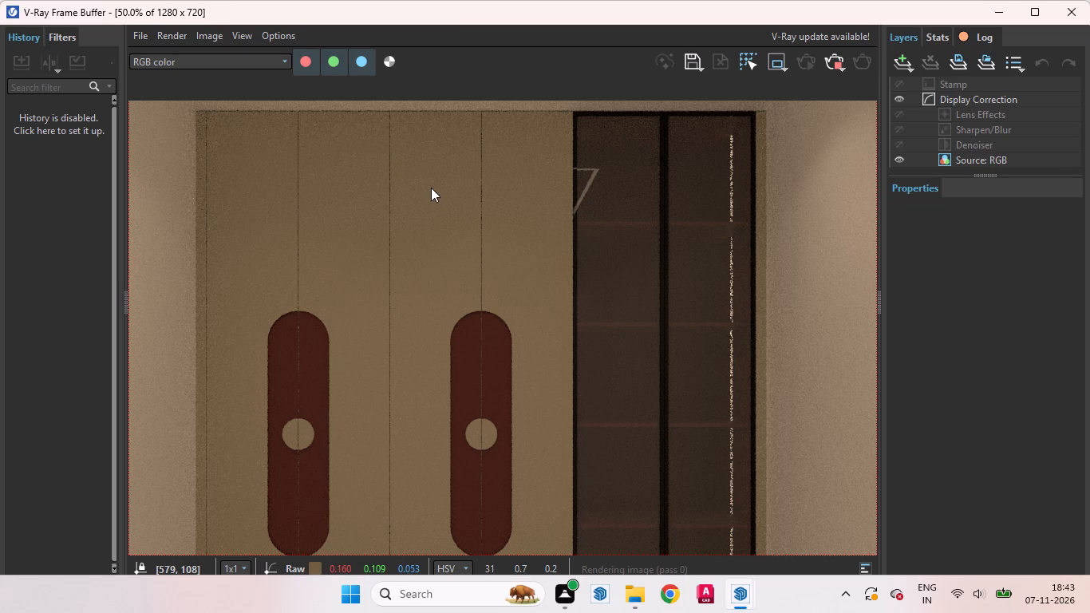
scroll(439, 190, down, 1)
scroll(501, 239, up, 1)
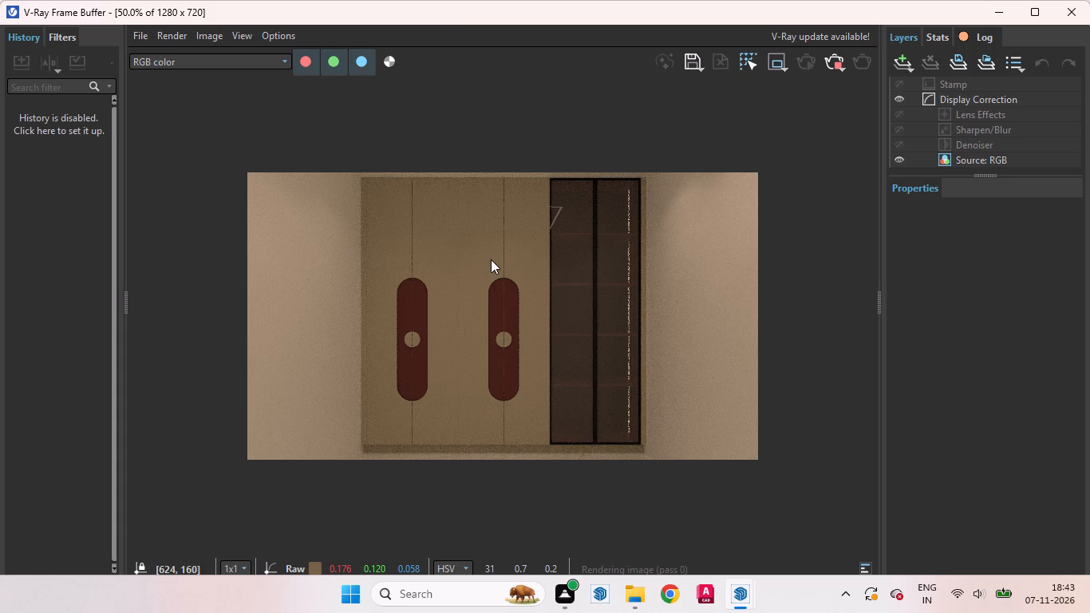
scroll(459, 247, up, 1)
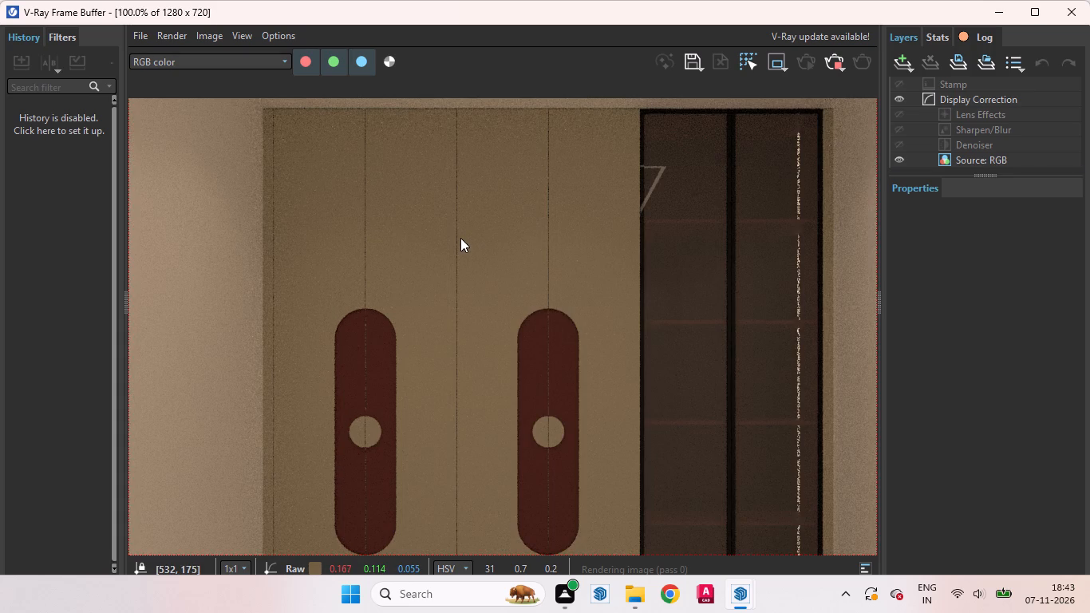
scroll(562, 299, down, 1)
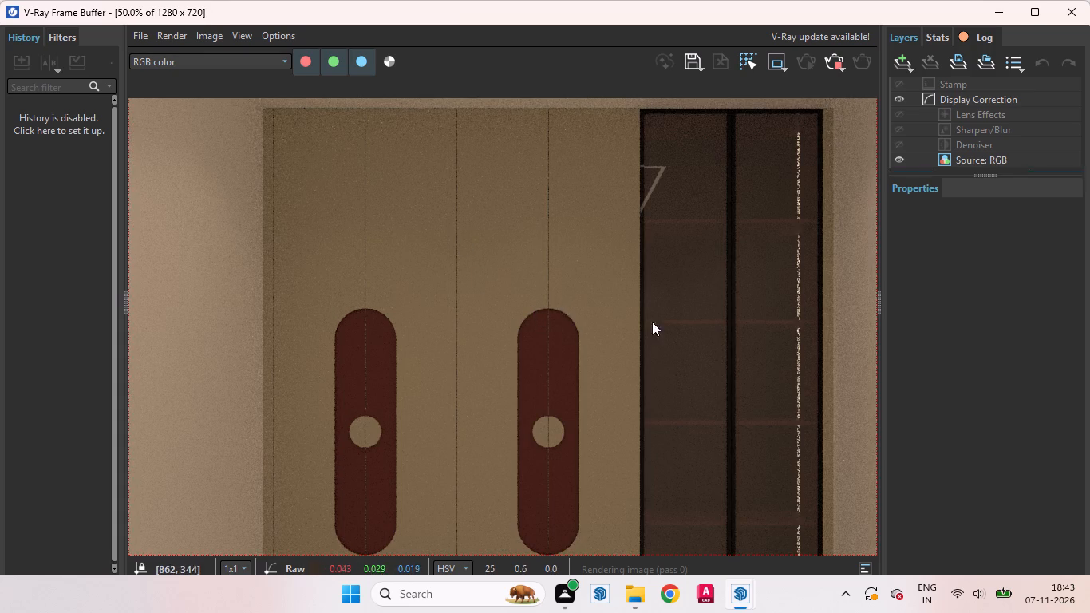
scroll(456, 386, up, 1)
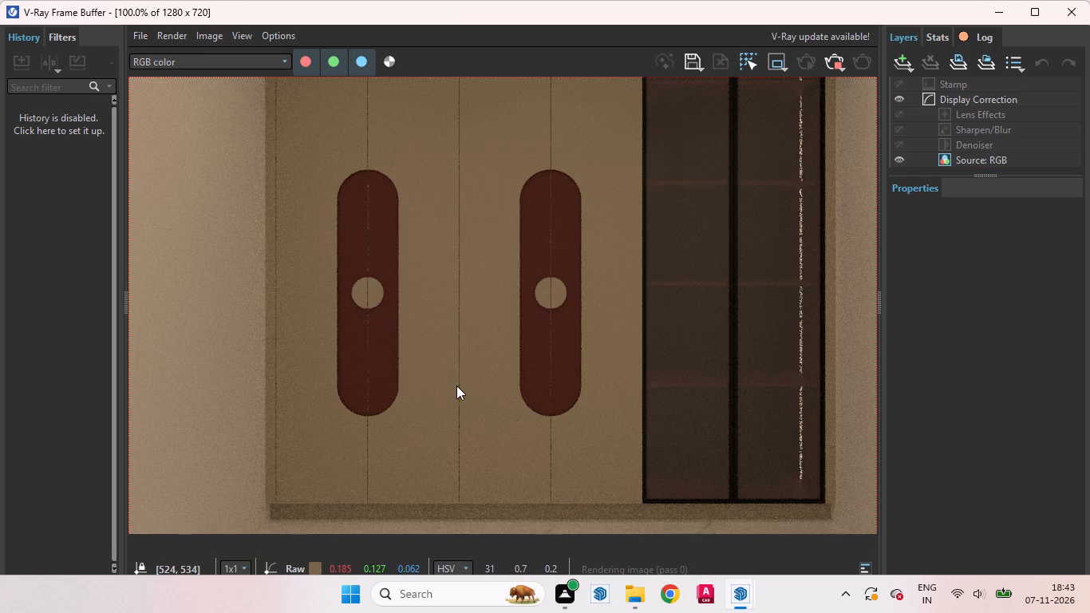
middle_drag(478, 370, 515, 447)
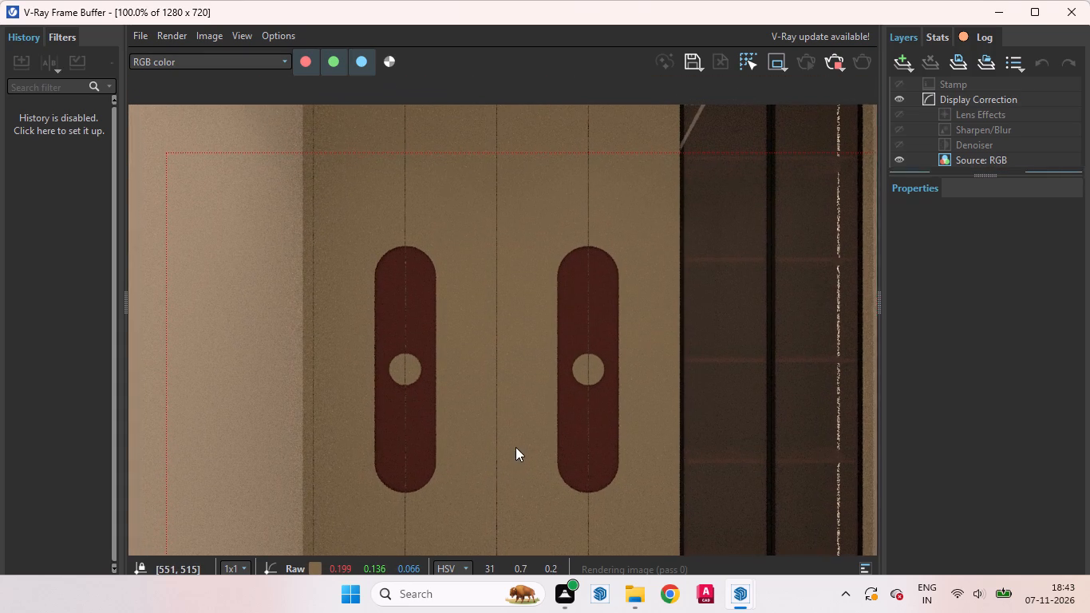
middle_drag(515, 447, 518, 453)
middle_drag(501, 289, 506, 383)
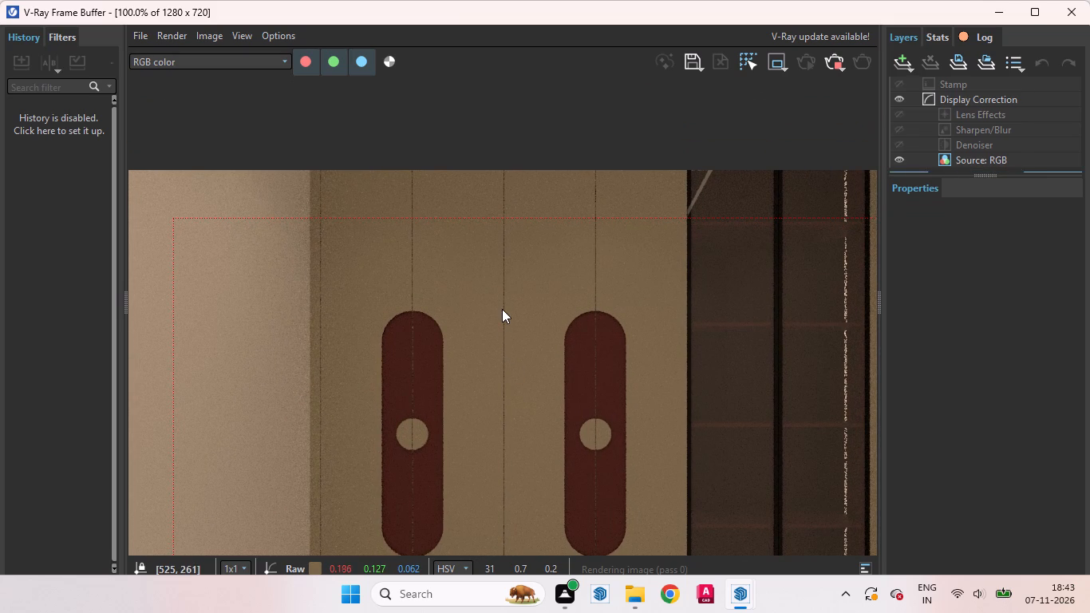
middle_drag(505, 249, 504, 248)
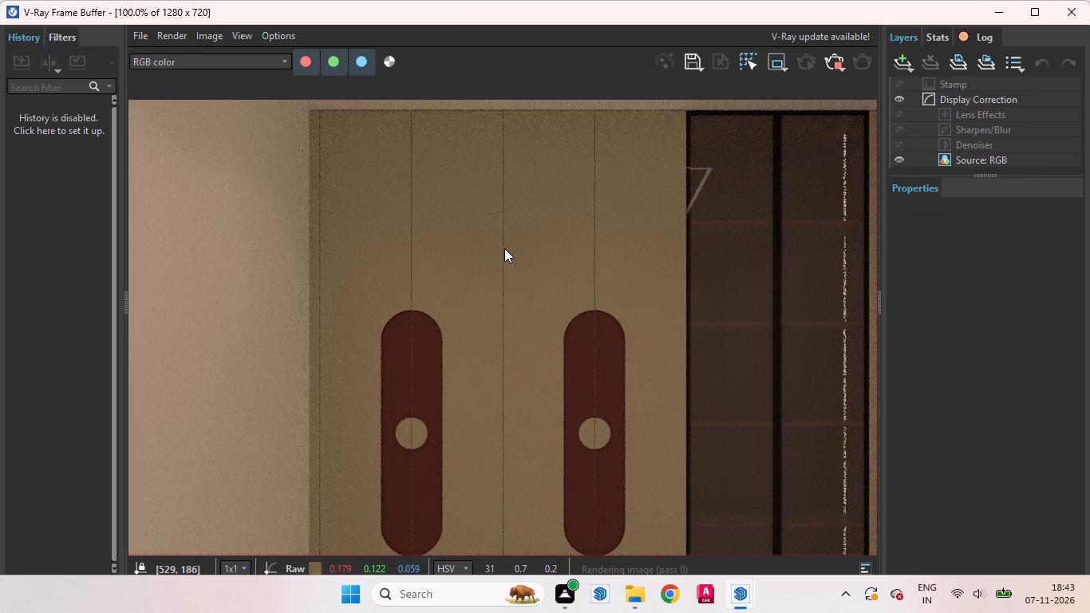
middle_drag(504, 248, 451, 187)
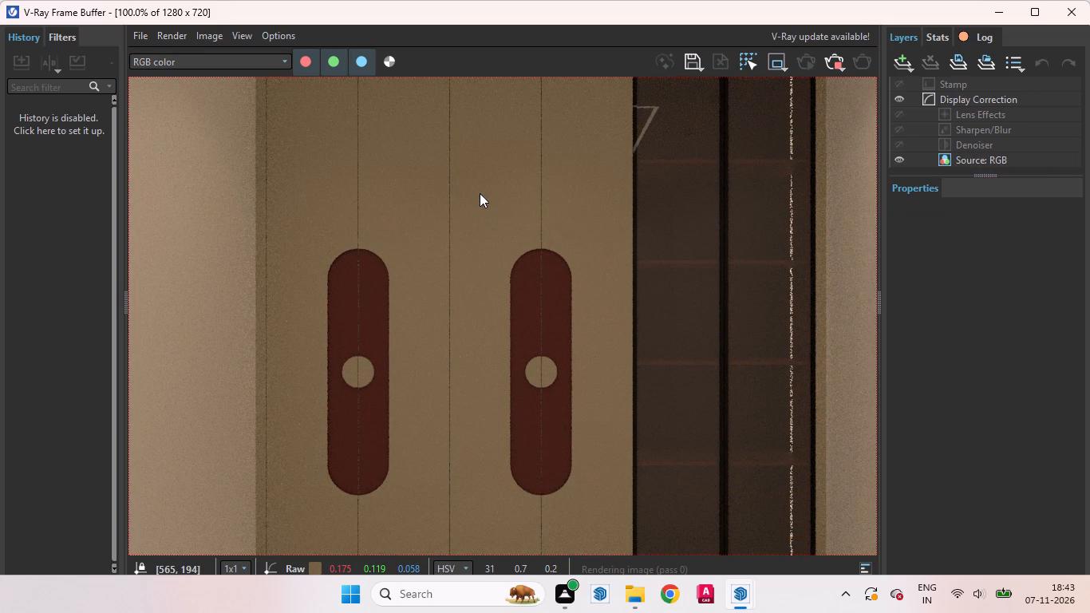
scroll(480, 193, down, 1)
middle_click(529, 262)
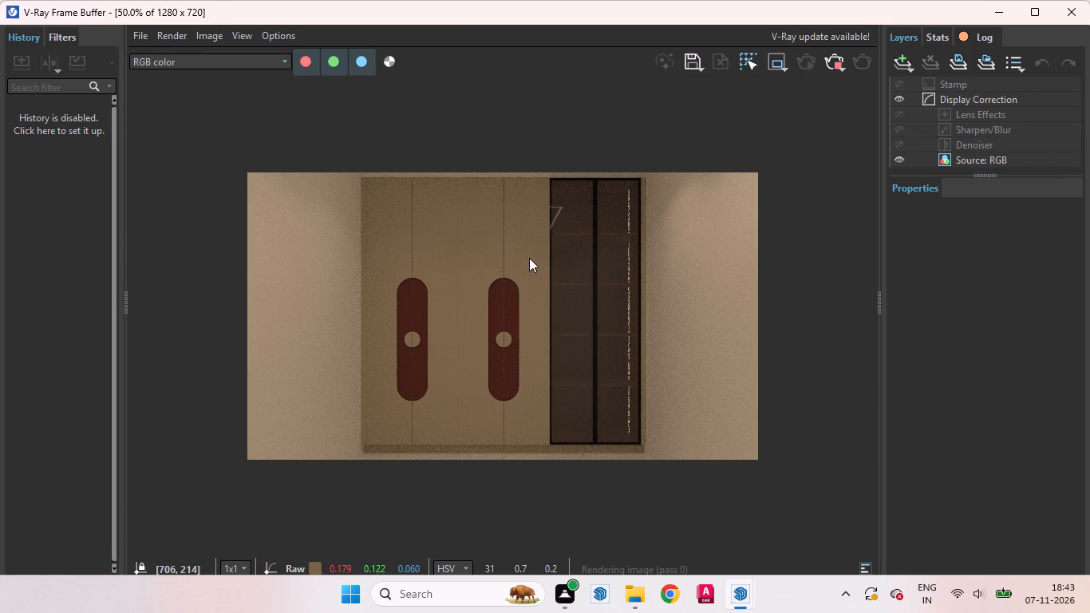
scroll(452, 273, up, 1)
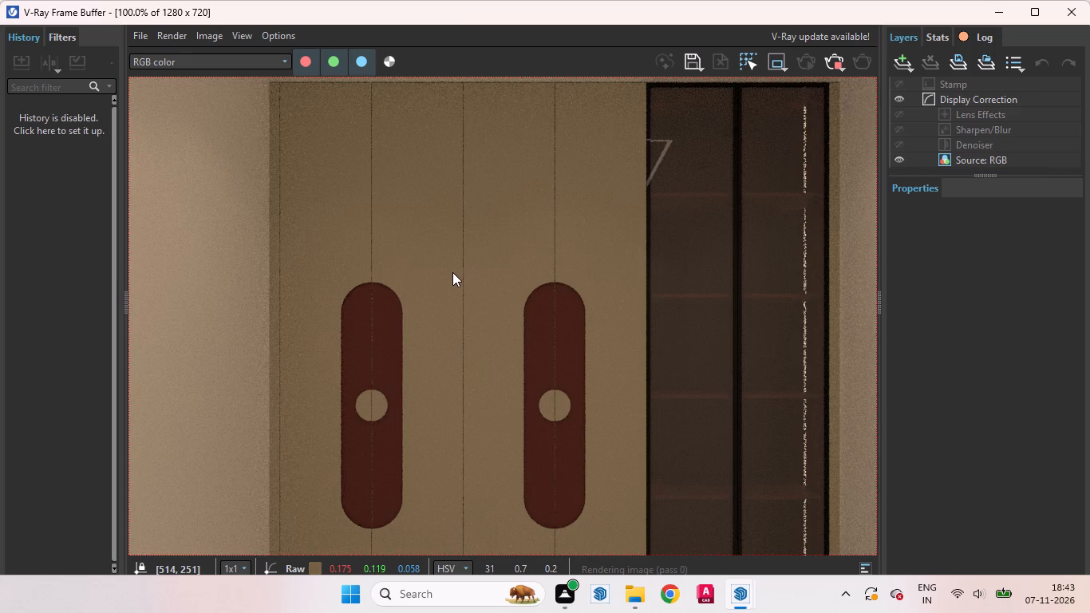
Open the V-Ray log, read its light cache, bitmap loading and progressive rendering entries, and put the log window away.
click(866, 571)
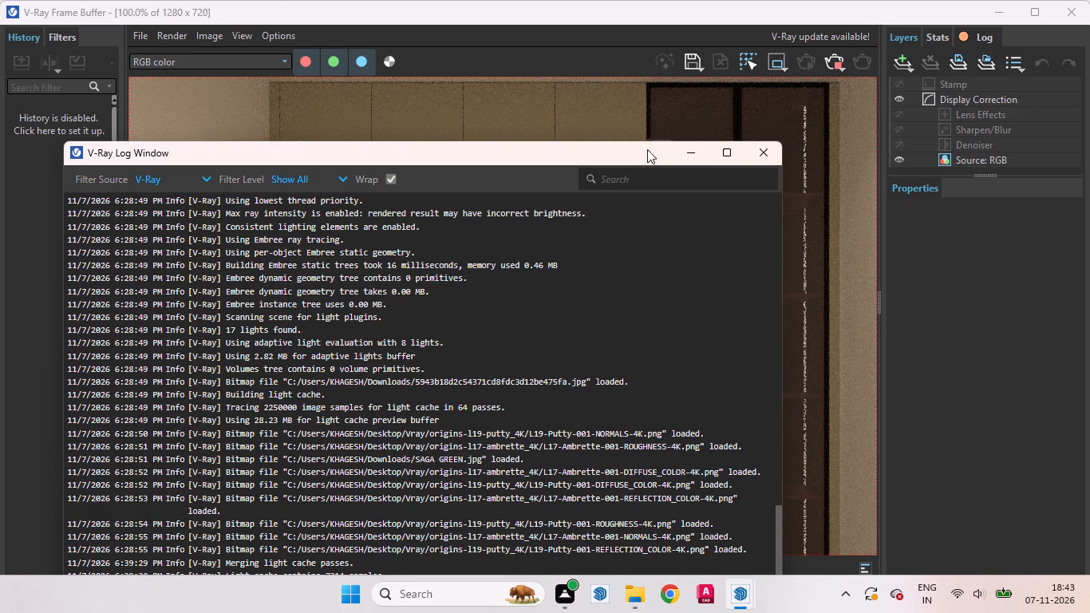
drag(642, 156, 683, 52)
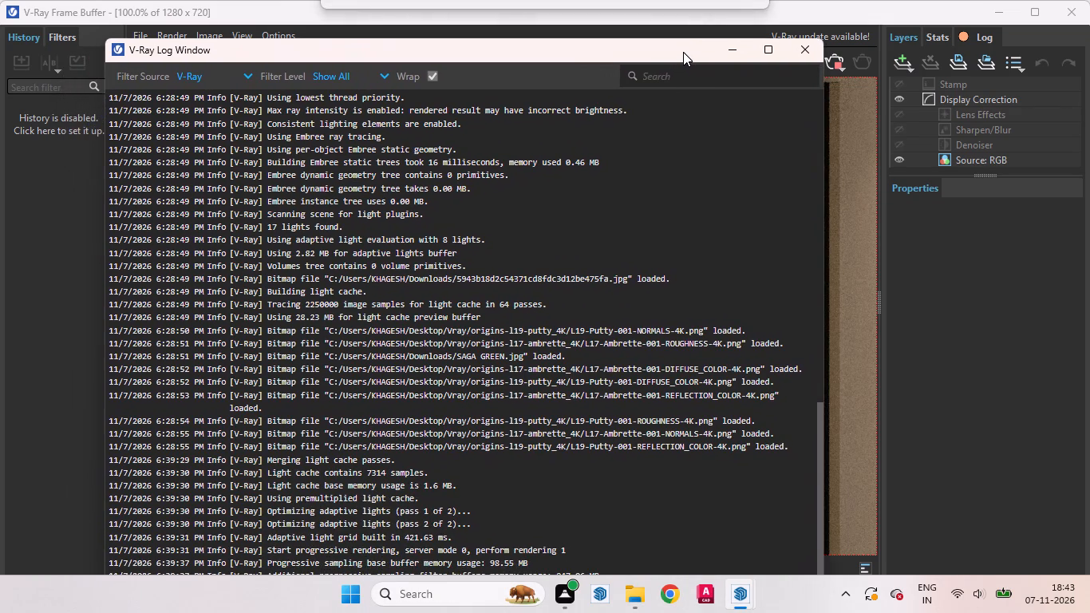
drag(683, 52, 673, 26)
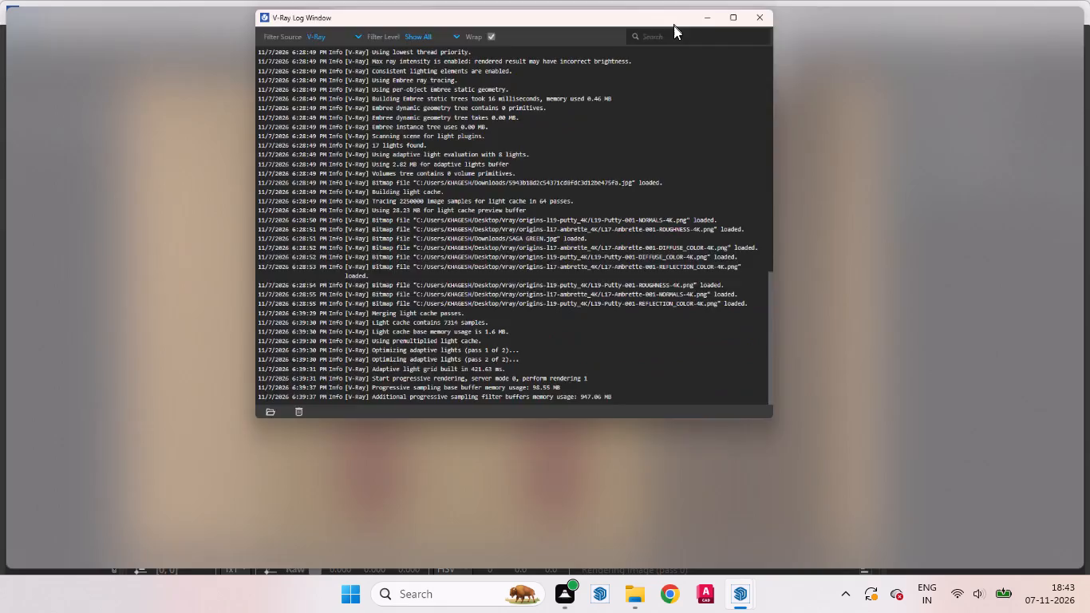
drag(673, 26, 631, 110)
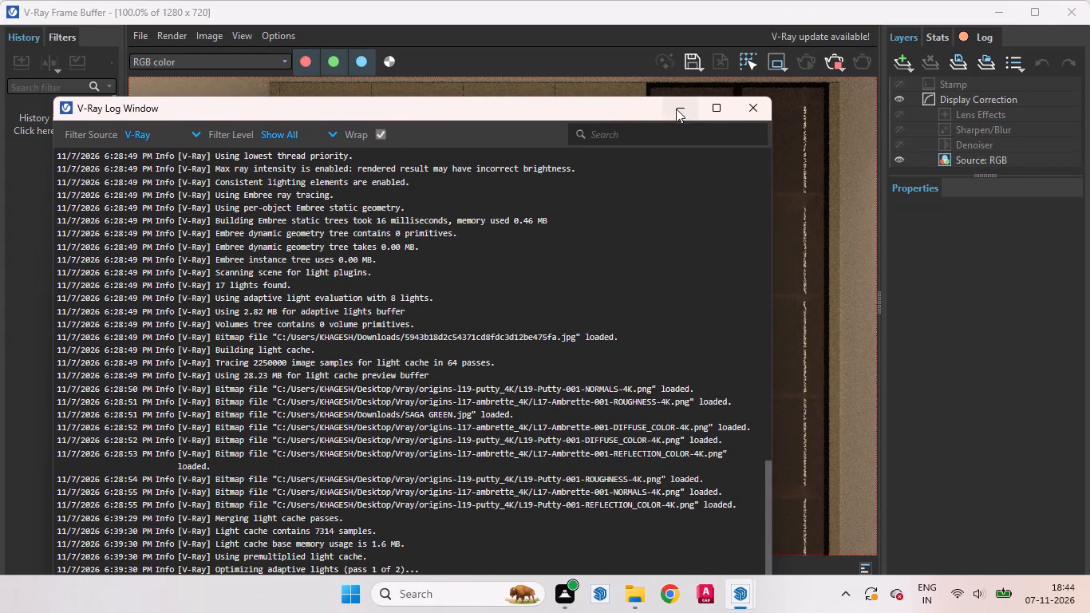
click(681, 110)
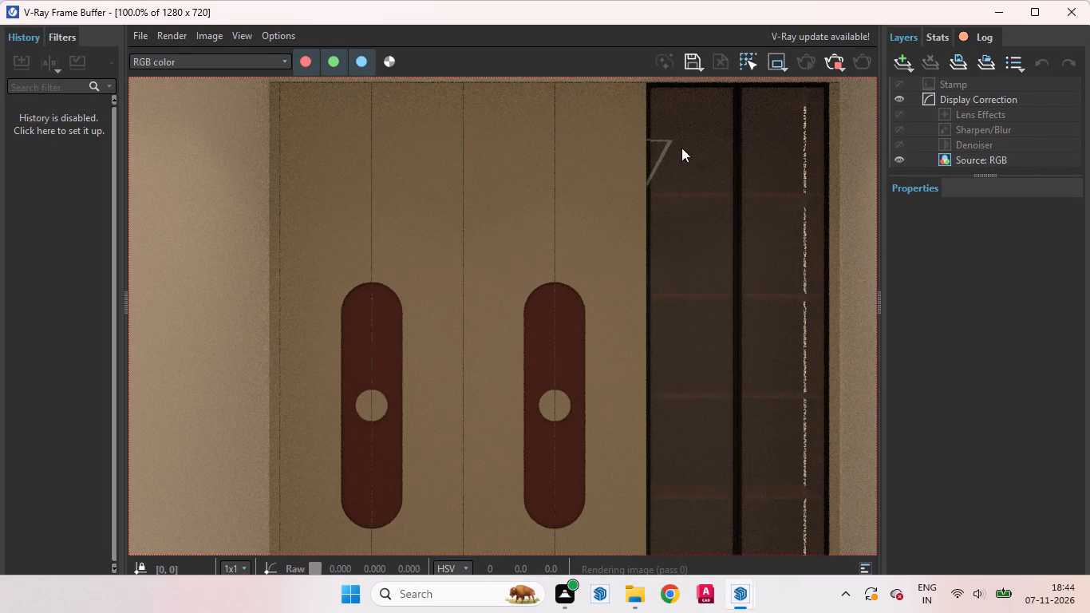
Examine the wardrobe render as a whole and close up, checking the handles, round cutouts, door gaps and upper door edges.
scroll(559, 374, down, 1)
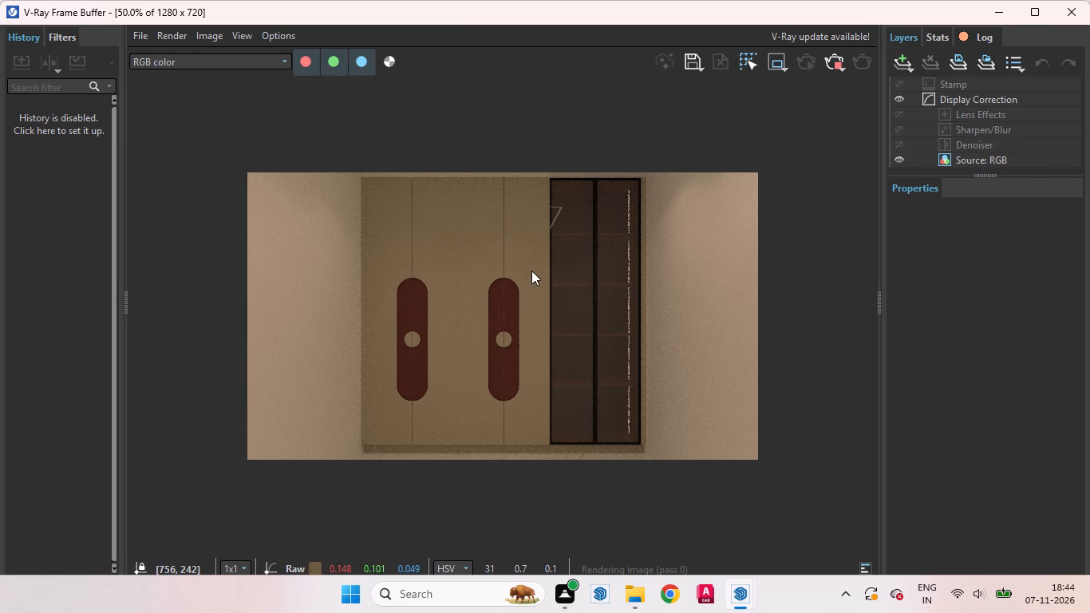
scroll(530, 271, up, 1)
scroll(325, 263, up, 1)
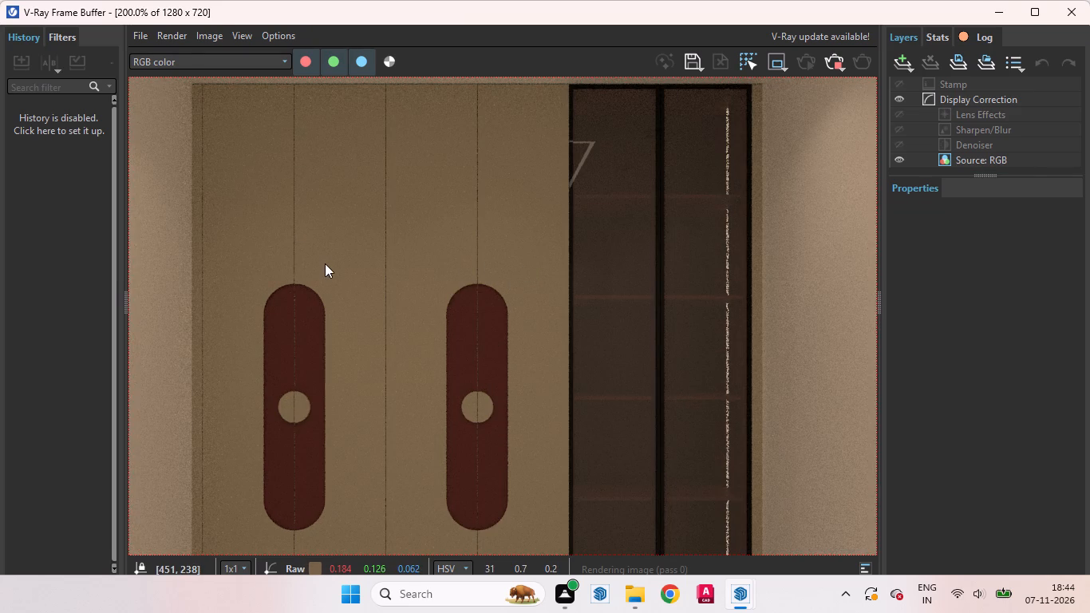
scroll(327, 255, down, 3)
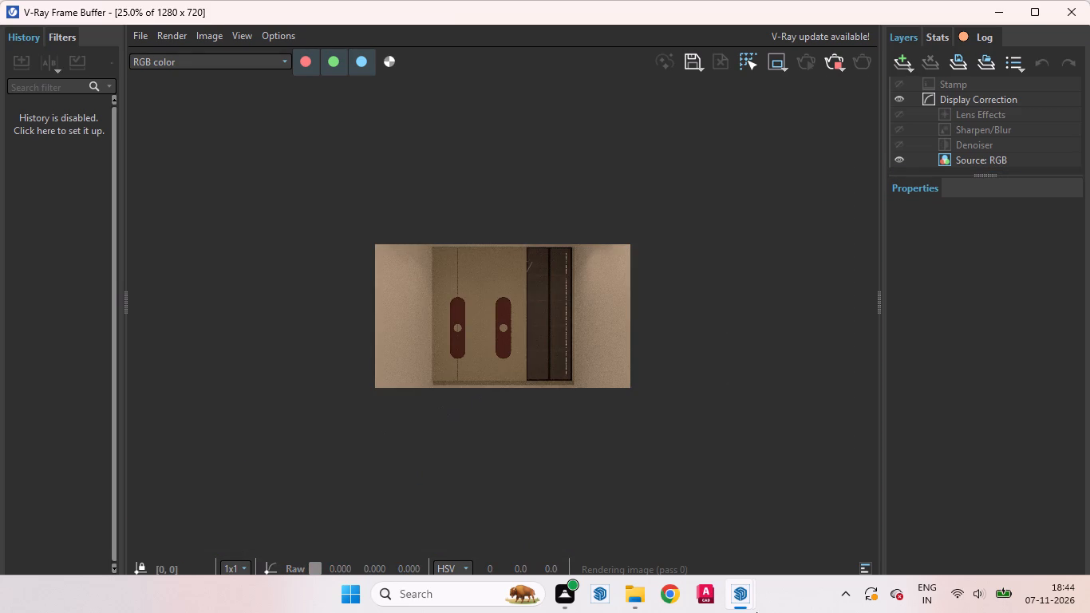
scroll(443, 294, up, 2)
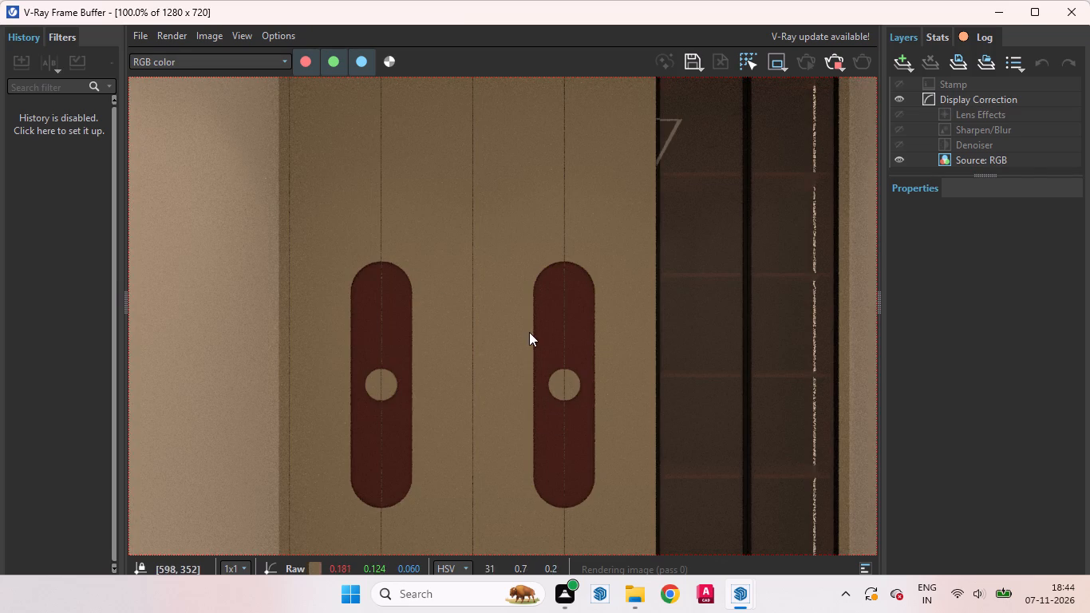
scroll(571, 348, up, 1)
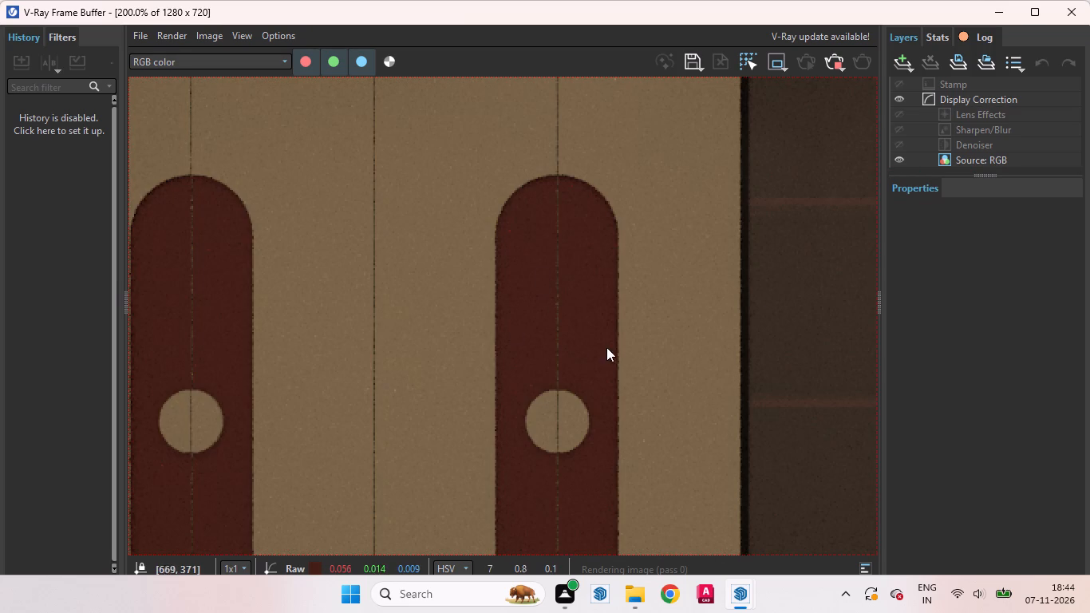
scroll(626, 347, down, 1)
middle_drag(627, 241, 630, 266)
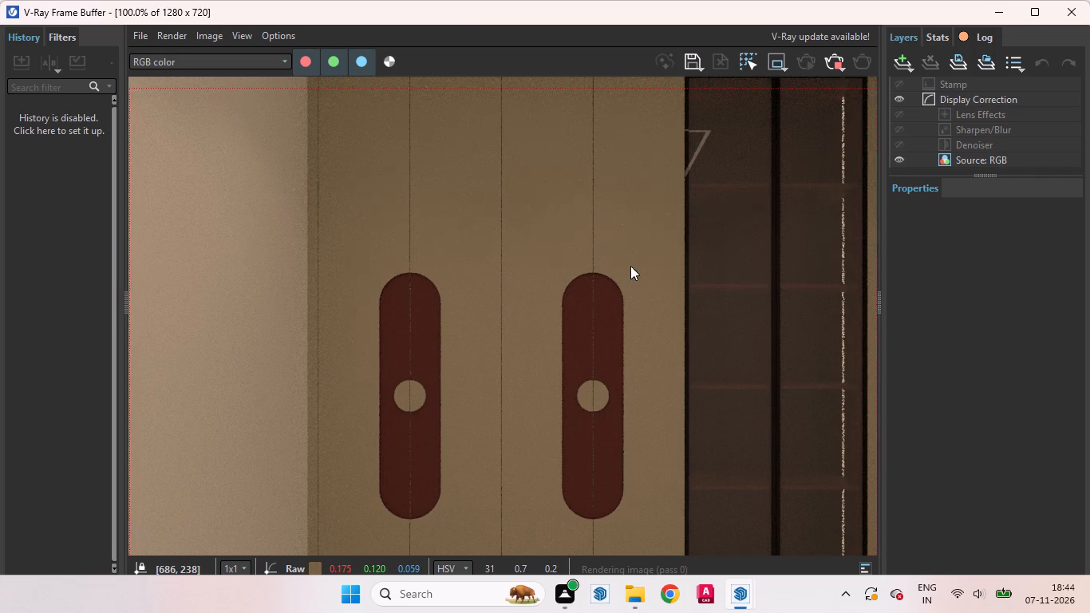
middle_drag(630, 266, 650, 418)
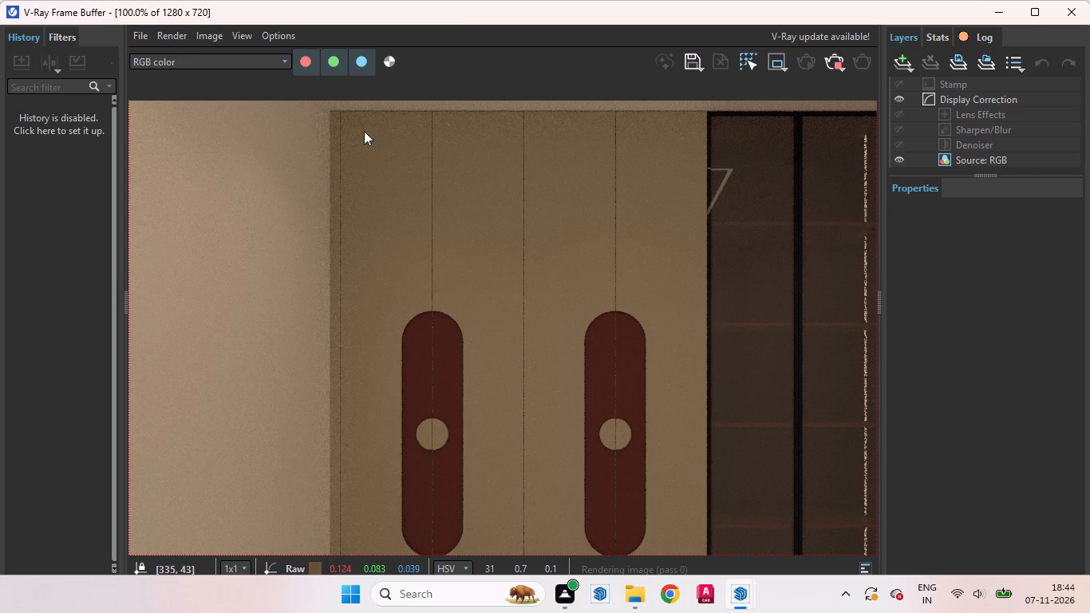
drag(333, 109, 410, 182)
scroll(450, 187, down, 1)
scroll(584, 230, down, 1)
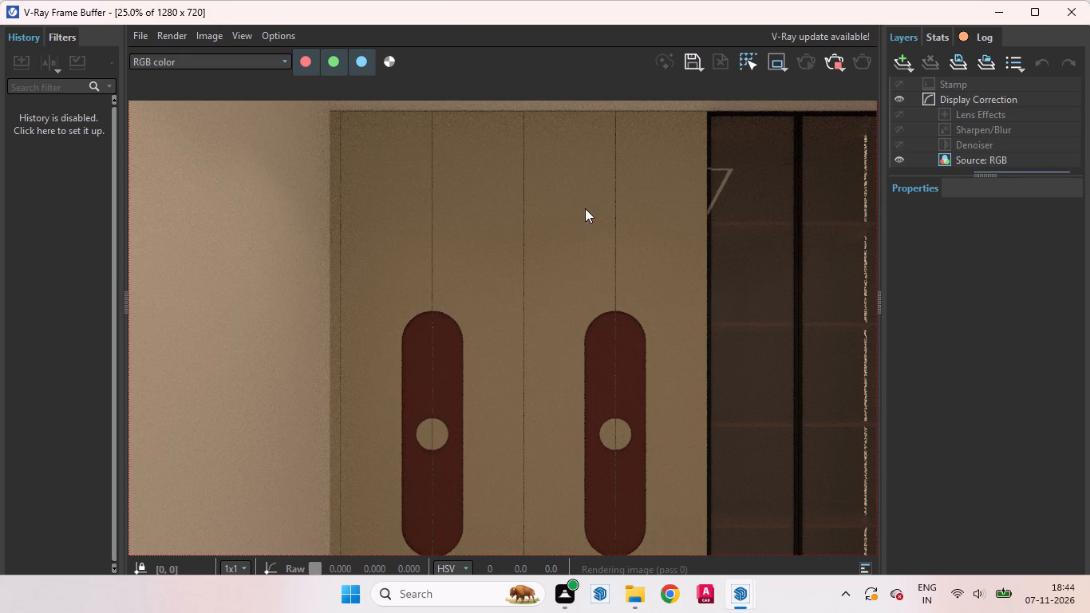
scroll(585, 167, down, 1)
scroll(582, 251, down, 2)
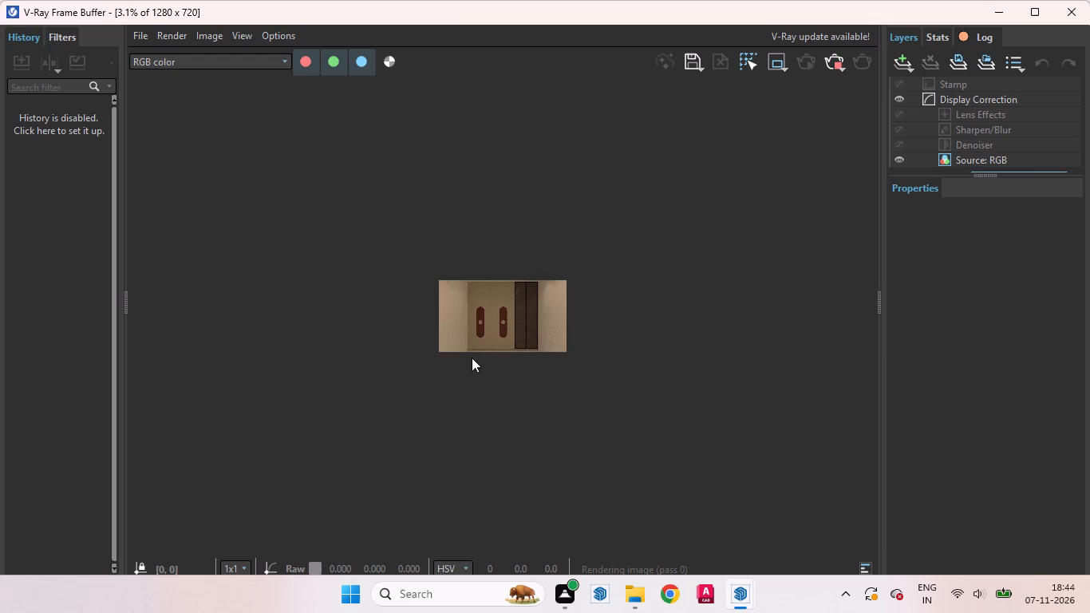
scroll(492, 320, up, 2)
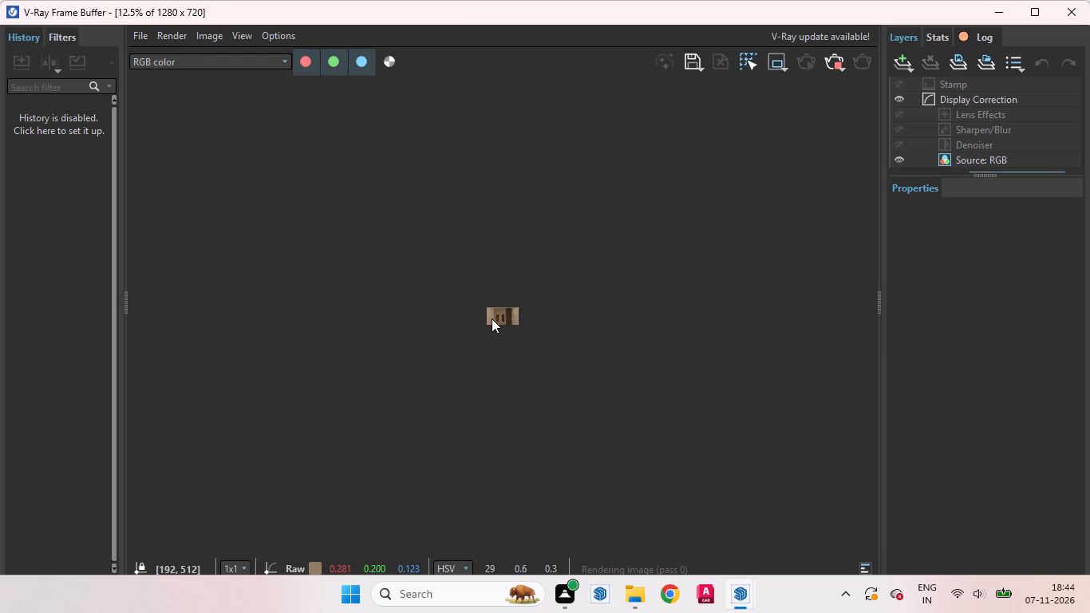
scroll(492, 311, up, 4)
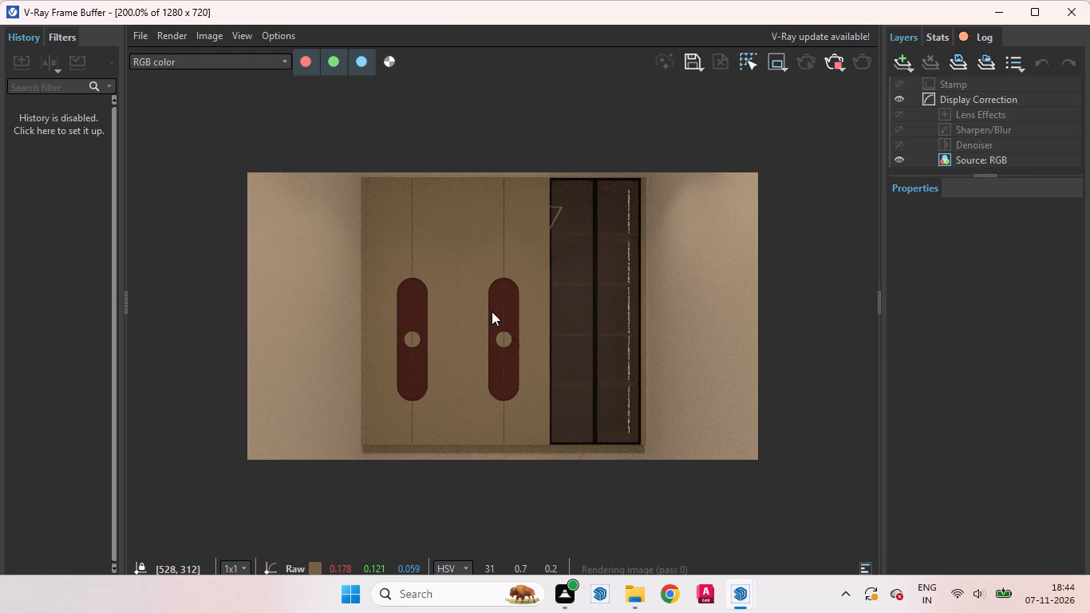
scroll(652, 358, down, 2)
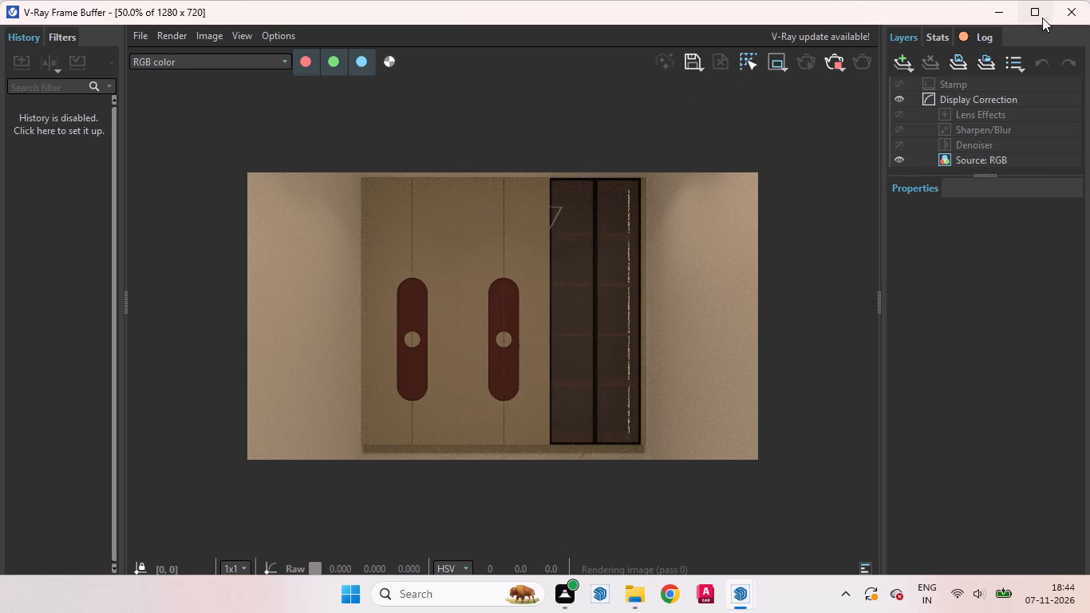
Return to the SketchUp model and check the wardrobe's putty door panels by selecting their front faces one at a time.
click(988, 16)
click(523, 357)
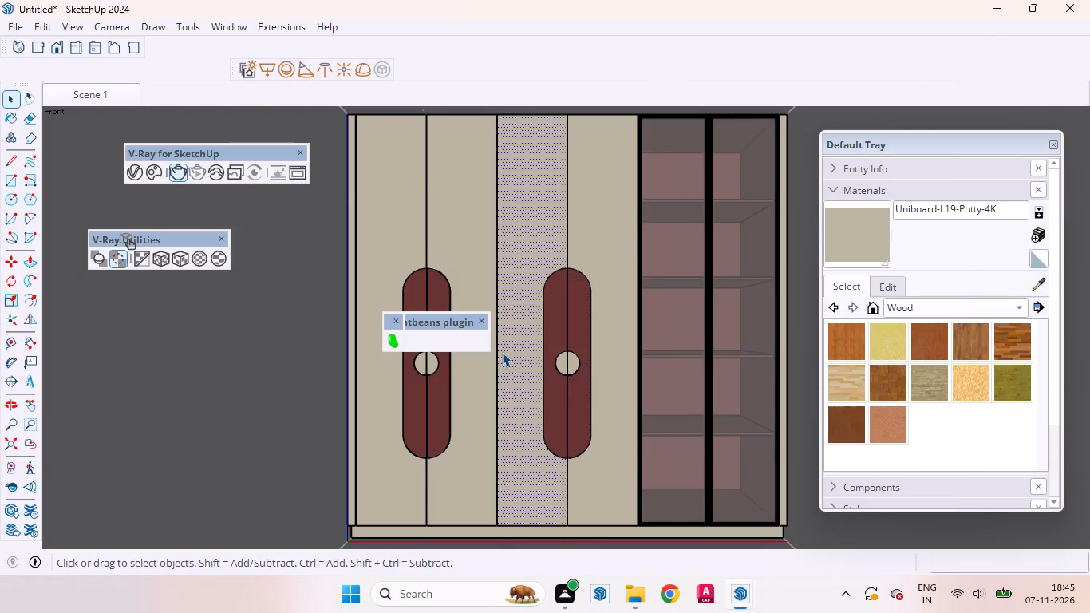
click(448, 251)
click(401, 231)
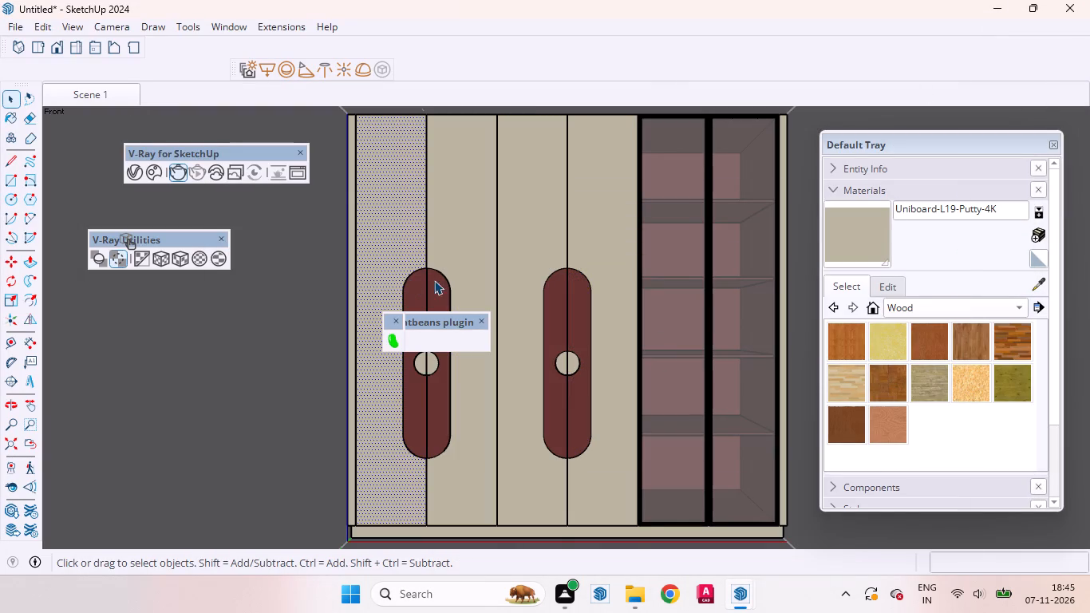
click(516, 290)
click(596, 270)
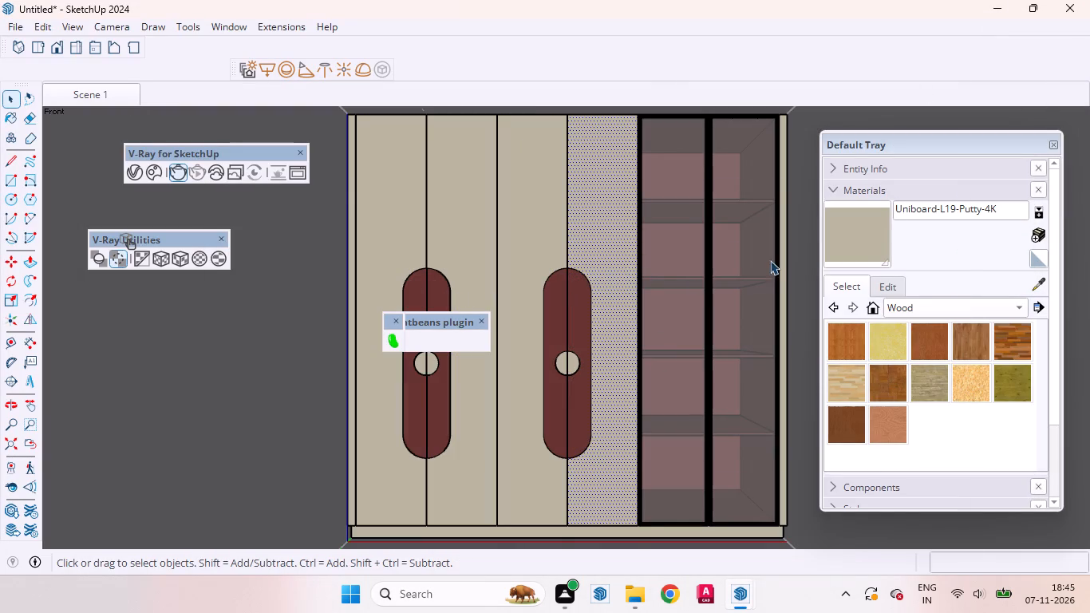
Examine the glass section's black door frames and shelves close up, selecting the outer and central frame faces.
scroll(797, 195, up, 5)
scroll(792, 189, down, 1)
scroll(792, 189, up, 8)
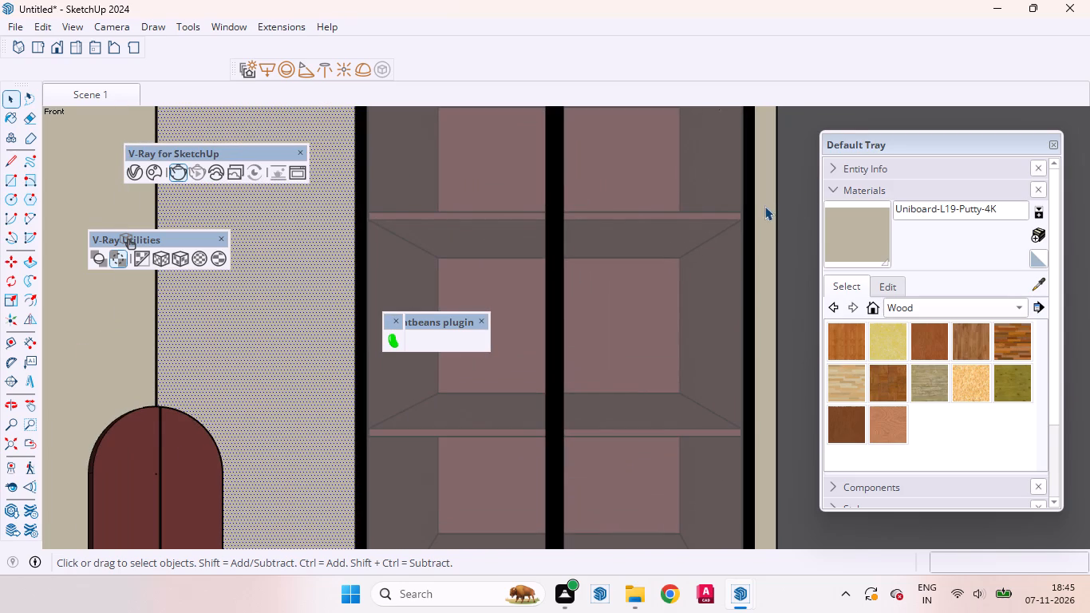
click(765, 206)
scroll(729, 235, up, 10)
scroll(751, 230, down, 2)
scroll(751, 230, up, 1)
click(777, 219)
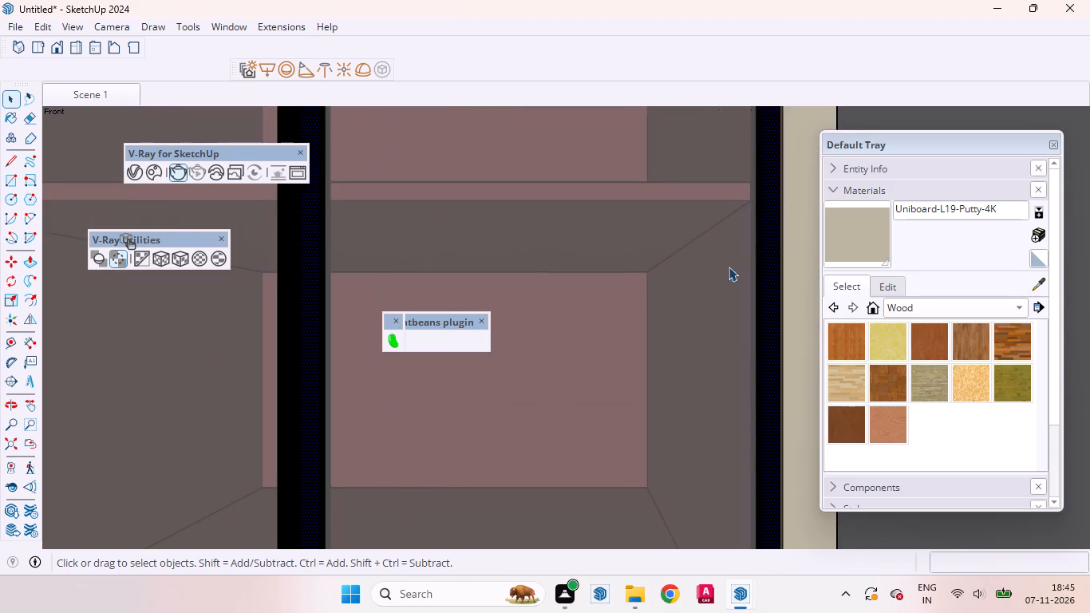
scroll(729, 269, down, 16)
scroll(619, 291, up, 13)
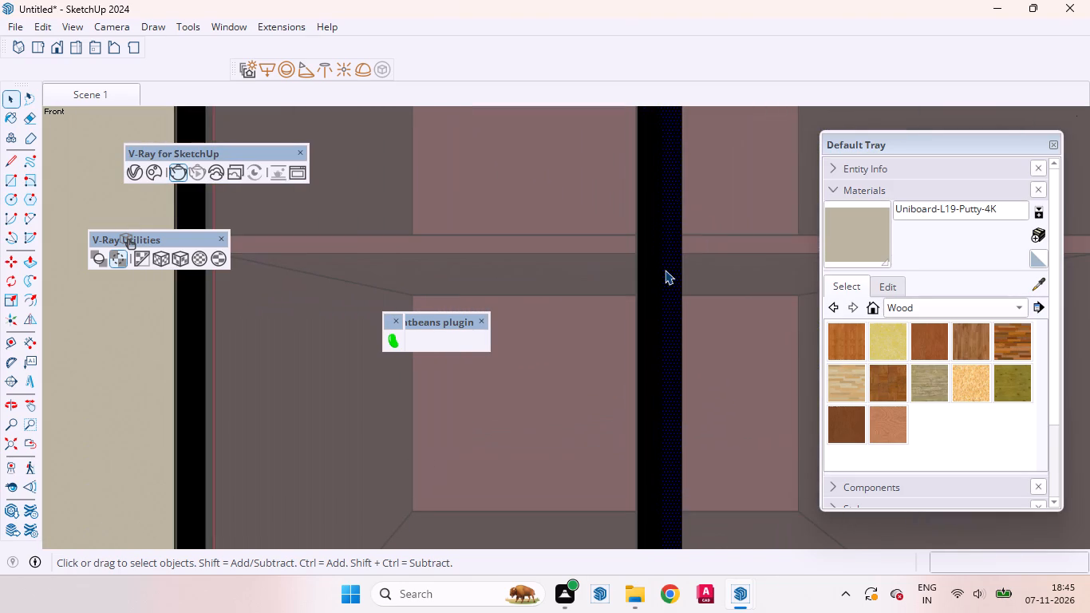
click(653, 267)
scroll(654, 314, down, 20)
scroll(654, 314, down, 1)
scroll(642, 320, up, 1)
scroll(642, 320, down, 1)
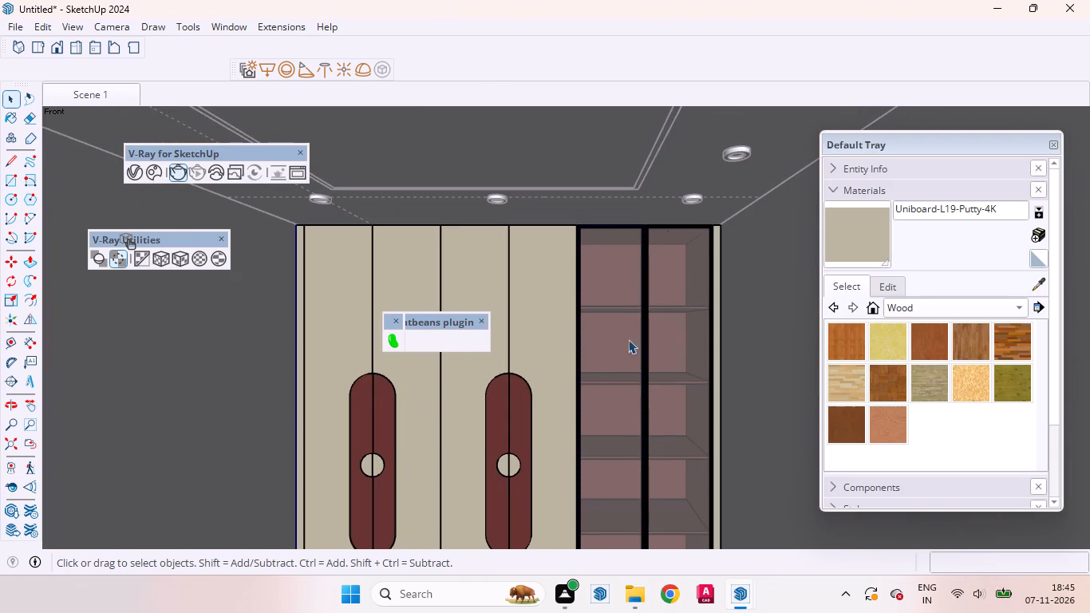
Check the putty door panels and the narrow side panel by selecting their front faces, and restore the Scene 1 view.
click(513, 317)
click(483, 283)
click(419, 279)
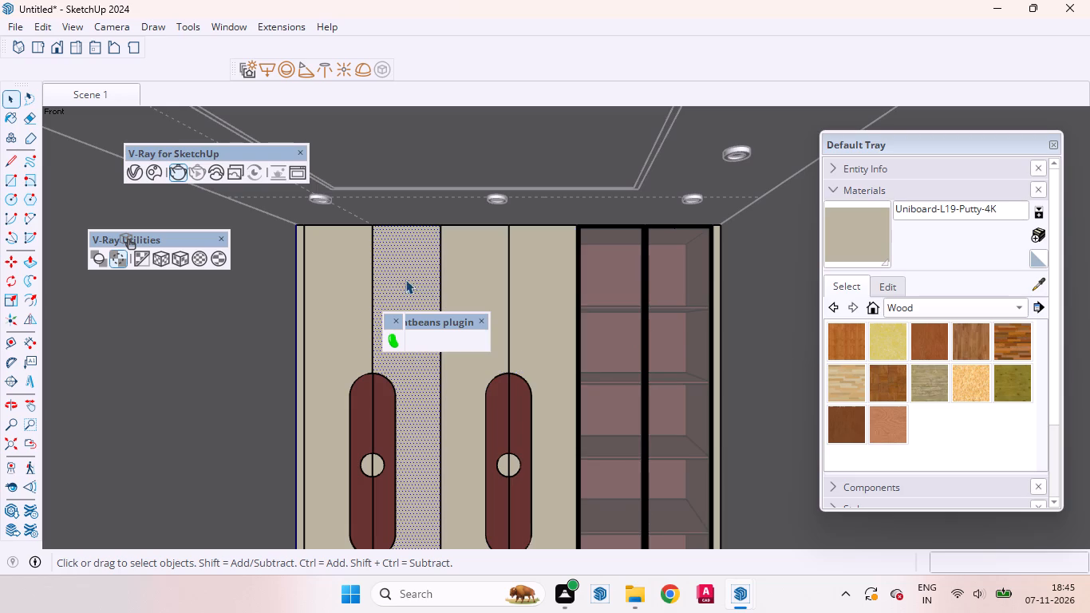
click(328, 286)
scroll(319, 265, up, 1)
scroll(319, 265, down, 1)
scroll(318, 264, up, 7)
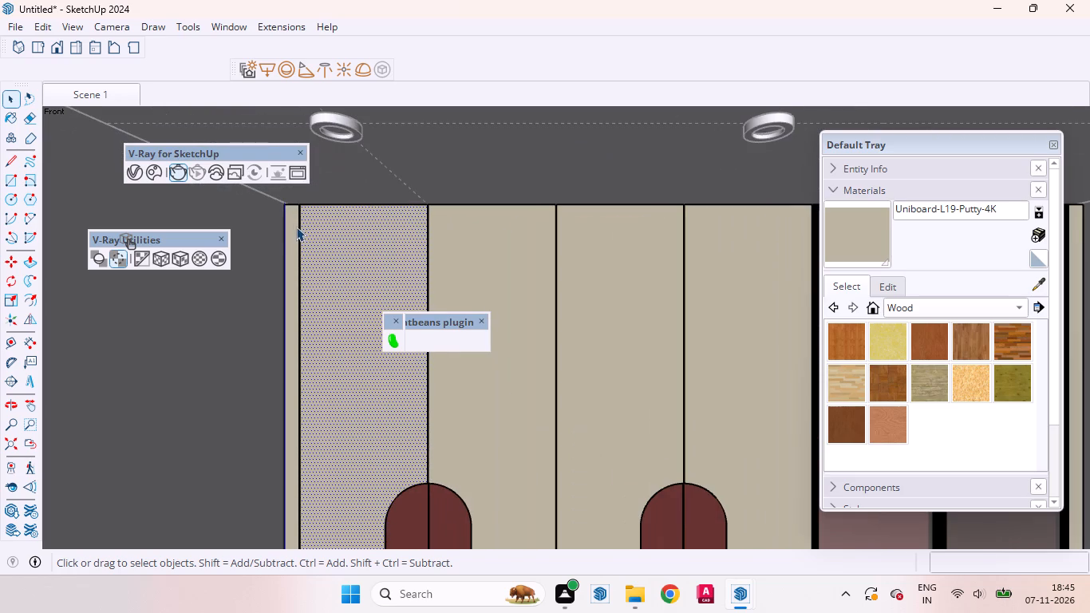
click(290, 224)
scroll(329, 223, up, 1)
scroll(329, 223, down, 8)
scroll(329, 223, up, 3)
scroll(329, 223, down, 6)
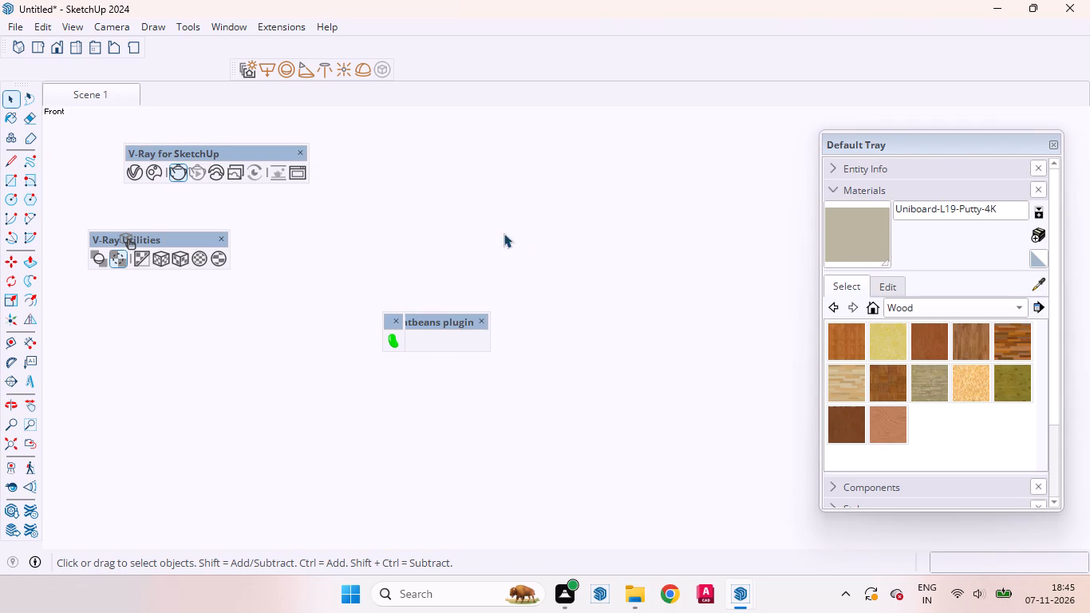
click(80, 89)
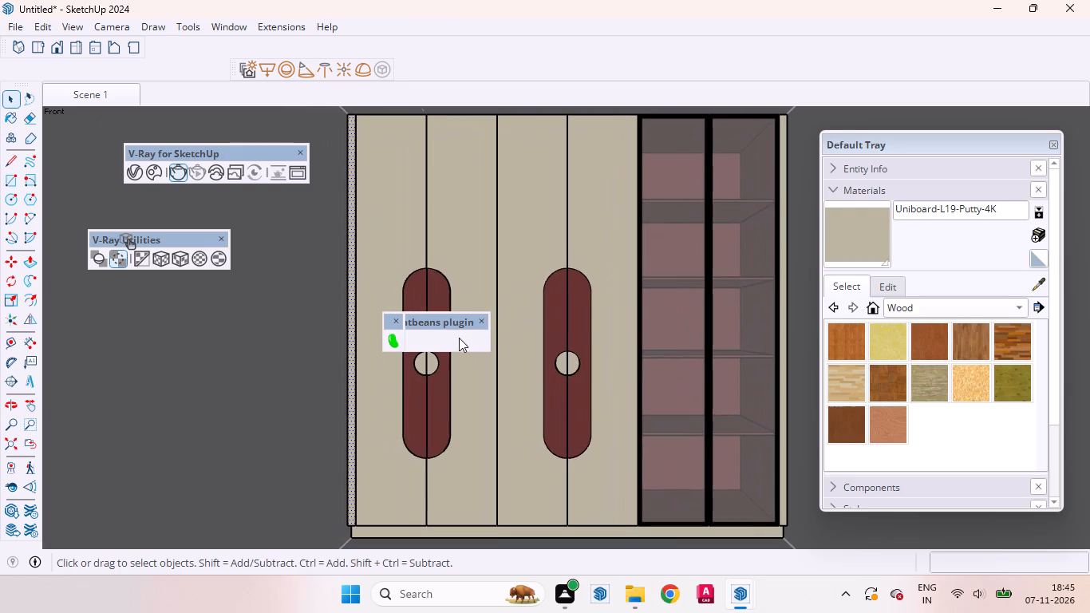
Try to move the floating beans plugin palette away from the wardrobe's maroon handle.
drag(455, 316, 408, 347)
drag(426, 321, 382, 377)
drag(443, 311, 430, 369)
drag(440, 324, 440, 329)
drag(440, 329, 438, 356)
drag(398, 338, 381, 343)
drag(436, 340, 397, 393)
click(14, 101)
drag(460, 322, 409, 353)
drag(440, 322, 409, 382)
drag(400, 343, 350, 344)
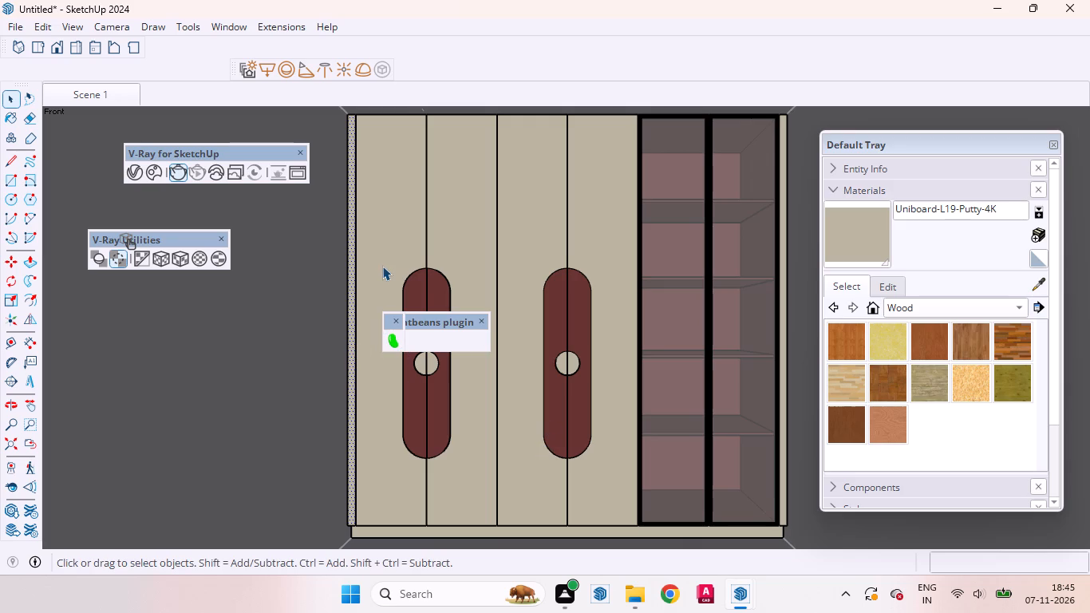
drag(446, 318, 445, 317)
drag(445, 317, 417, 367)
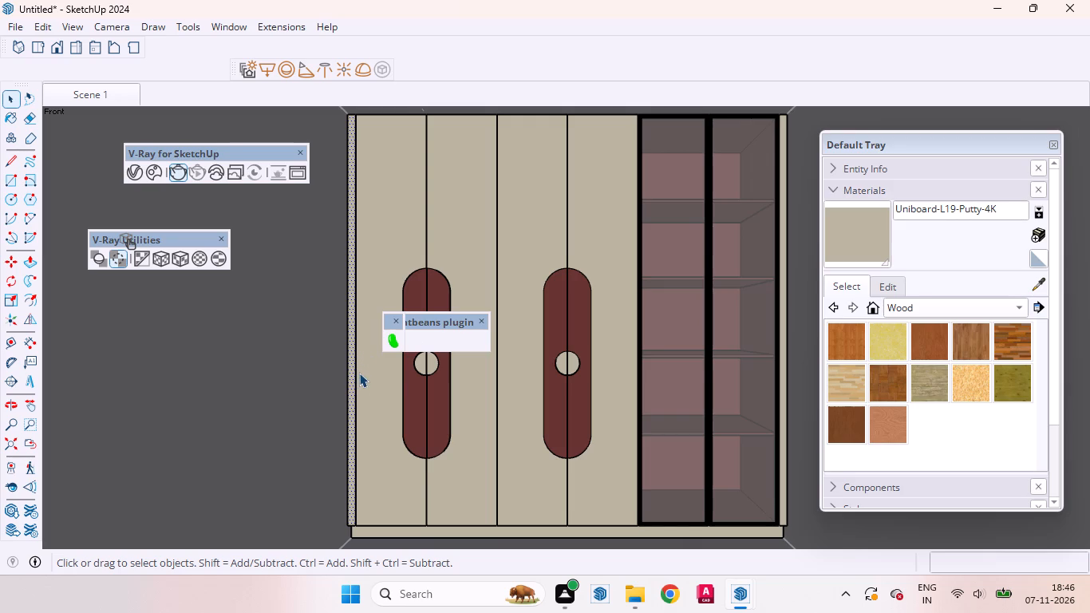
Check both maroon handles and the putty doors around them by selecting their front faces one at a time.
click(359, 373)
click(406, 377)
click(436, 391)
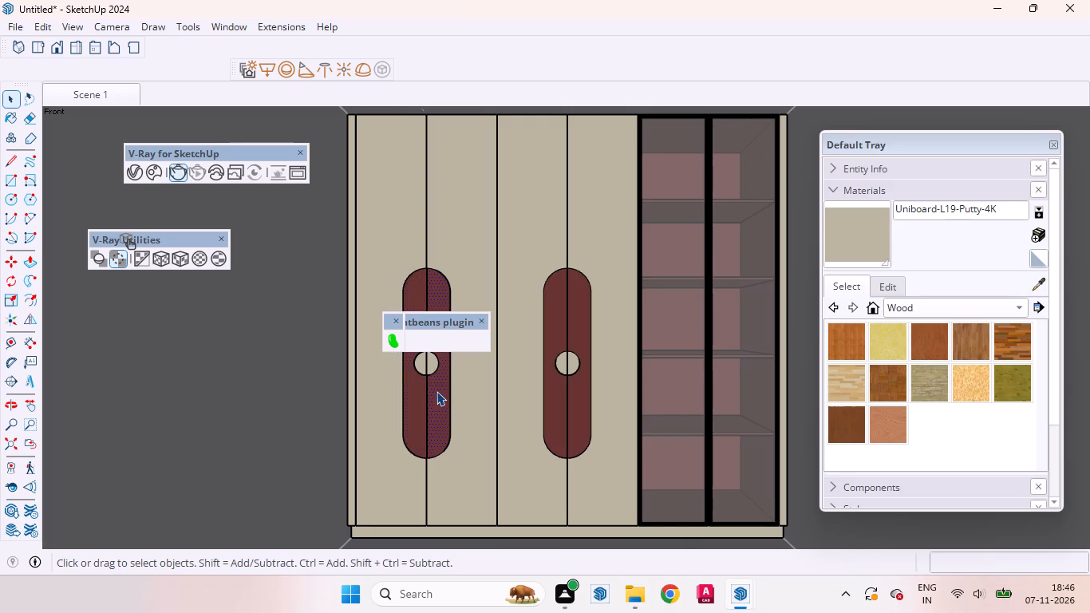
click(466, 390)
click(504, 384)
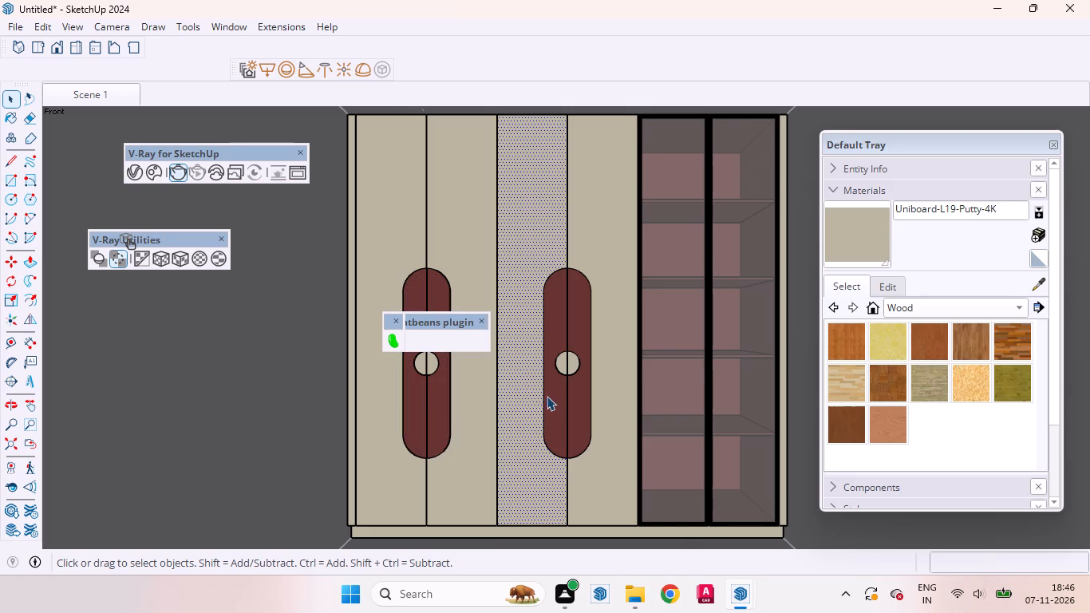
click(551, 398)
click(573, 404)
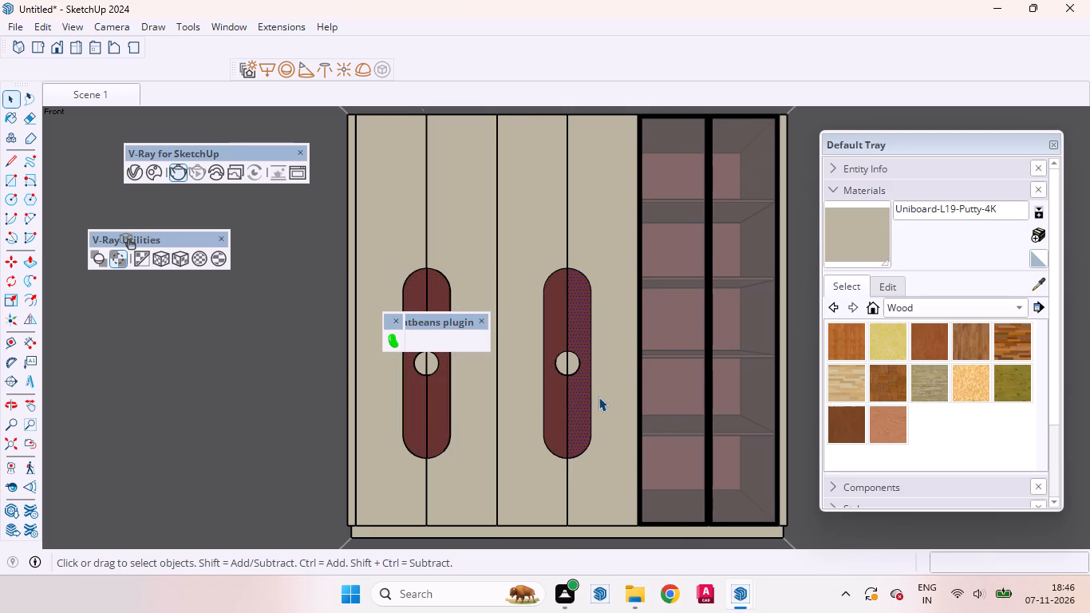
click(598, 397)
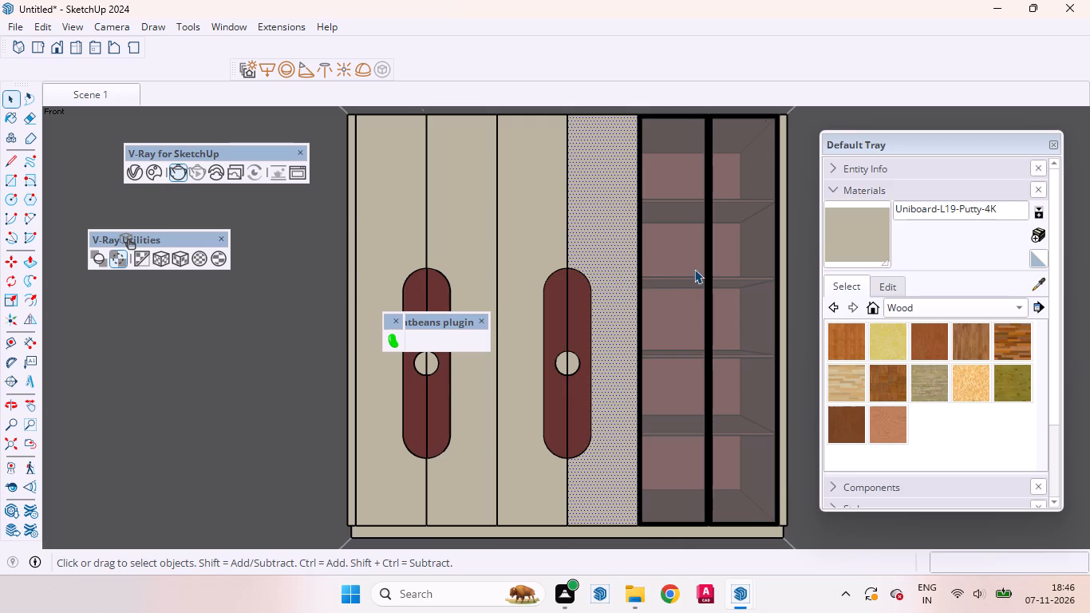
Check the glass section by selecting its central black frame, both glass panes and the narrow putty side panel beside it.
click(709, 315)
click(714, 315)
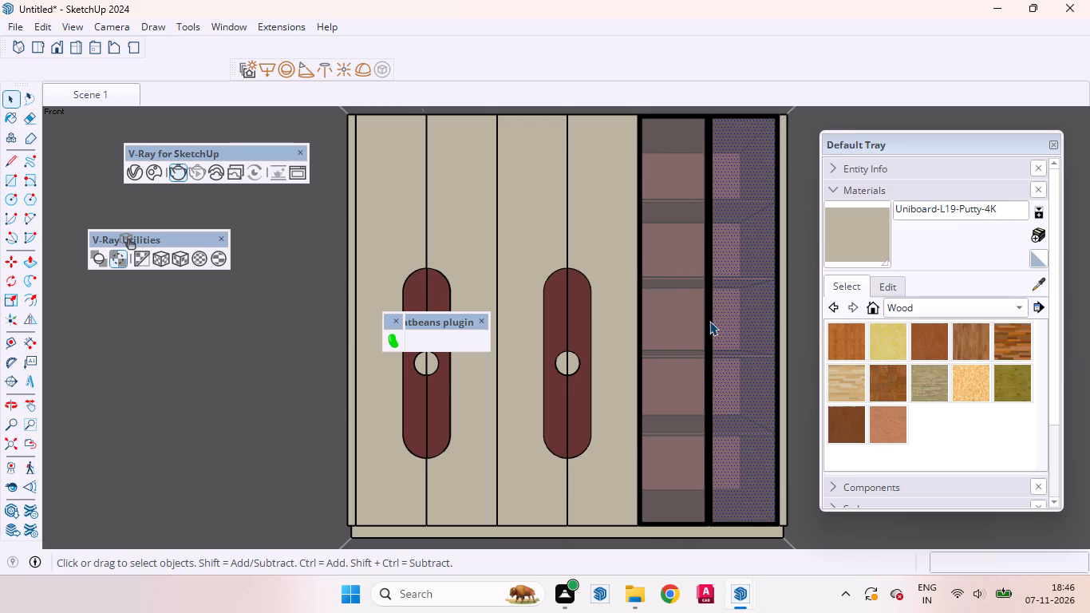
click(711, 316)
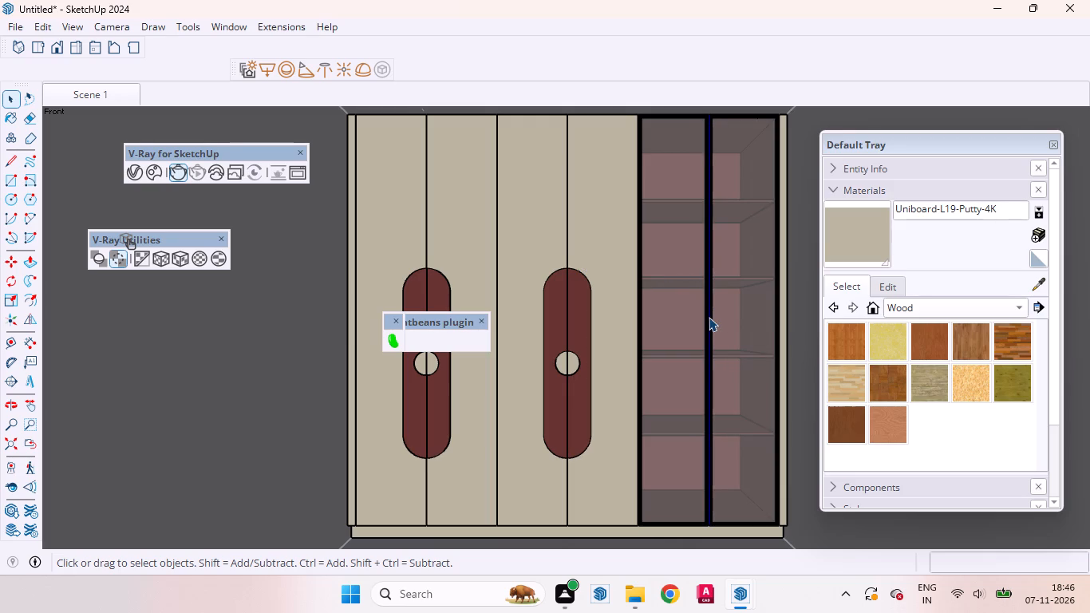
click(709, 317)
click(705, 318)
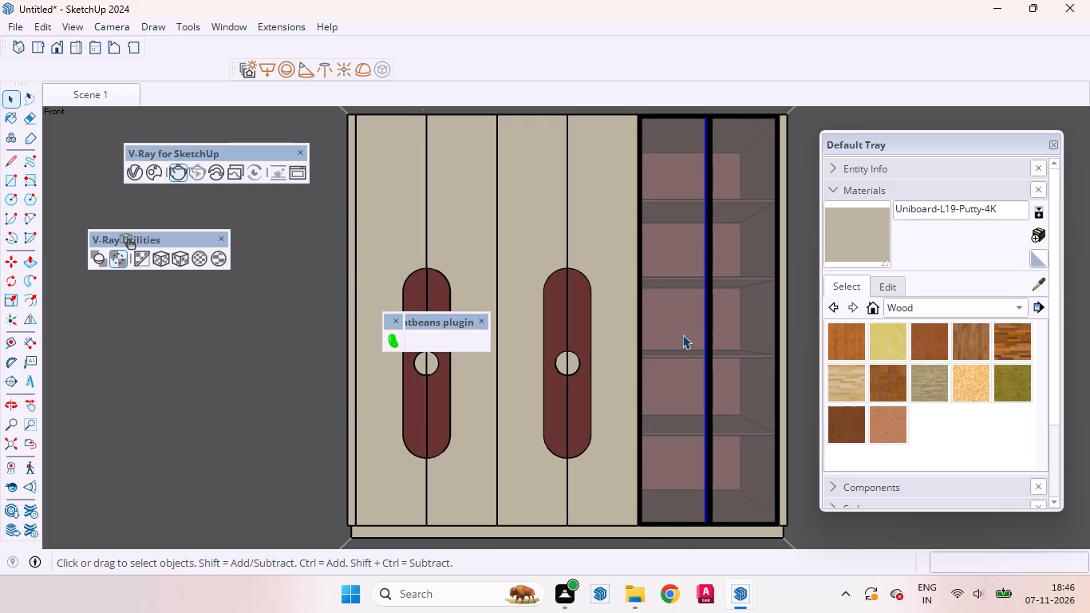
click(681, 334)
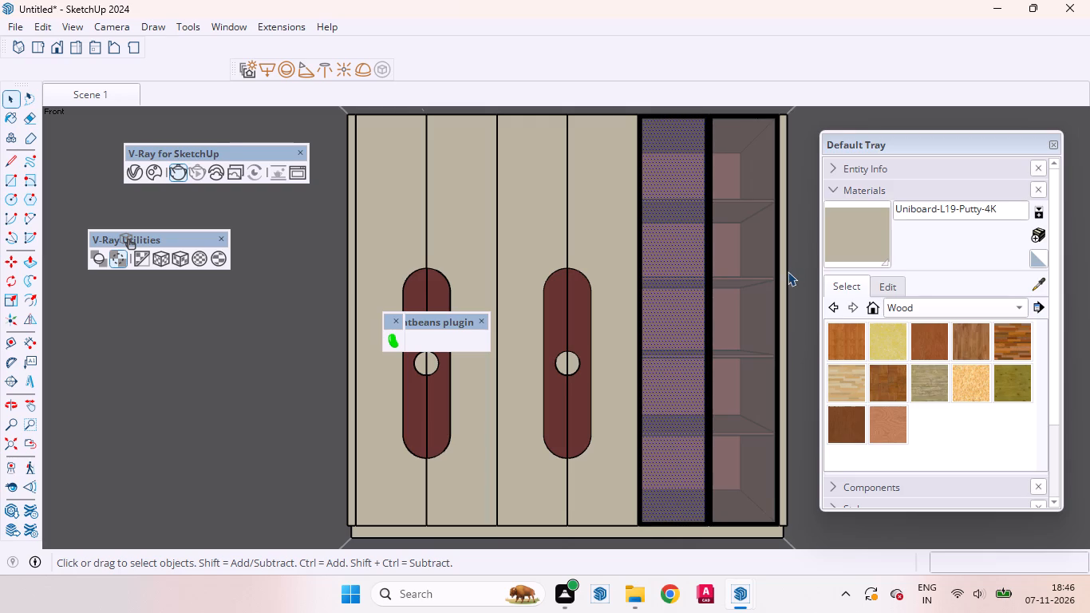
click(785, 271)
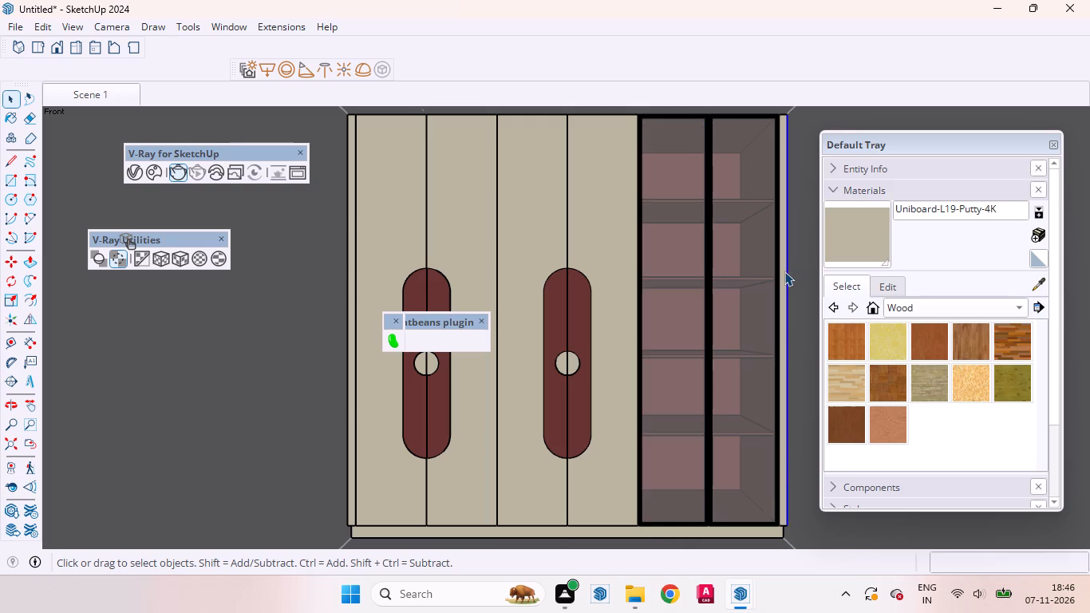
click(784, 271)
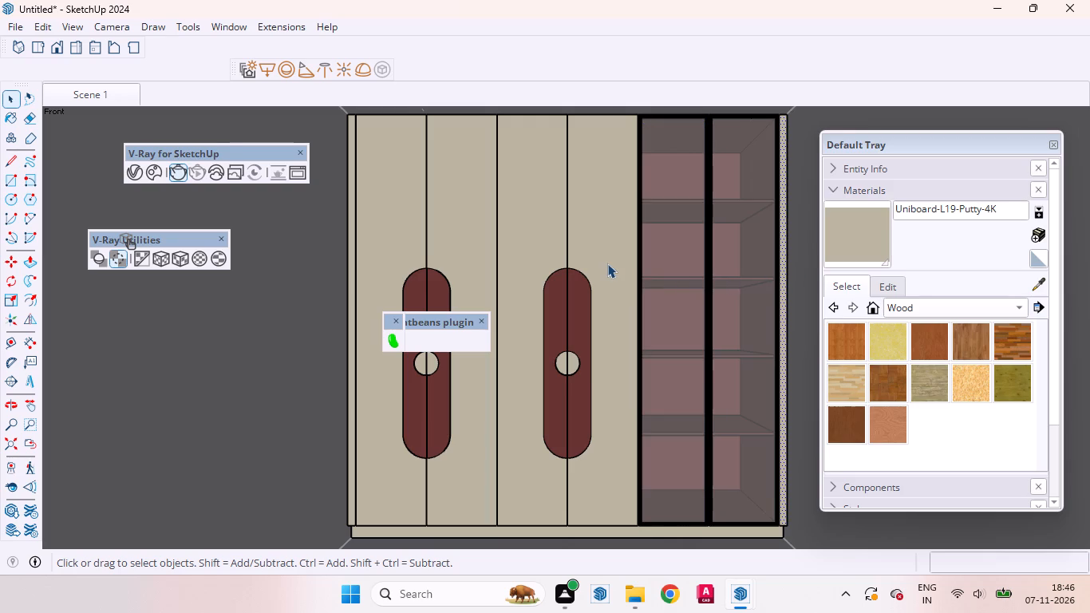
Recheck the four putty door panels and the narrow side panel at the far end from the glass by selecting their faces.
click(607, 263)
click(552, 250)
click(448, 237)
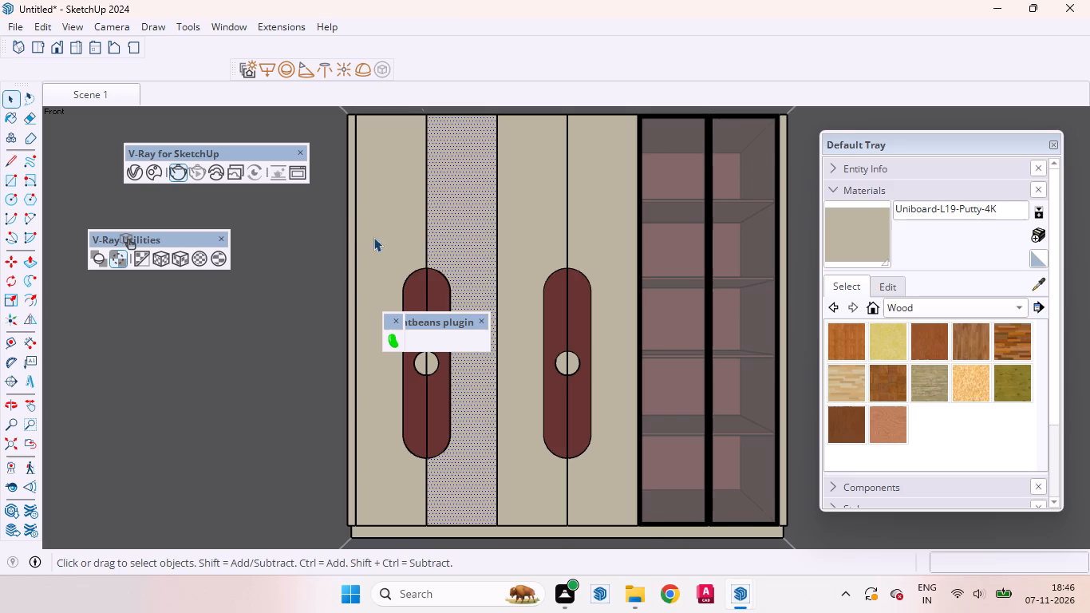
click(351, 237)
click(371, 227)
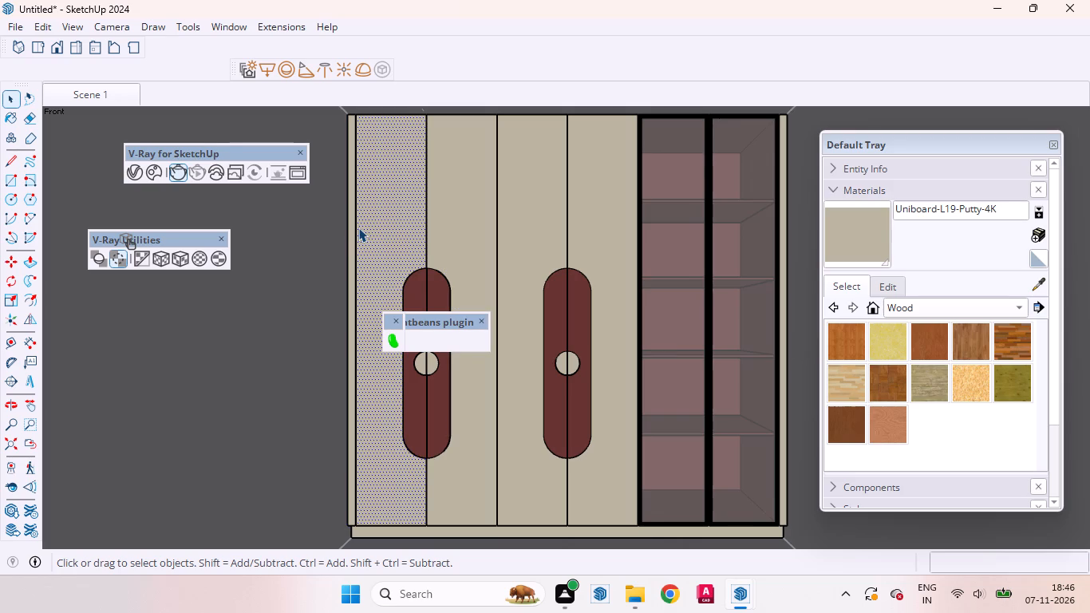
click(350, 223)
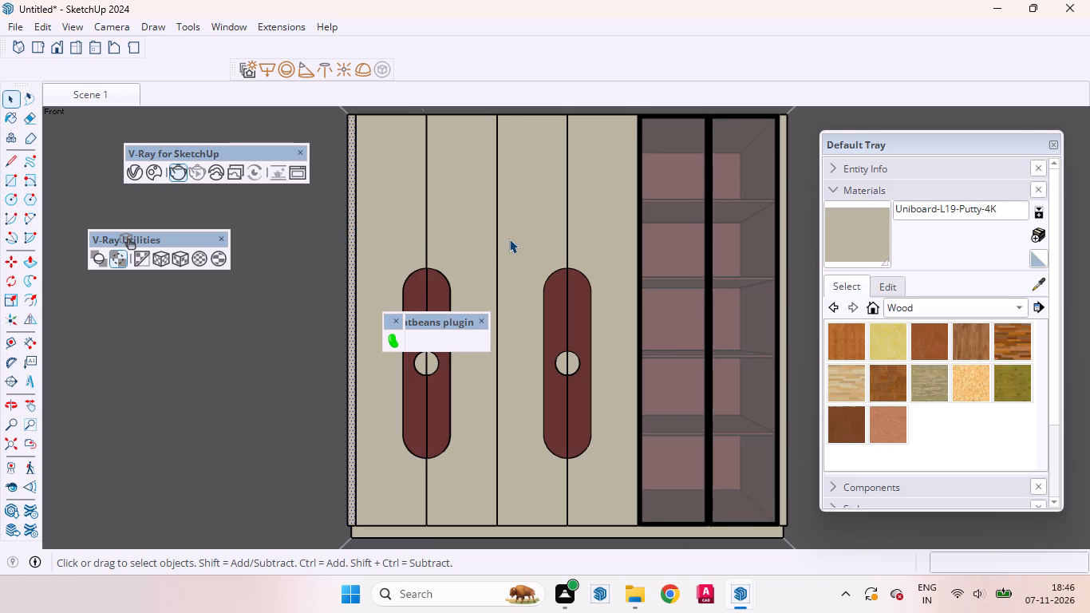
click(490, 236)
click(516, 235)
drag(589, 236, 629, 259)
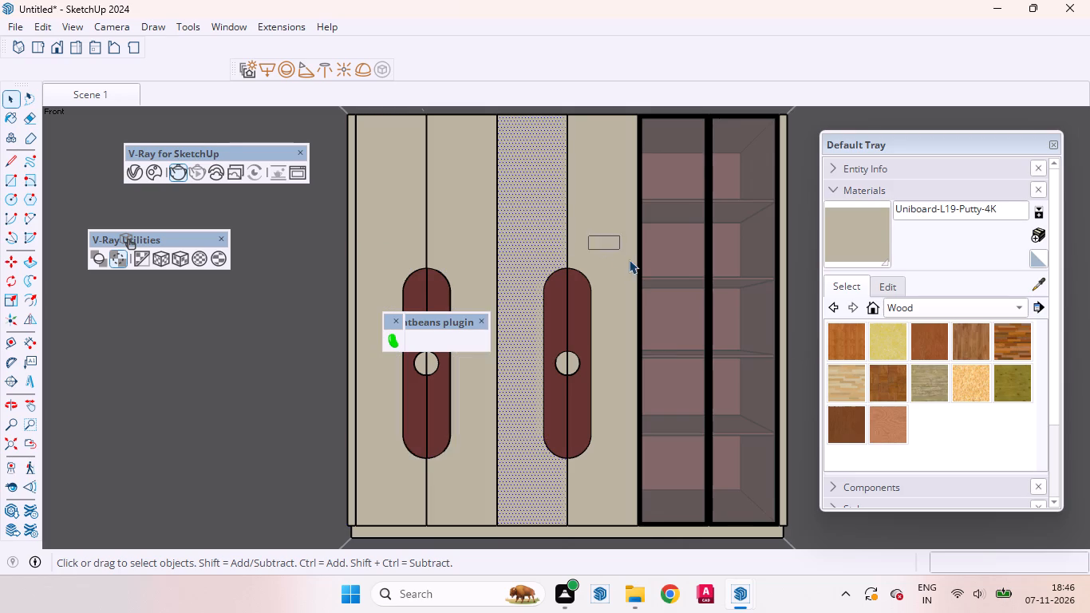
click(583, 269)
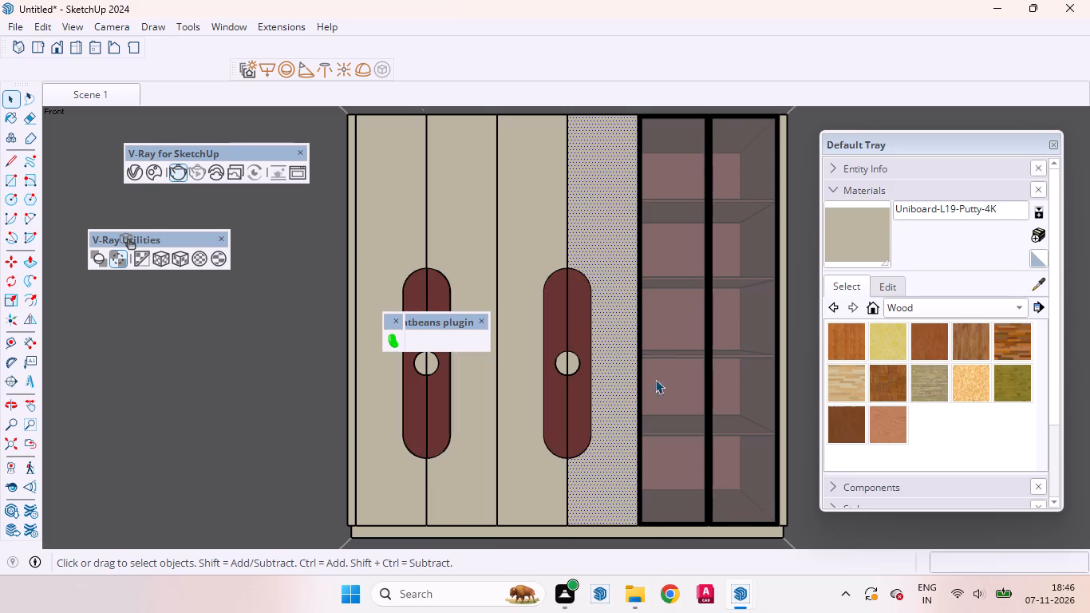
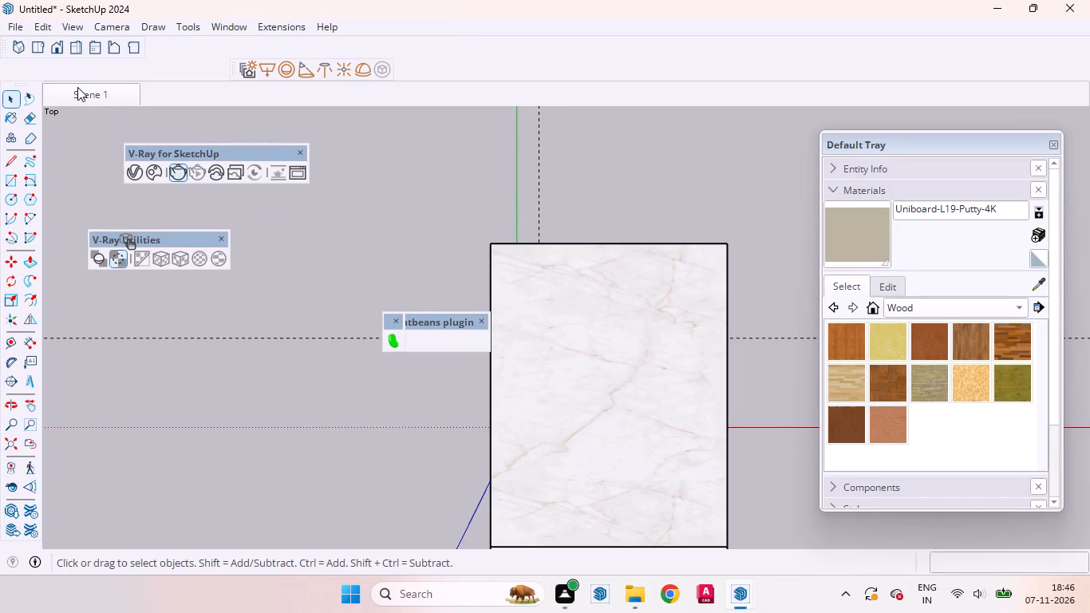
Restore the Scene 1 front view and close the two overlapping beans plugin palettes covering the wardrobe's maroon handle.
click(95, 99)
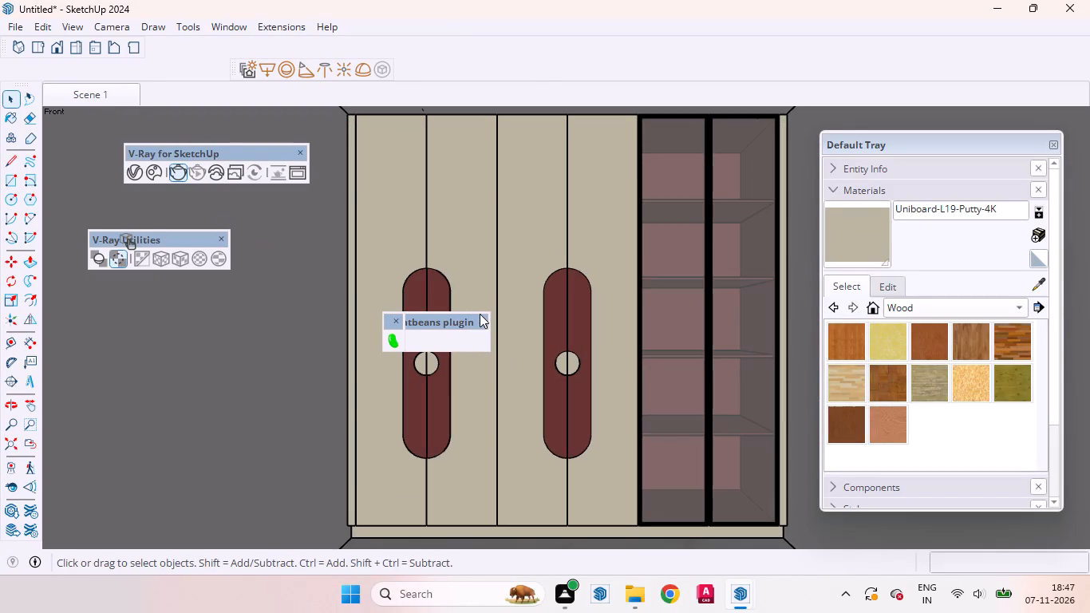
click(480, 322)
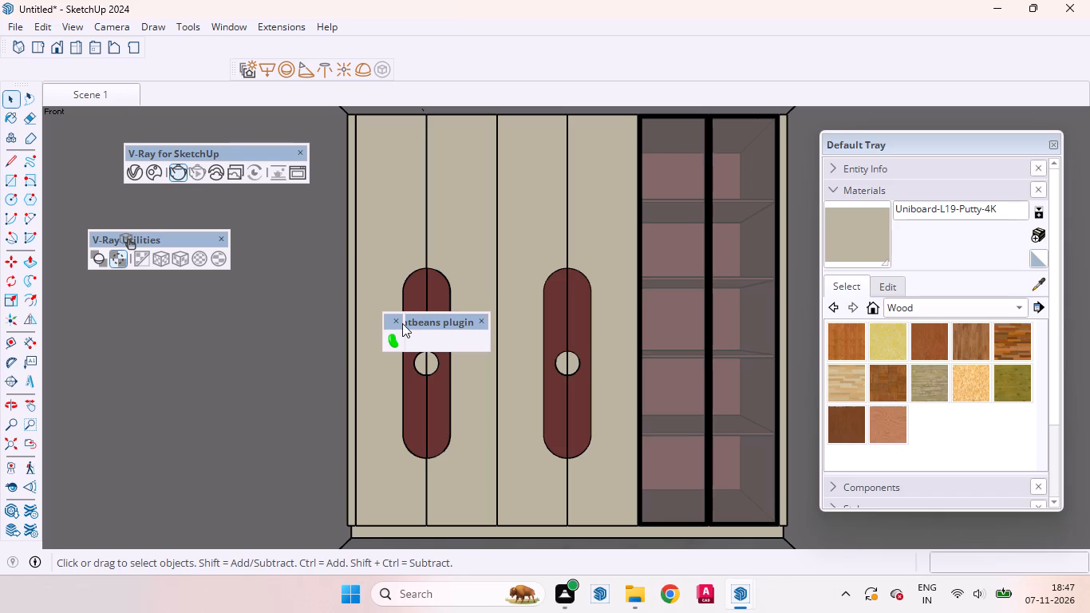
click(397, 319)
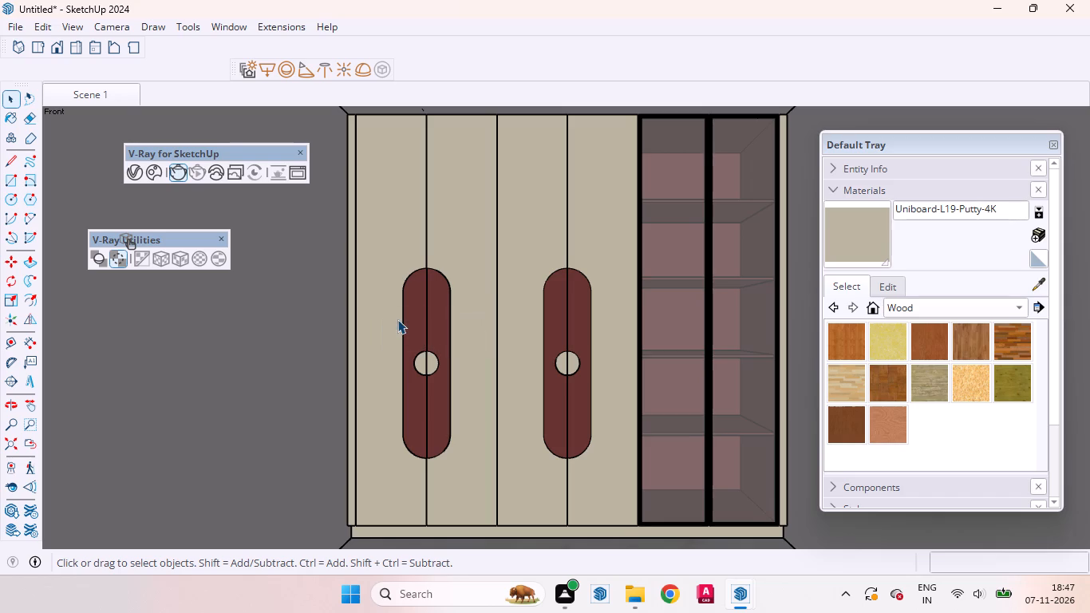
Export the Scene 1 wardrobe view as a 2D graphic in JPEG format, named wardrobegh, in the Documents folder.
click(45, 30)
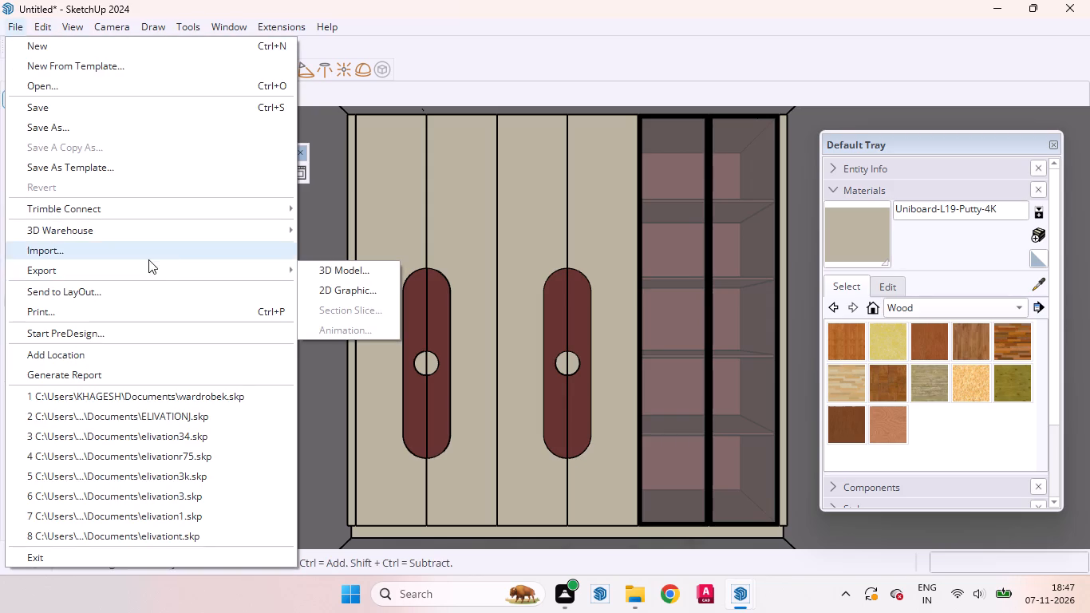
click(325, 291)
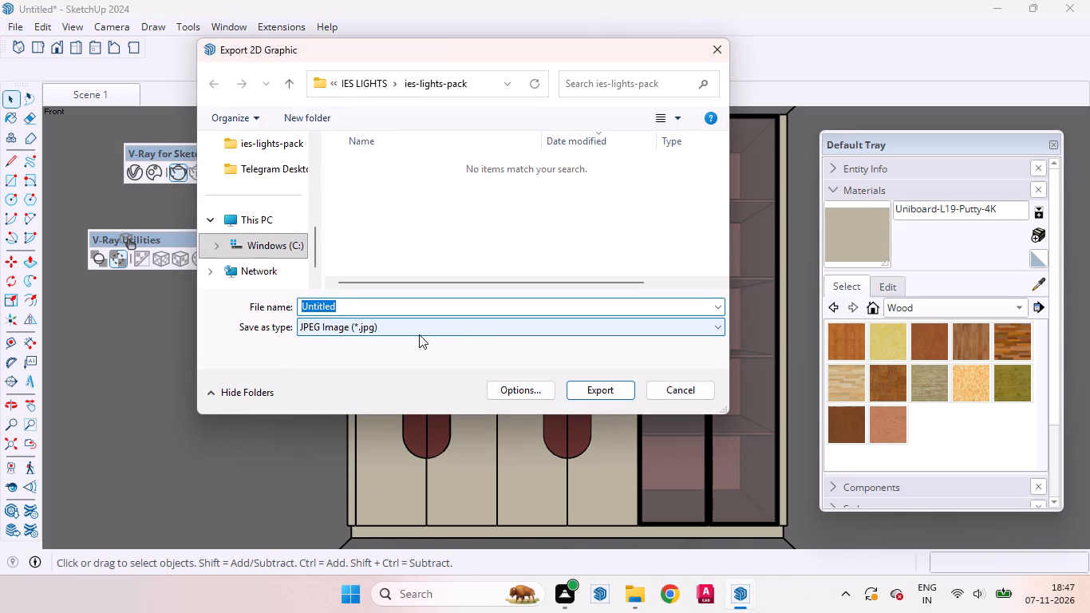
key(BackSpace)
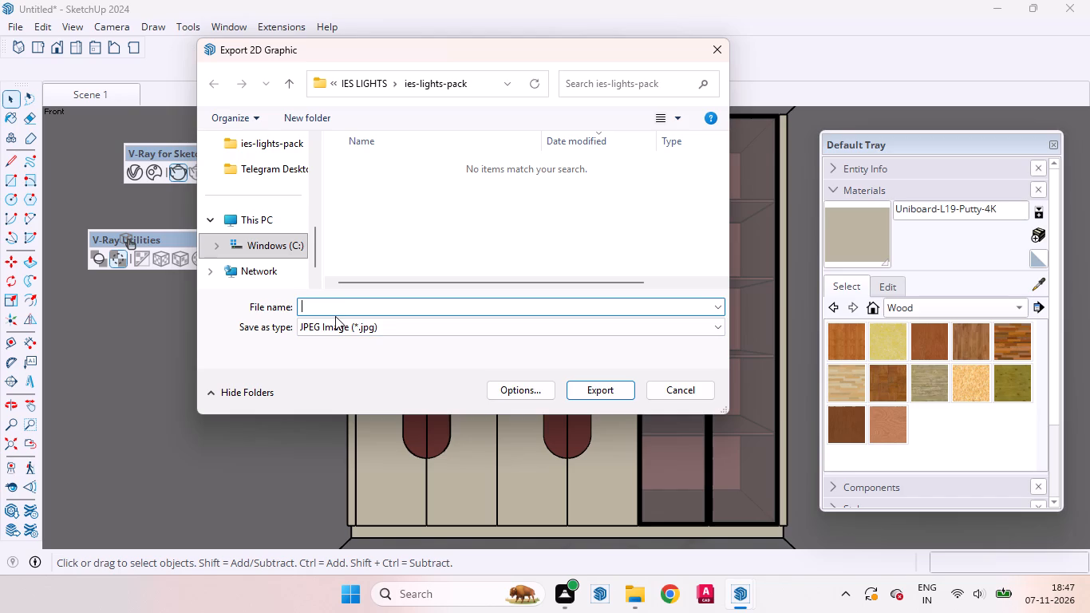
scroll(283, 238, down, 2)
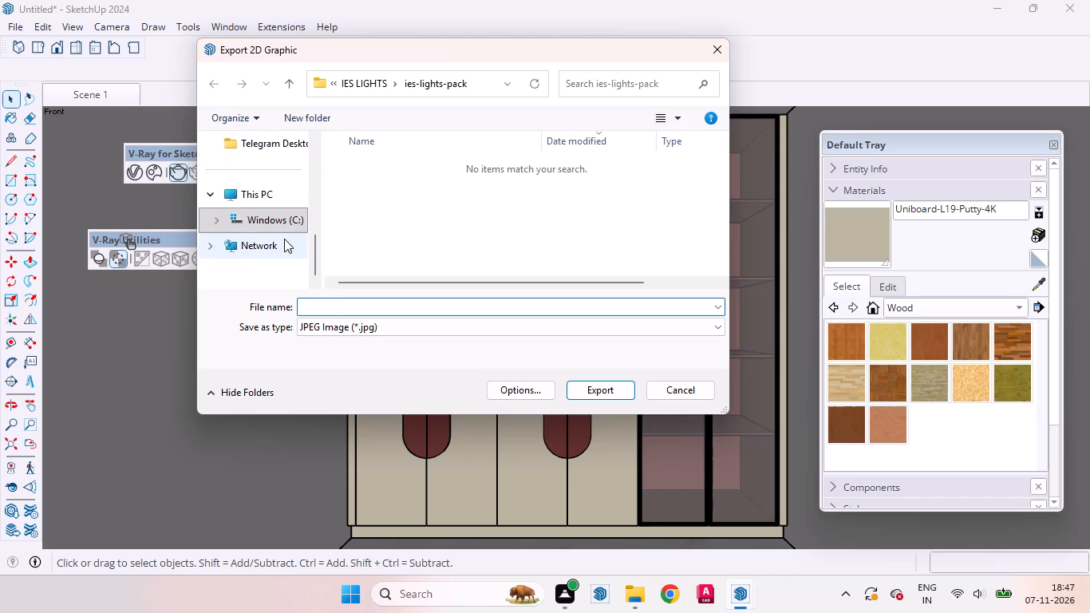
scroll(283, 243, down, 3)
scroll(274, 246, up, 10)
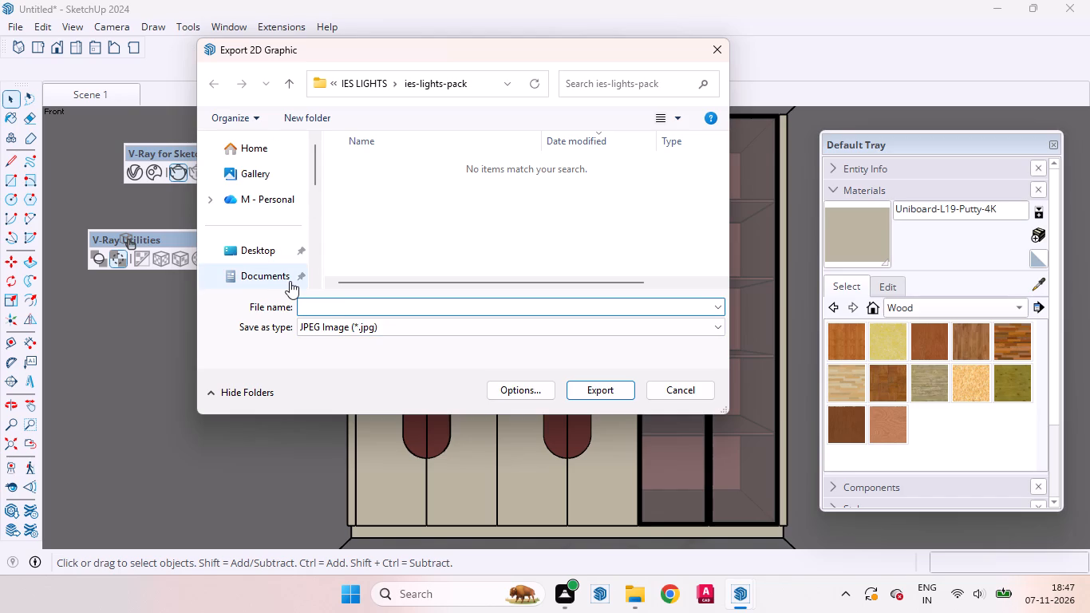
click(274, 276)
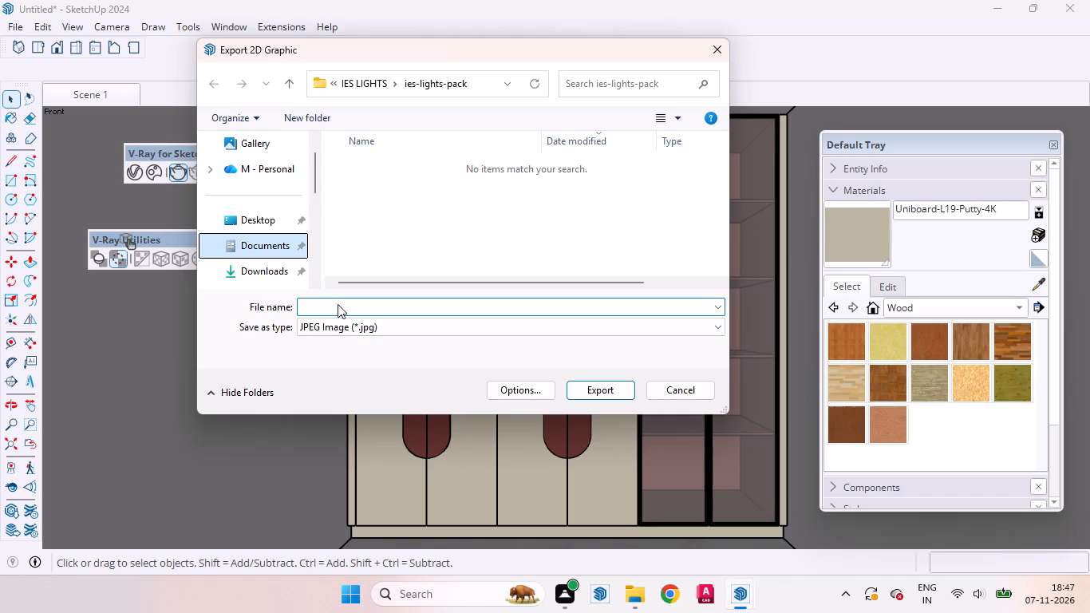
click(324, 308)
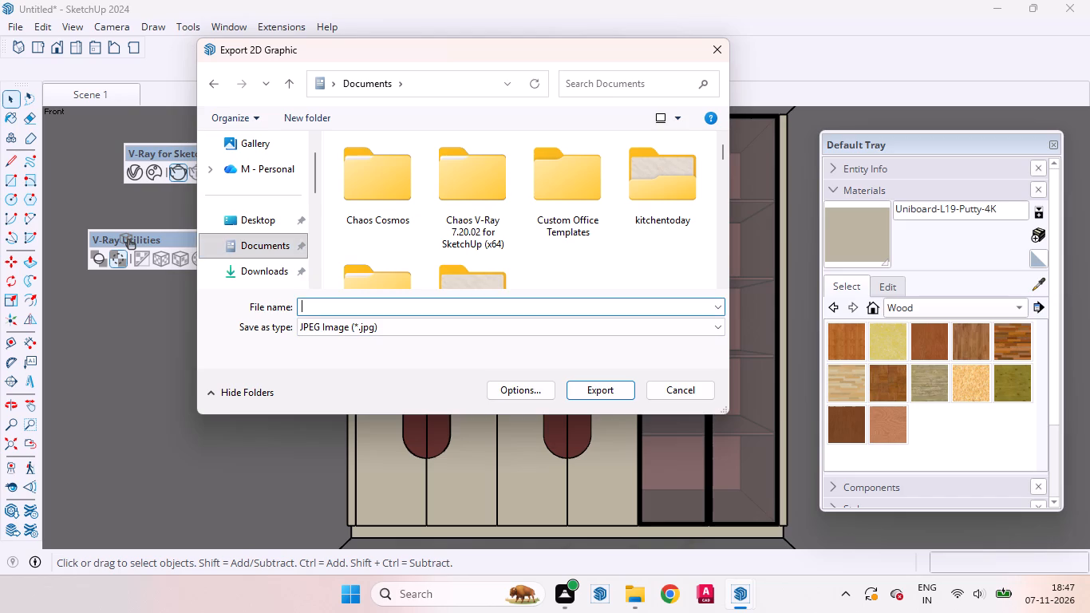
text(wardrobe)
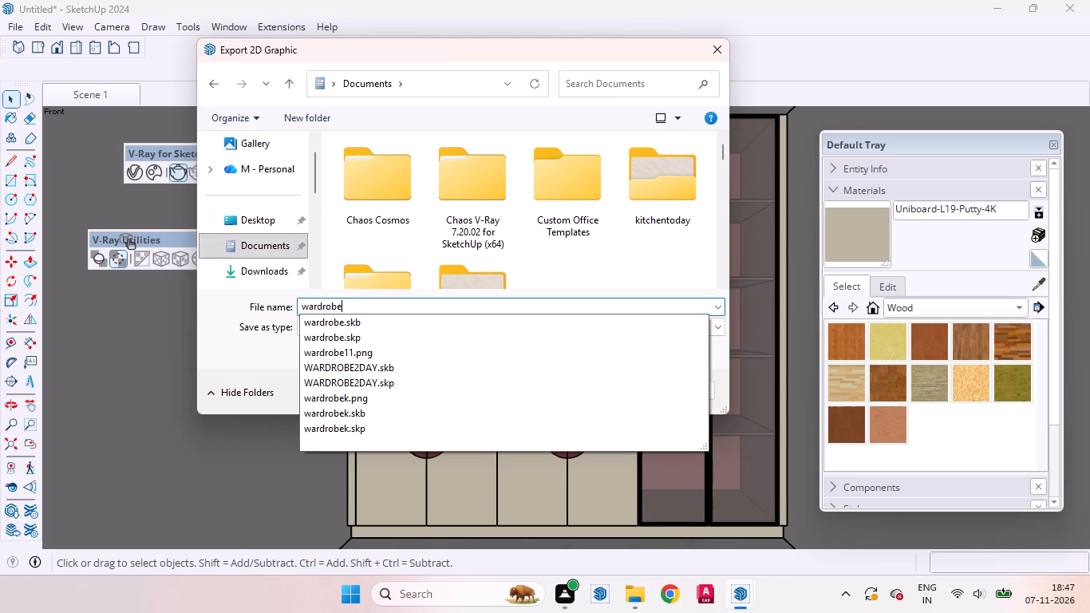
text(gh)
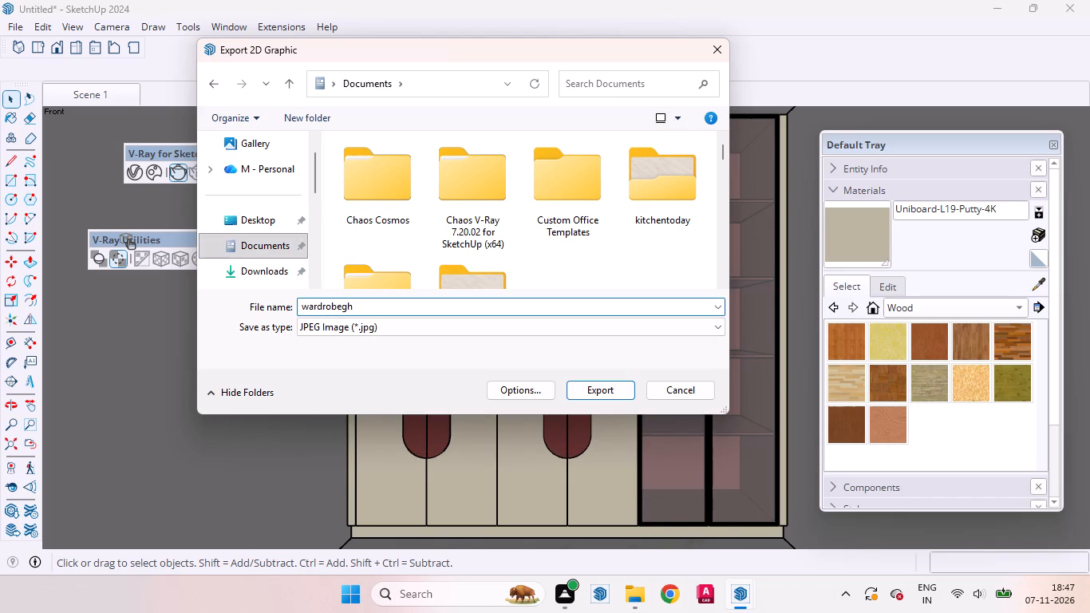
click(595, 394)
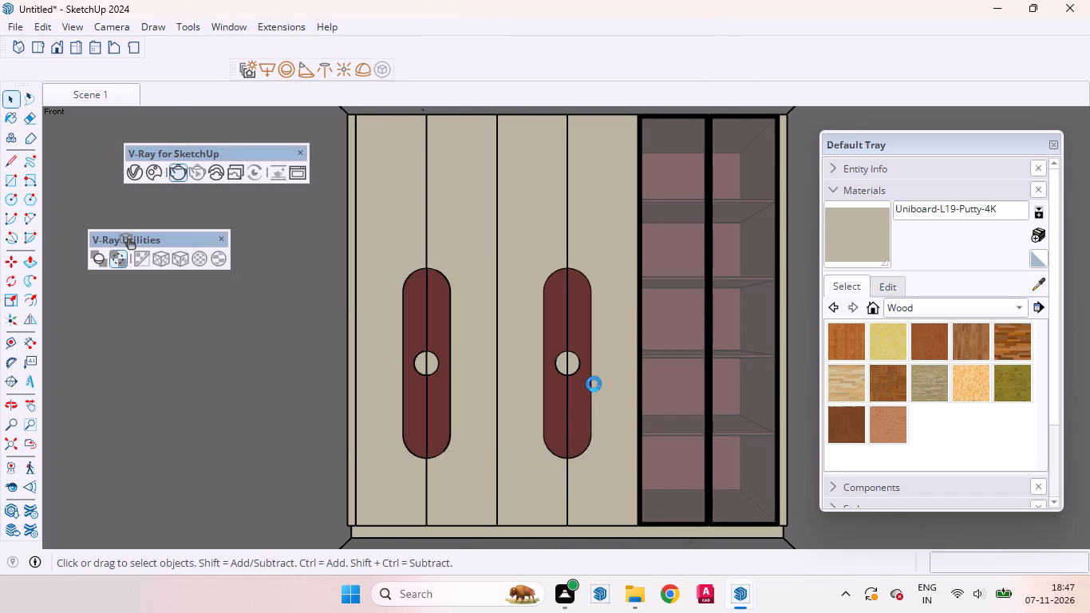